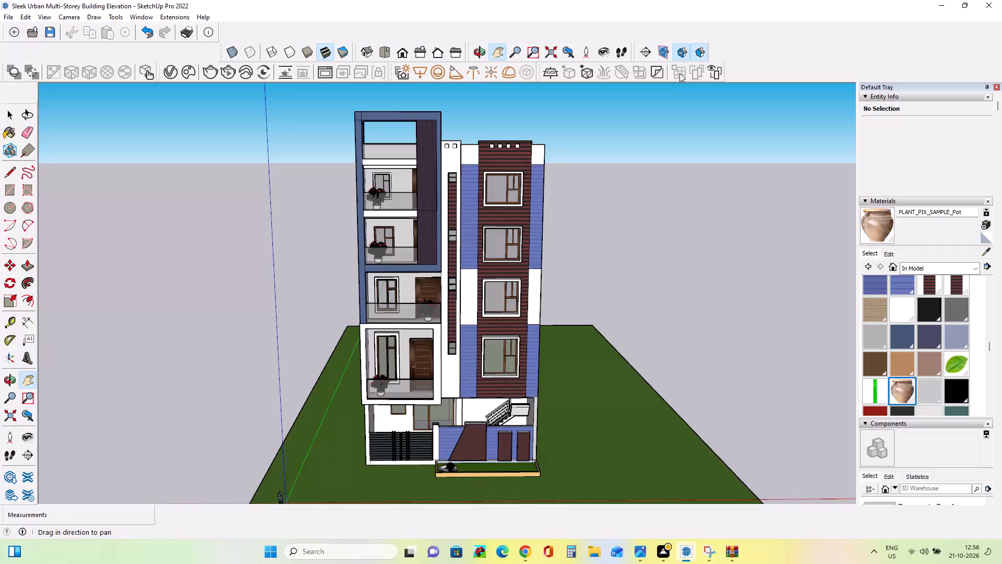
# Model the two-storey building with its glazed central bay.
# Create a new blank model.
pyautogui.click(10, 20)
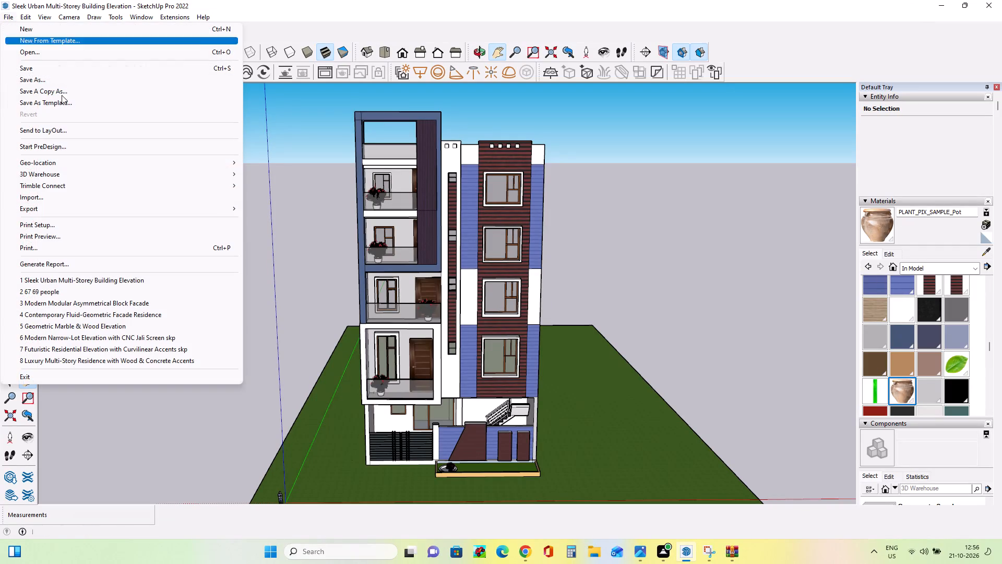
pyautogui.click(73, 31)
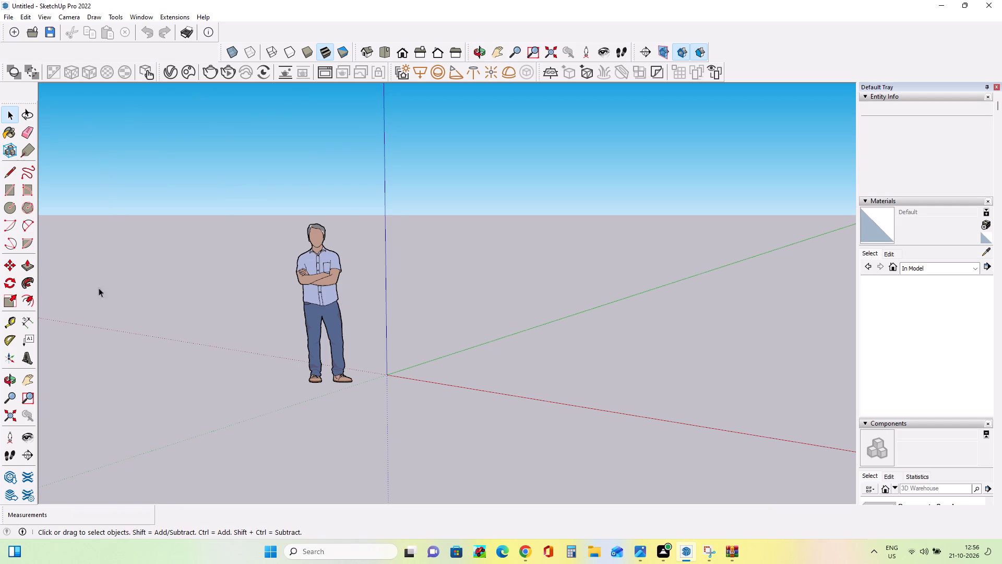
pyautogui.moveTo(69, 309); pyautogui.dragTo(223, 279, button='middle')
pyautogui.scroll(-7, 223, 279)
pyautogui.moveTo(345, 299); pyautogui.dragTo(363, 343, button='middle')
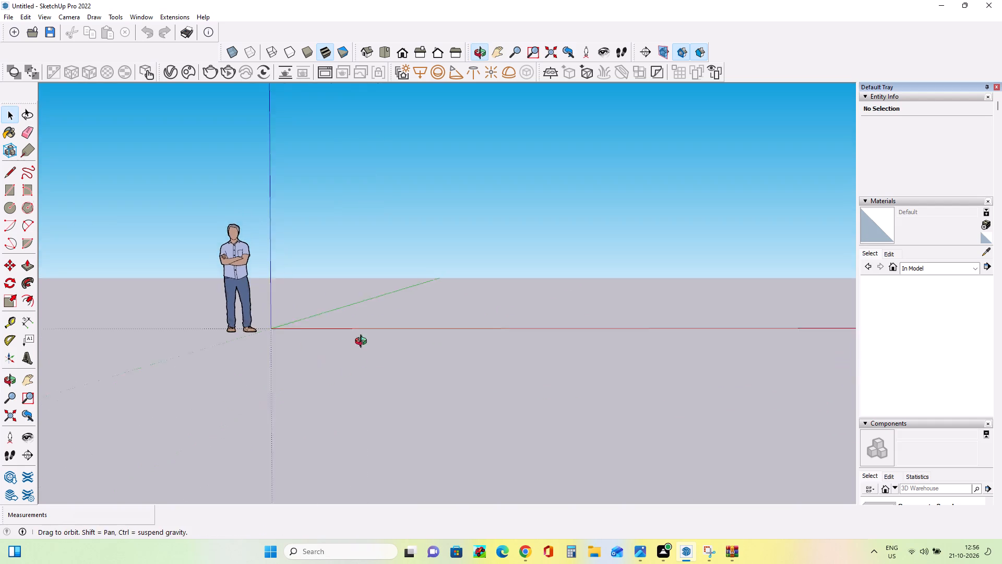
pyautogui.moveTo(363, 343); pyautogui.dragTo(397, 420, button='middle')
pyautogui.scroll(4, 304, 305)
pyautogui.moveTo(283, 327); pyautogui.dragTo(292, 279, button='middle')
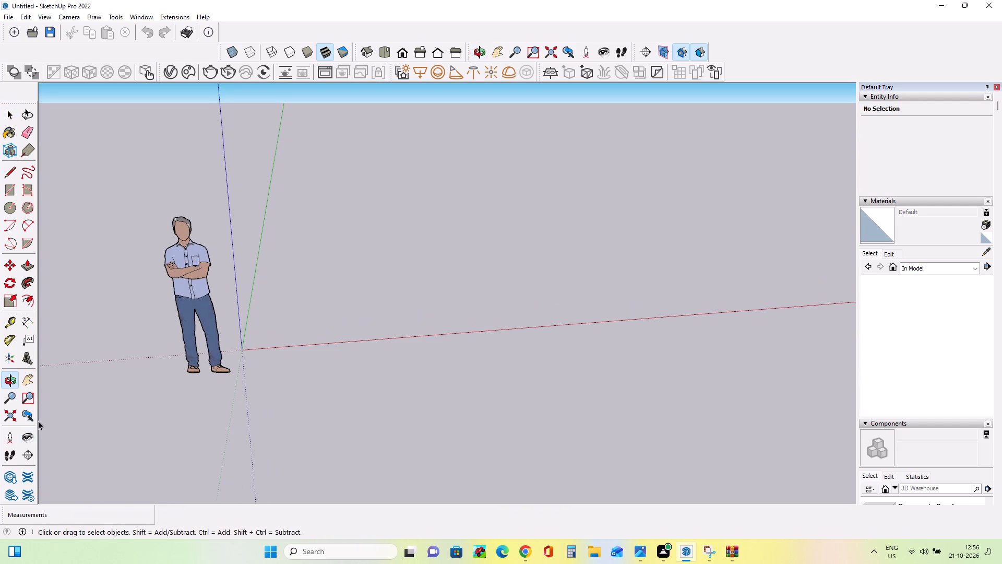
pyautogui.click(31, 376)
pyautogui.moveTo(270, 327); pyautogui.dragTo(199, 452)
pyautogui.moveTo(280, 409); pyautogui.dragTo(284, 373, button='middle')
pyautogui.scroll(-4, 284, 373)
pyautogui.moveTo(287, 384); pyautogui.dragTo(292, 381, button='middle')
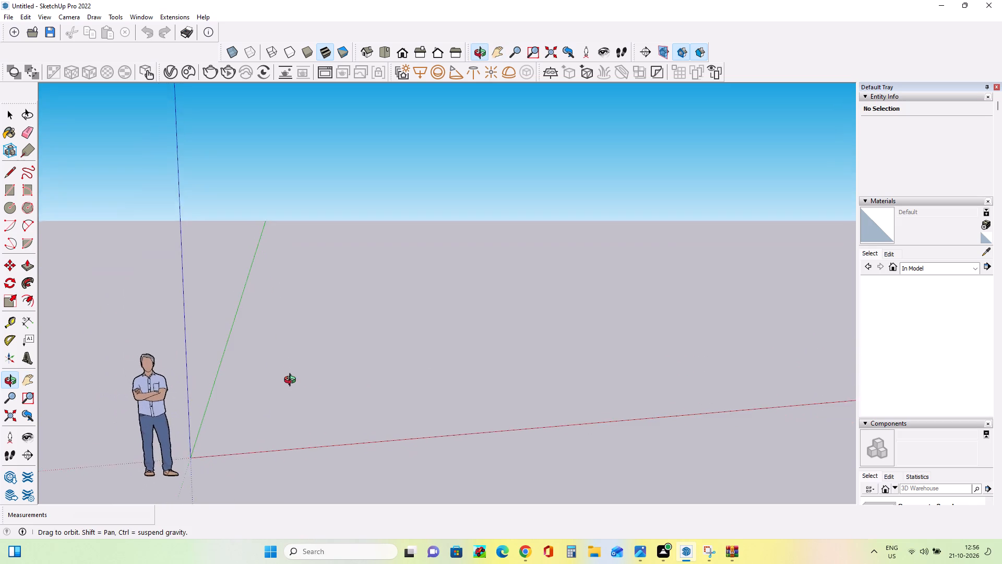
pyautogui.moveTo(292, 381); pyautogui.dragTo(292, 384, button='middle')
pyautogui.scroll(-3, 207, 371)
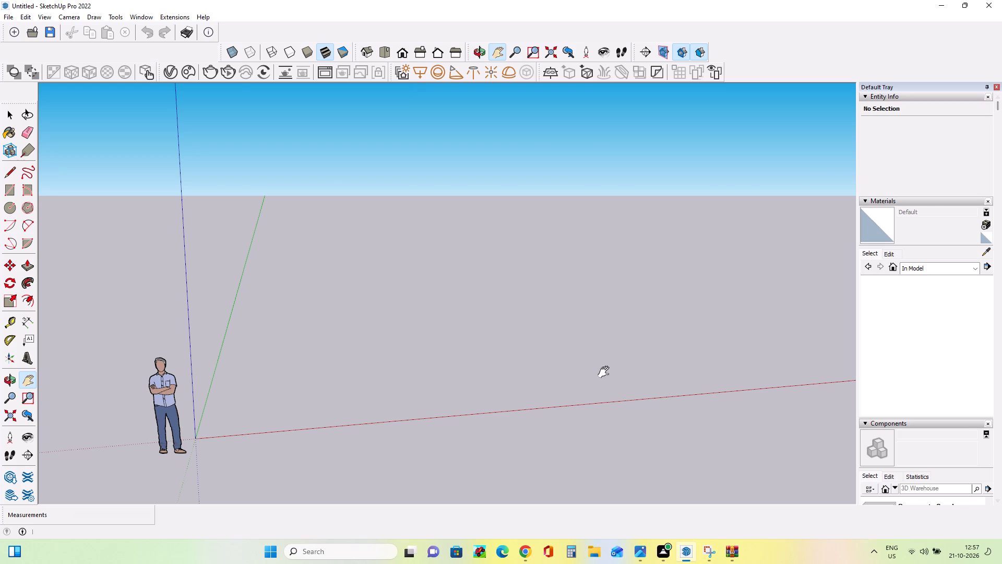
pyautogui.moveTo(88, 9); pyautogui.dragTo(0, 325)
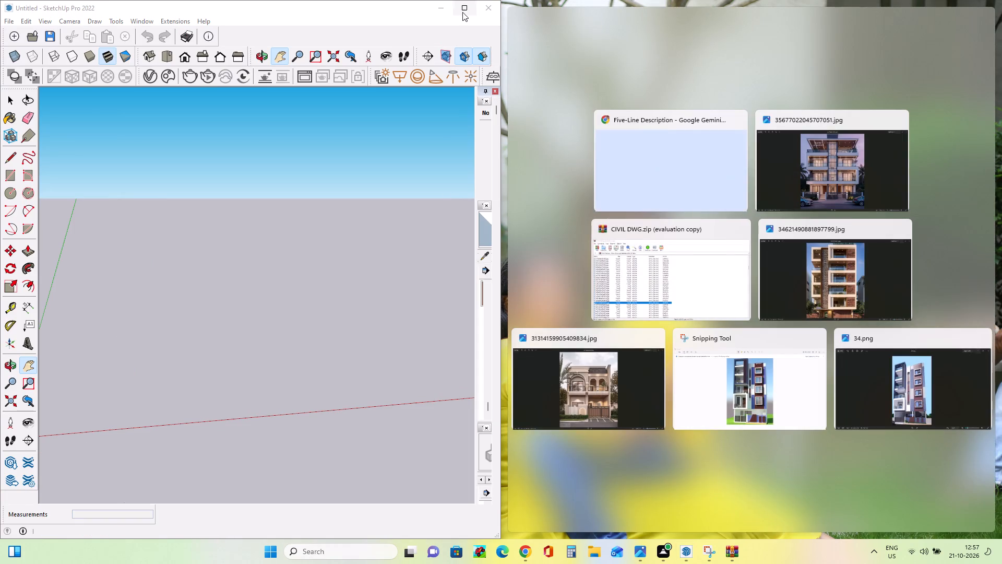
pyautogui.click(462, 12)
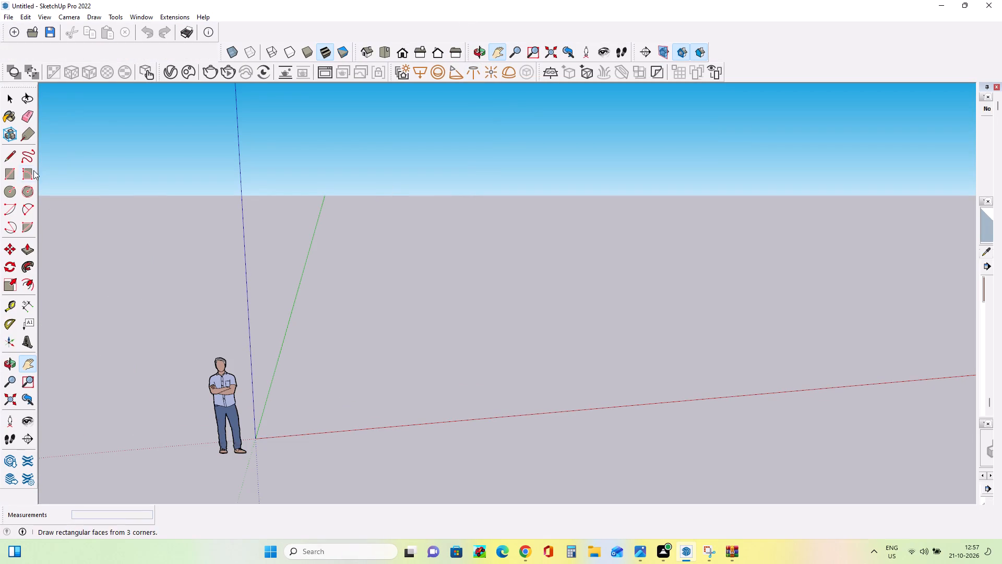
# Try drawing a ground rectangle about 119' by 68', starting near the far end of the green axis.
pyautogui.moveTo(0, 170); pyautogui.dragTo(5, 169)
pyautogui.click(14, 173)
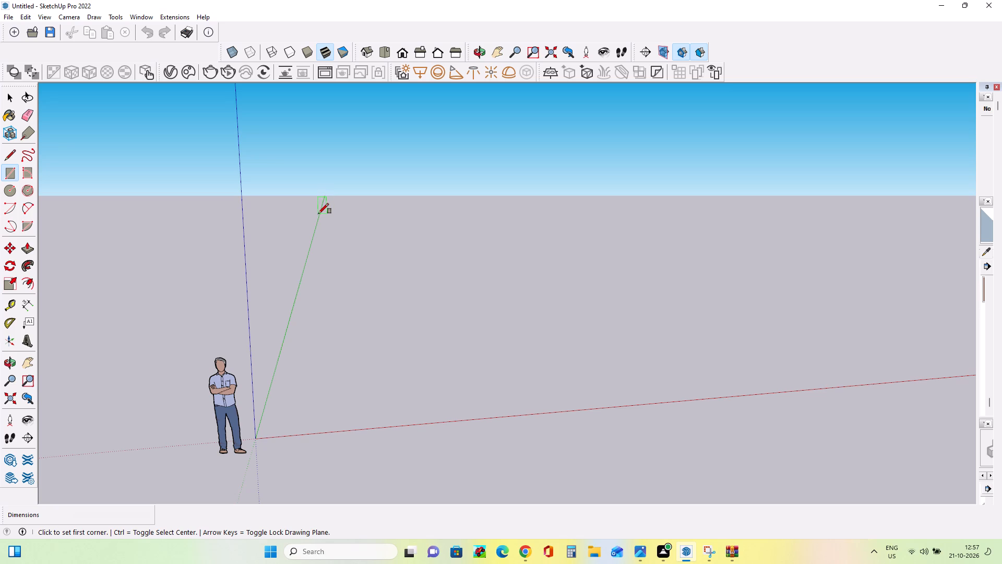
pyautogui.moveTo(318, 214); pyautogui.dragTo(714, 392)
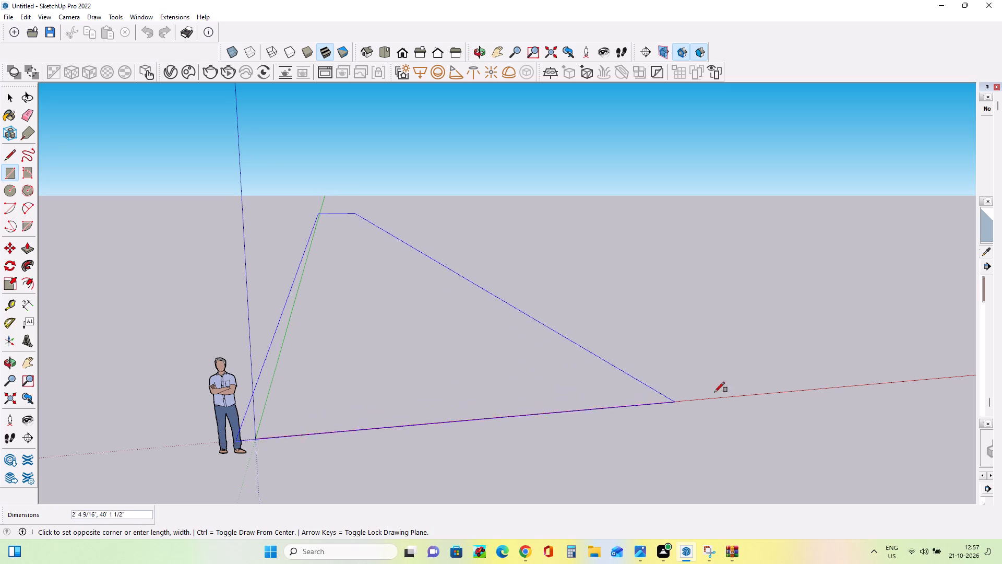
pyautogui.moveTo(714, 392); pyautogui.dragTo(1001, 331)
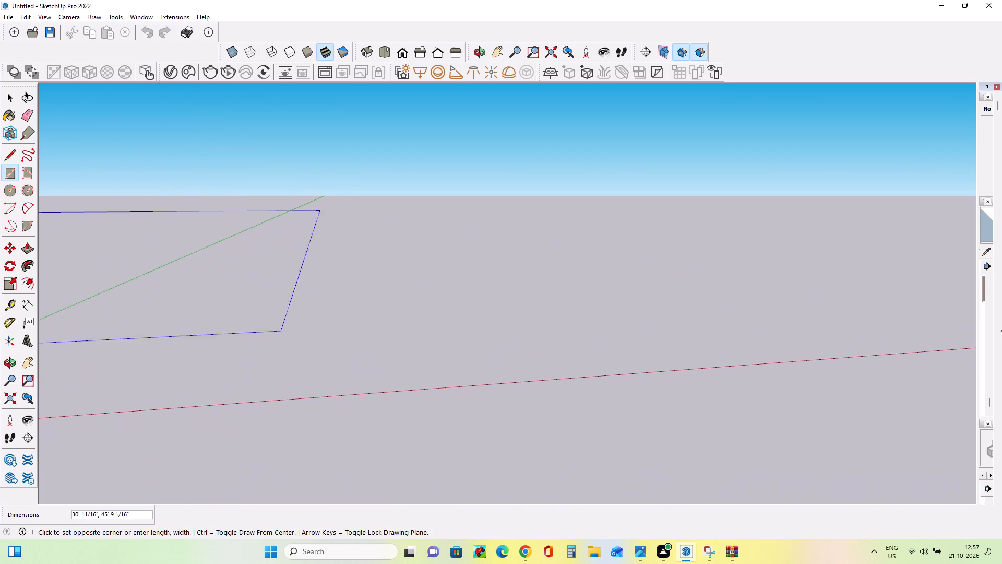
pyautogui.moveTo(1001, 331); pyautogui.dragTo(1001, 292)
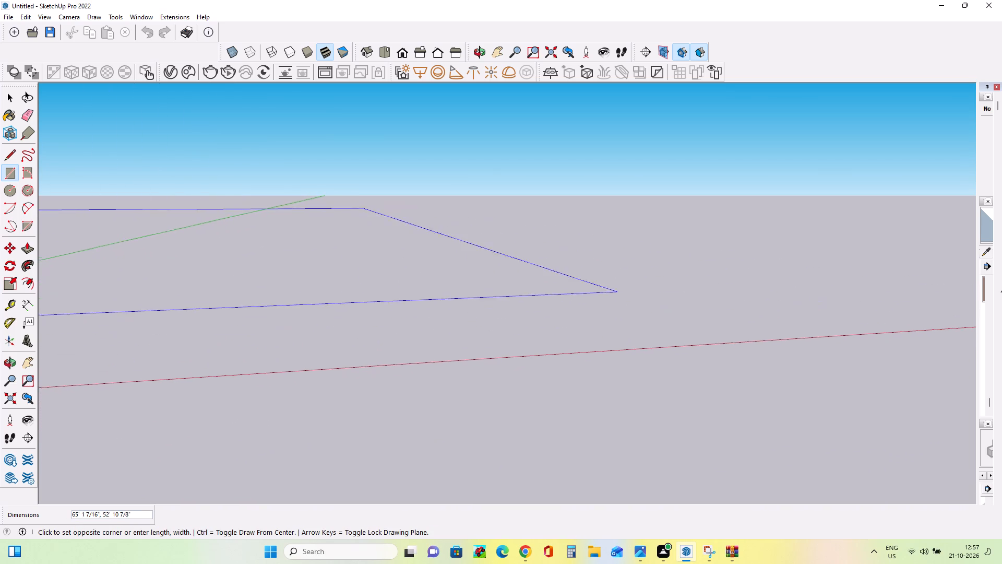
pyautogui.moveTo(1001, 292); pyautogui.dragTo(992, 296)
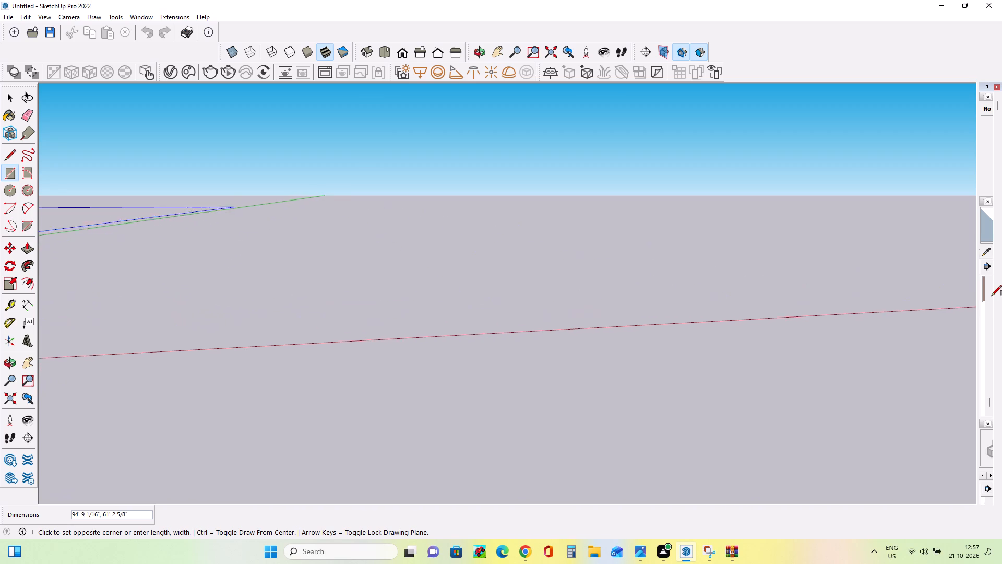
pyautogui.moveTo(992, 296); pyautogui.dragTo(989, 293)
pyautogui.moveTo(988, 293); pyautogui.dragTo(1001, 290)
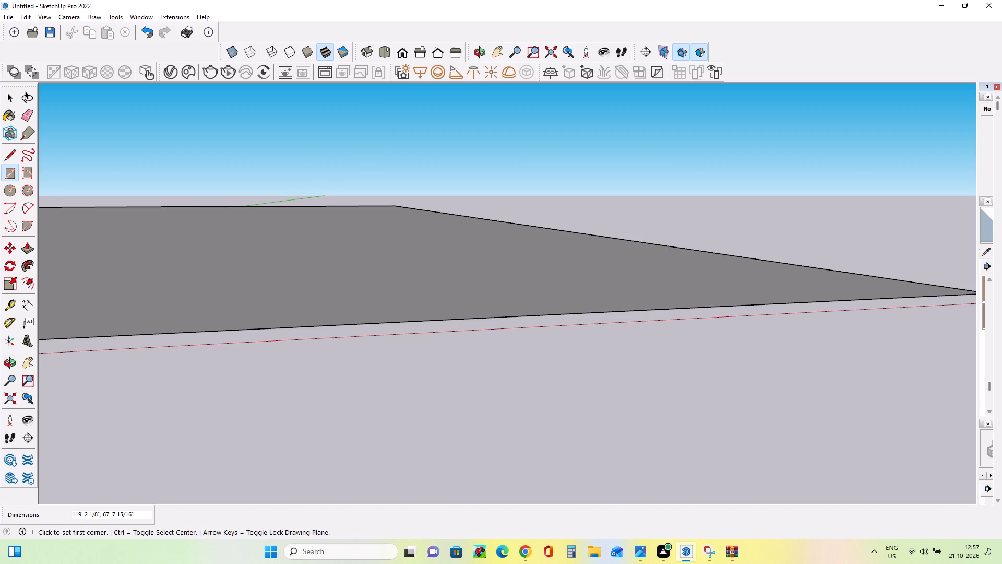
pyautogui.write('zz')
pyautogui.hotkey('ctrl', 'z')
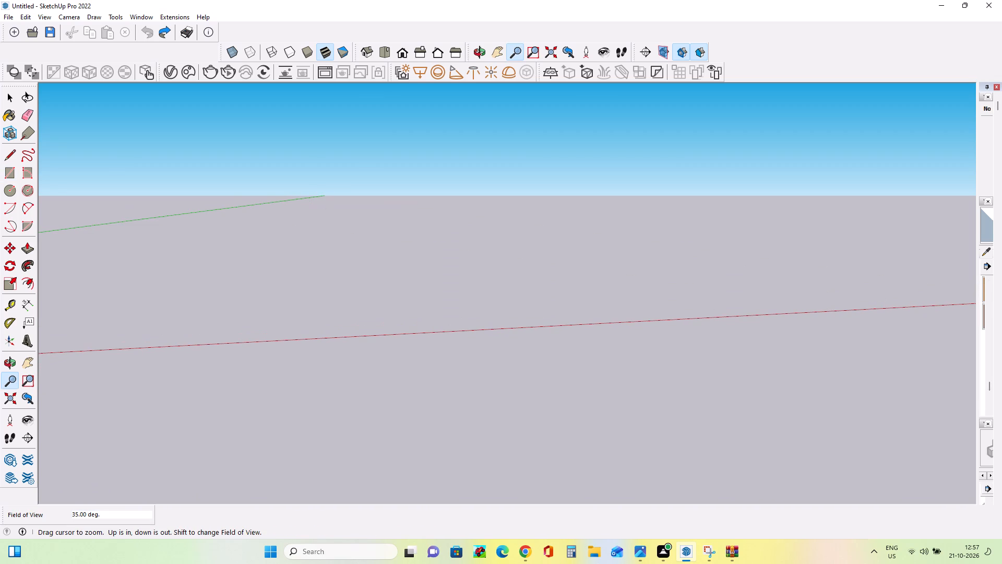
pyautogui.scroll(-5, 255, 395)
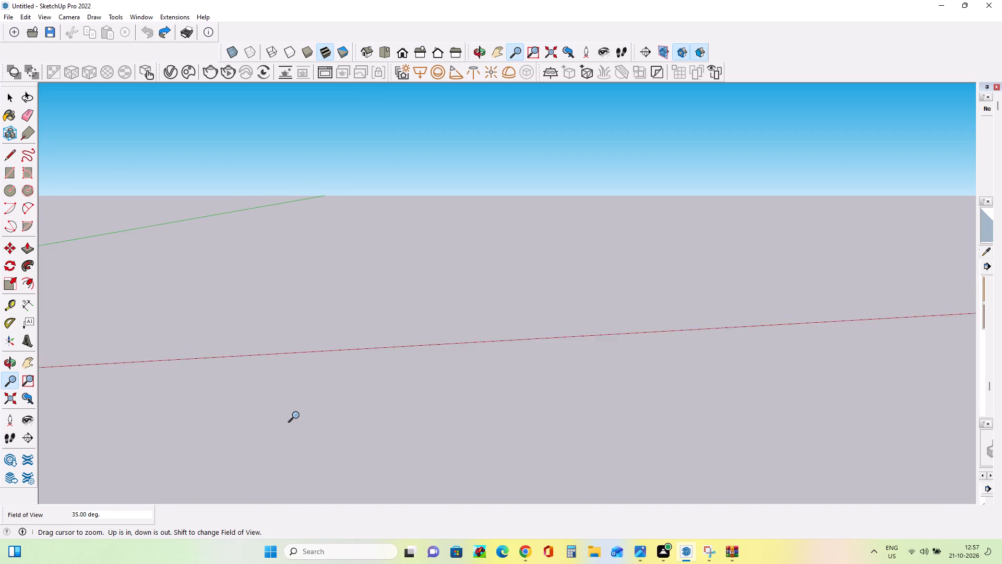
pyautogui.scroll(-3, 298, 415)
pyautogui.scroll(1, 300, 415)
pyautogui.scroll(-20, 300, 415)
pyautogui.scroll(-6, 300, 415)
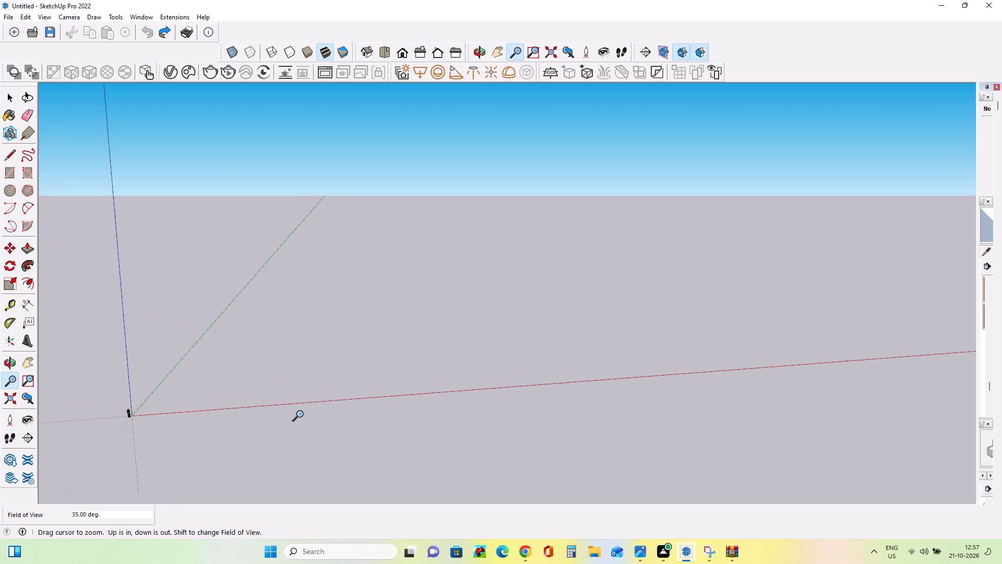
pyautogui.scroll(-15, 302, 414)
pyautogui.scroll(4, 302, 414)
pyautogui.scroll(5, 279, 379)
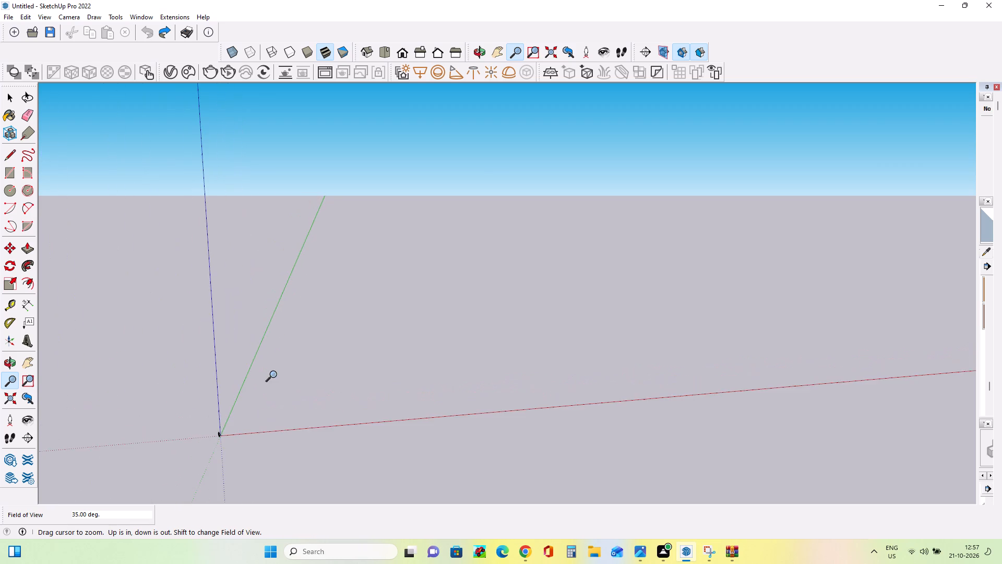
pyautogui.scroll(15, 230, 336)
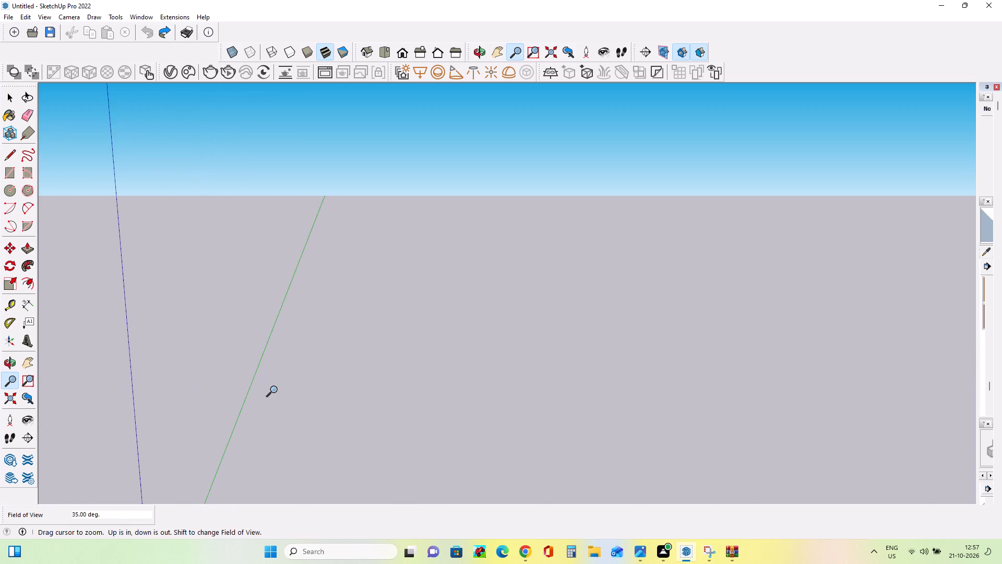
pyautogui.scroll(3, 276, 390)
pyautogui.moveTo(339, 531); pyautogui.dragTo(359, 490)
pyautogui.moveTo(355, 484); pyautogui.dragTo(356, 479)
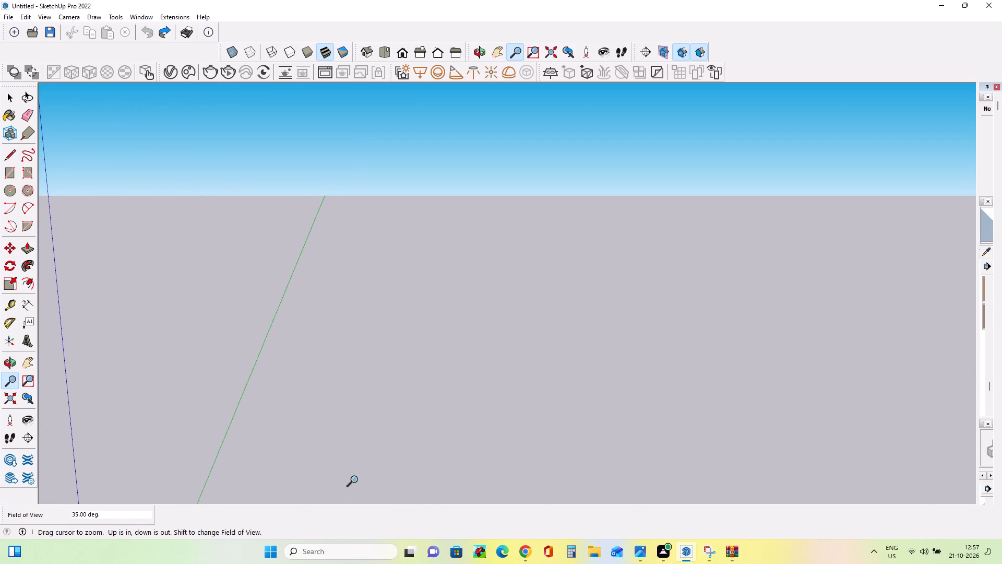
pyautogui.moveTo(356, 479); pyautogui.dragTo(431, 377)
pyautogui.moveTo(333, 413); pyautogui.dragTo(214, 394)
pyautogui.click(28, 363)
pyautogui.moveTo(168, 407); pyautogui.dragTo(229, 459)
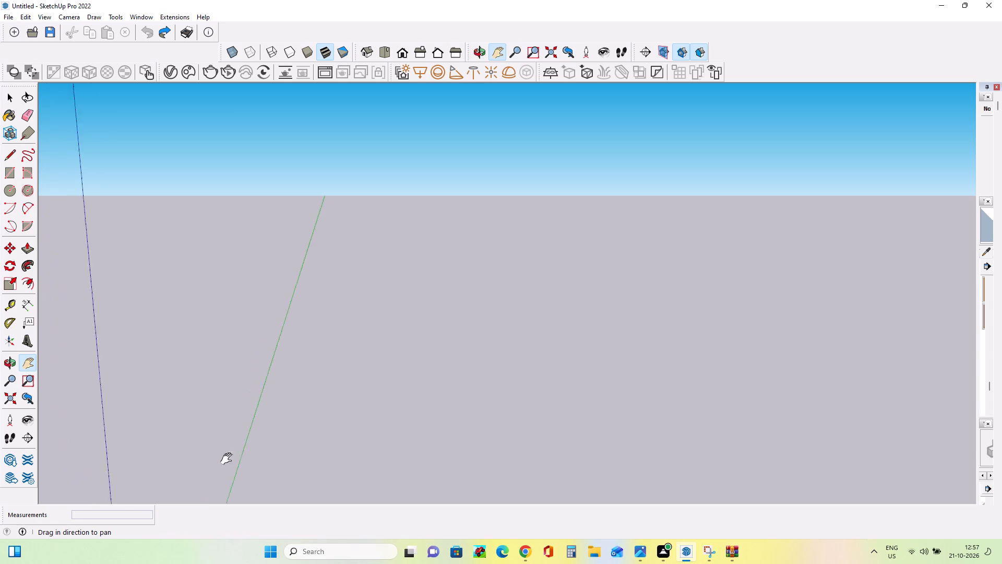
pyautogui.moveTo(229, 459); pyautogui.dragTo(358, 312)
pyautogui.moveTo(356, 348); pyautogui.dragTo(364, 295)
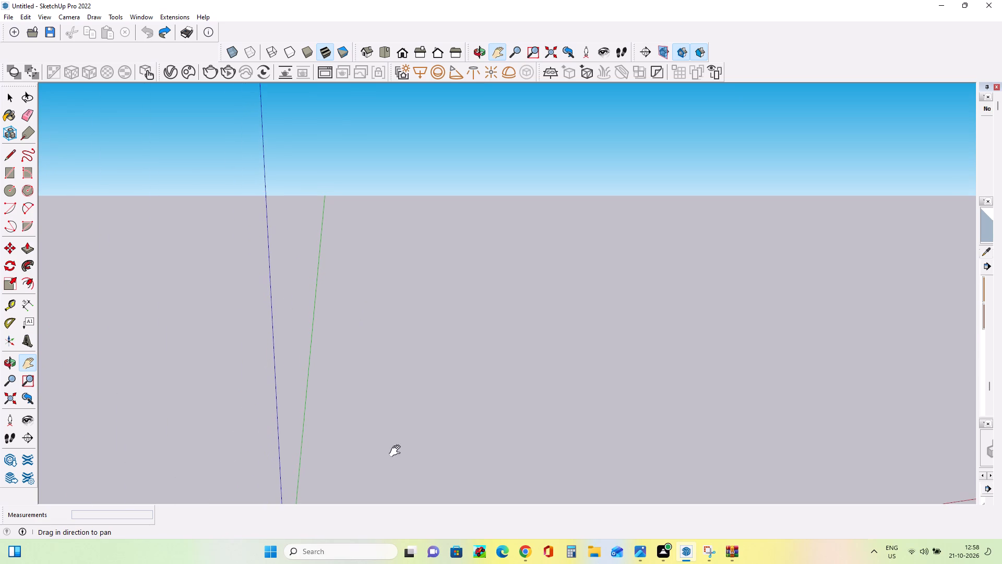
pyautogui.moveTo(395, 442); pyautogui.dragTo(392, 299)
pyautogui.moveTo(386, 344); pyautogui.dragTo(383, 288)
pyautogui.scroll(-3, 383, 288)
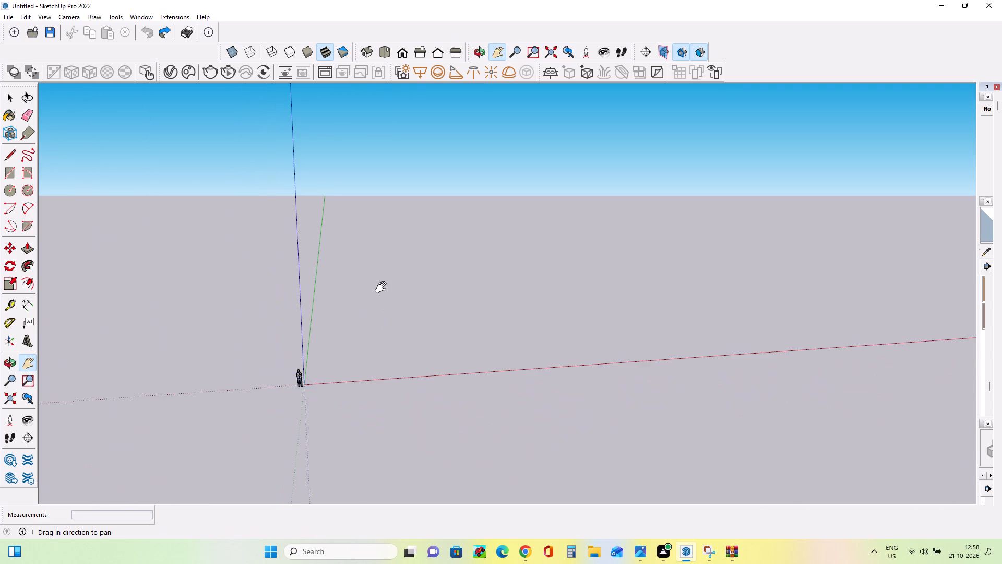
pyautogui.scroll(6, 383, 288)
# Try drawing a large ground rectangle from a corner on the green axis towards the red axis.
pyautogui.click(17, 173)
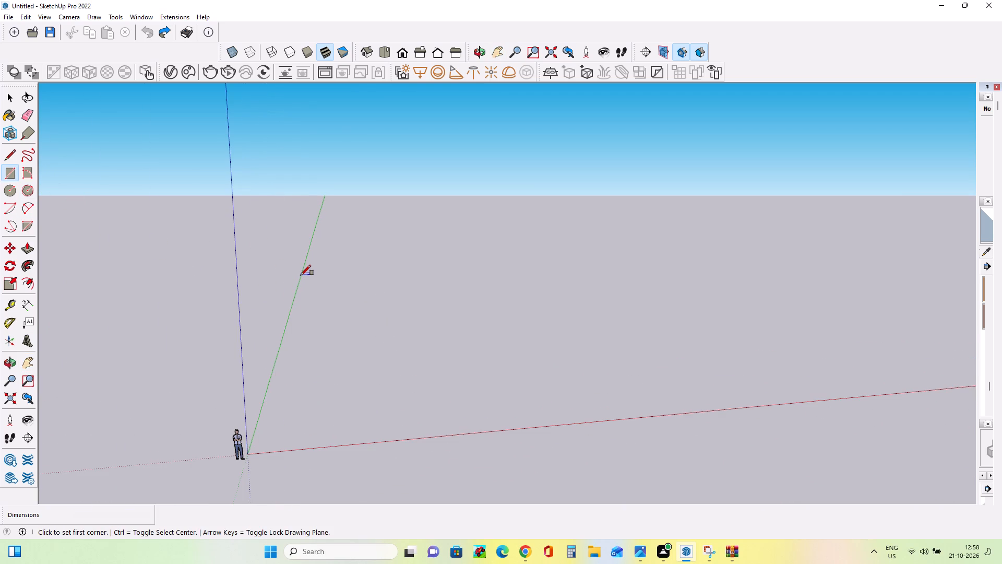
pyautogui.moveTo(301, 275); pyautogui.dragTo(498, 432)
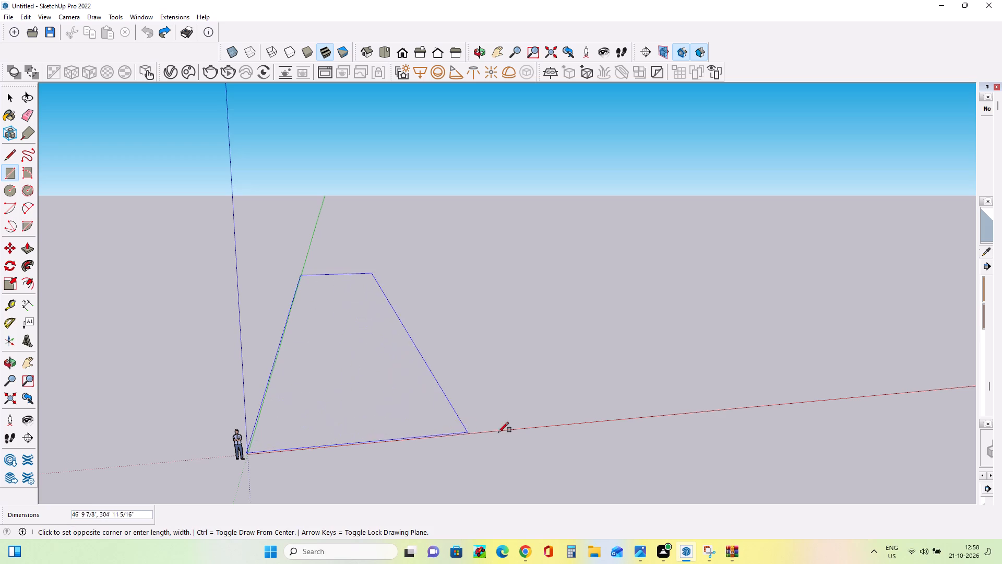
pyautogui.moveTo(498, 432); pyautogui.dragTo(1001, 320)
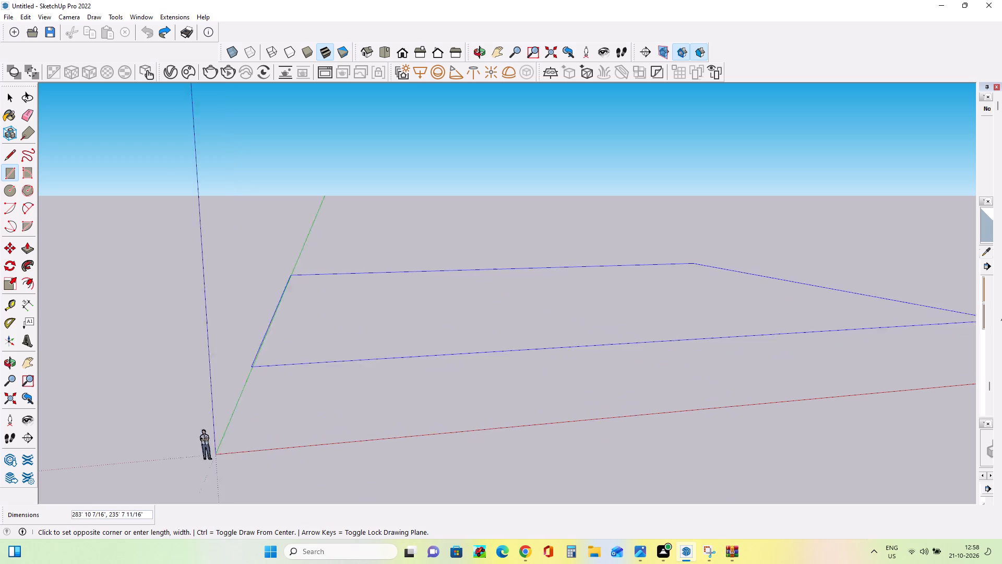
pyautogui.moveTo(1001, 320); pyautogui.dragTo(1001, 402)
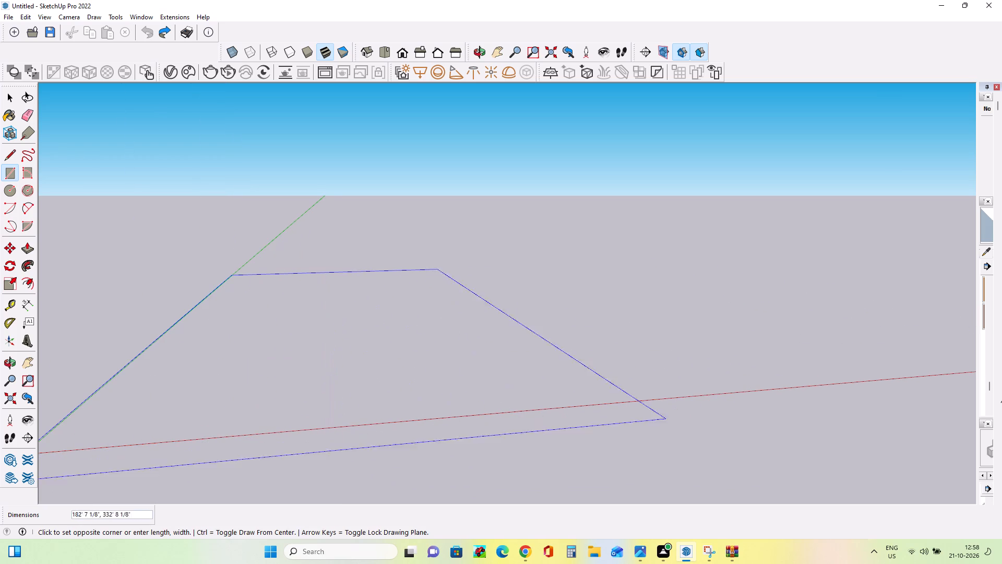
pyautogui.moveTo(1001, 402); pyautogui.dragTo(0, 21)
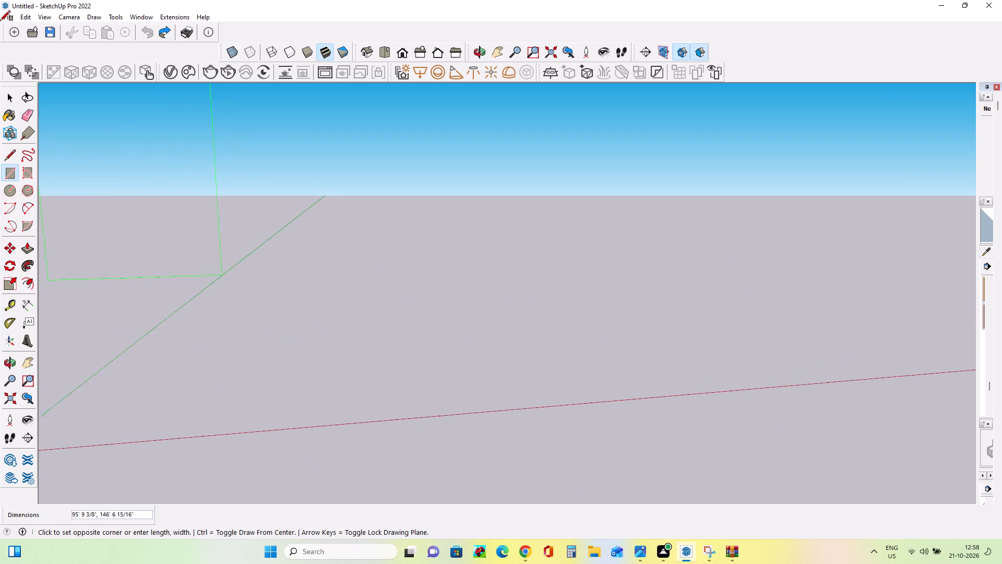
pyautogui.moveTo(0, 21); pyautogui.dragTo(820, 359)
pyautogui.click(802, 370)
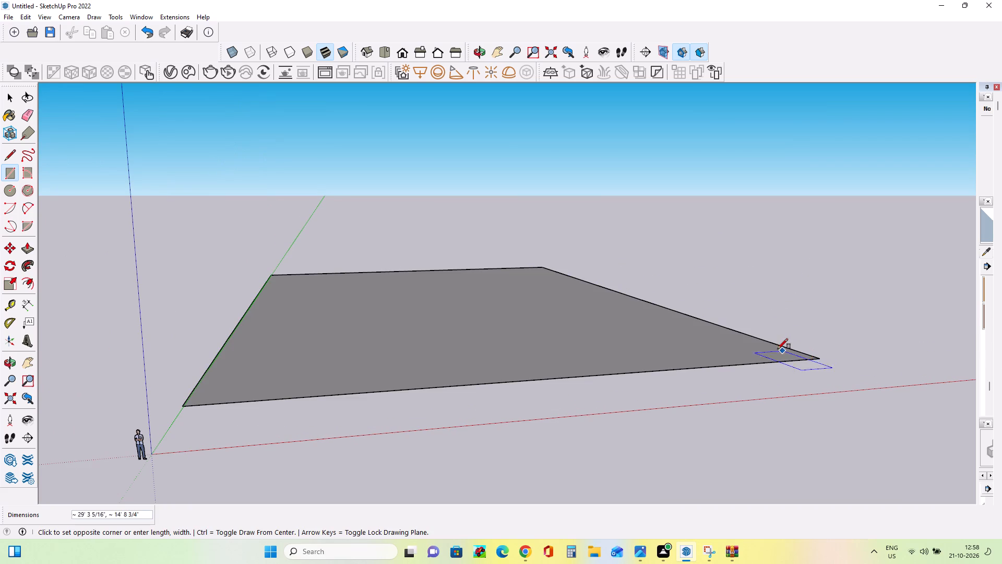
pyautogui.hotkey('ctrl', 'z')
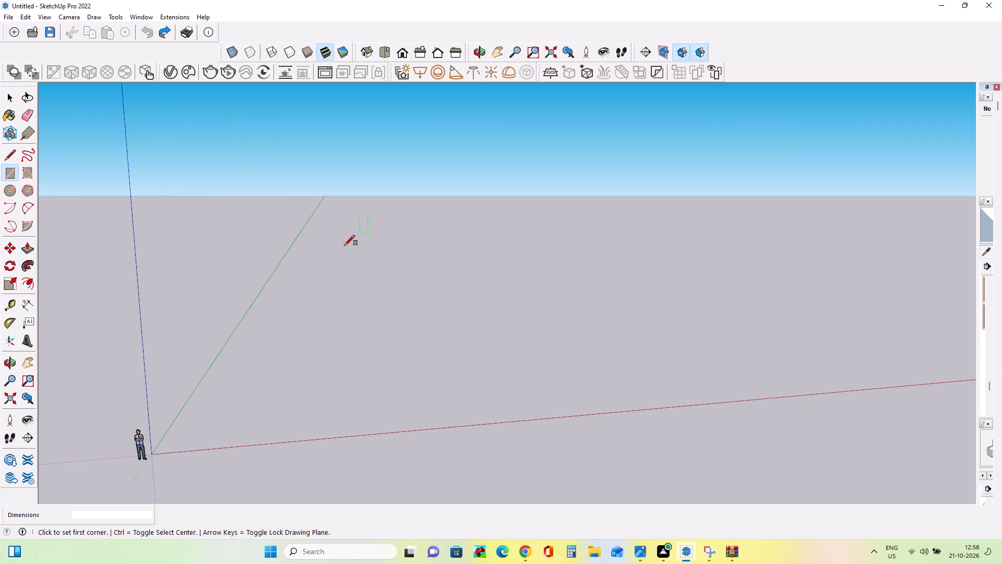
# Draw a ground rectangle about 125' by 302' from the green axis to the red axis, reaching near the origin.
pyautogui.moveTo(269, 276); pyautogui.dragTo(655, 399)
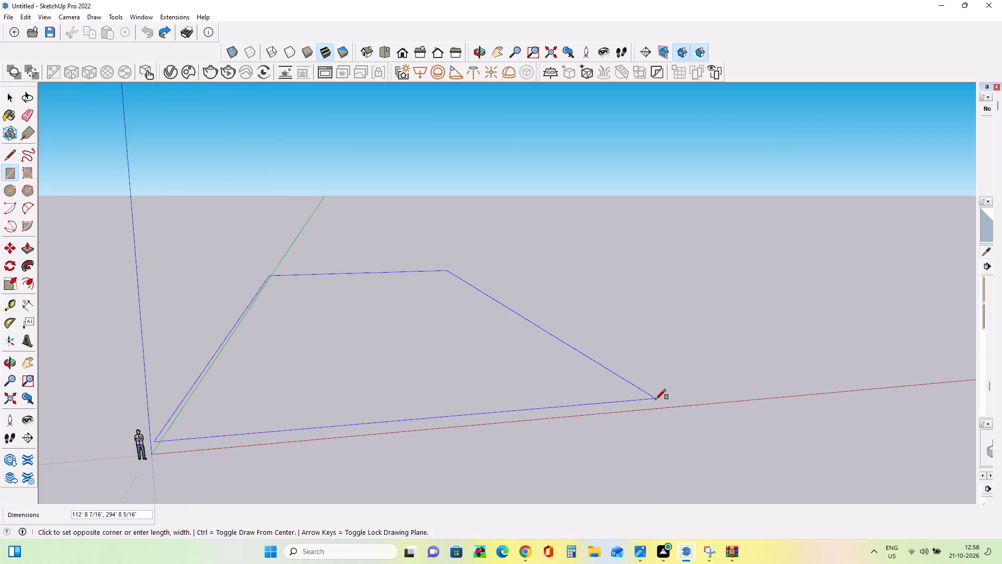
pyautogui.moveTo(655, 399); pyautogui.dragTo(720, 405)
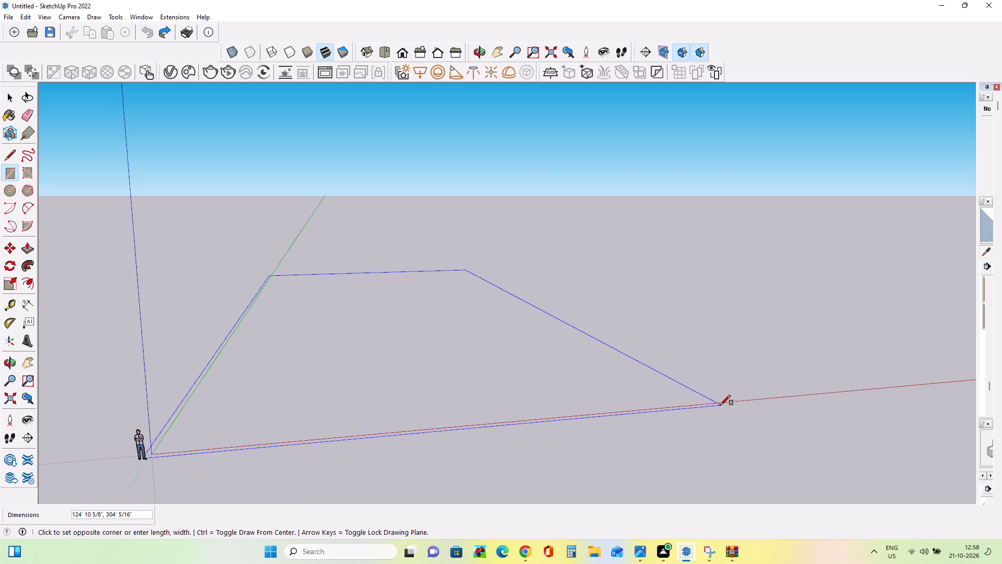
pyautogui.moveTo(720, 405); pyautogui.dragTo(717, 403)
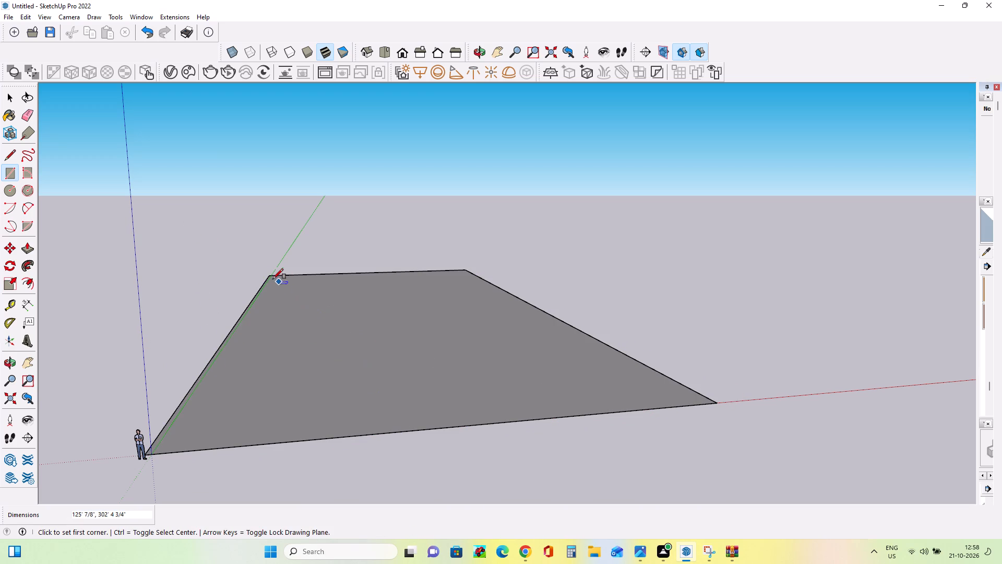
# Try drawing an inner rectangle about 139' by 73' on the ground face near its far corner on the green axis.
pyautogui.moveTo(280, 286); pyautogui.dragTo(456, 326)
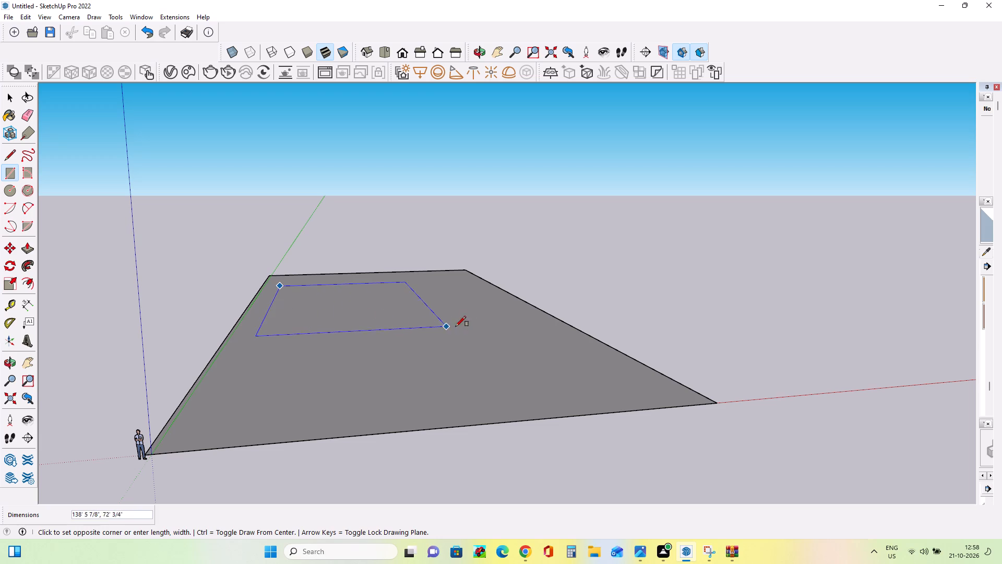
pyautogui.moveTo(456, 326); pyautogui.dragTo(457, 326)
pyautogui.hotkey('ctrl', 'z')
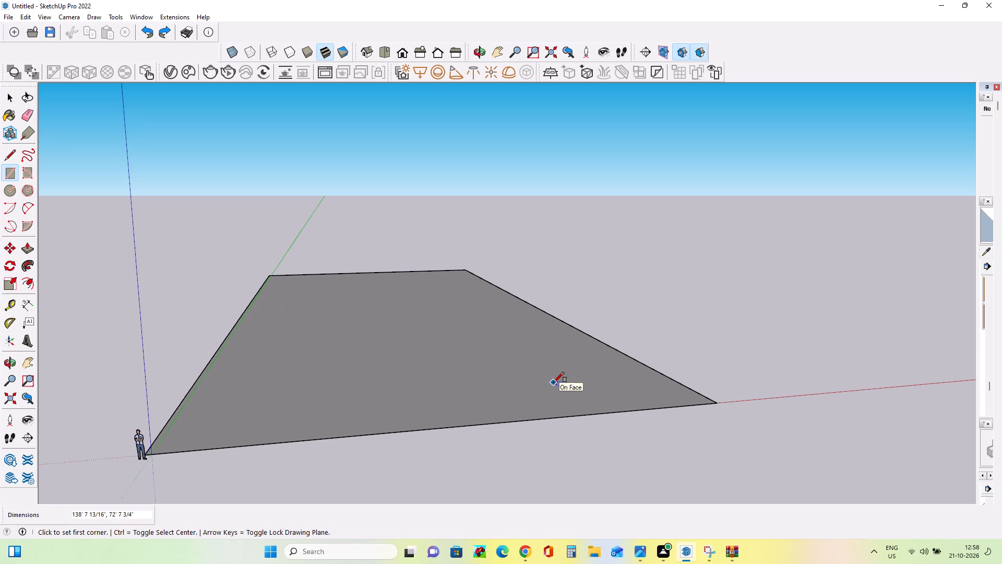
# Draw an inner rectangle about 144' by 95' on the ground face, near its far corner on the green axis.
pyautogui.moveTo(282, 285); pyautogui.dragTo(282, 286)
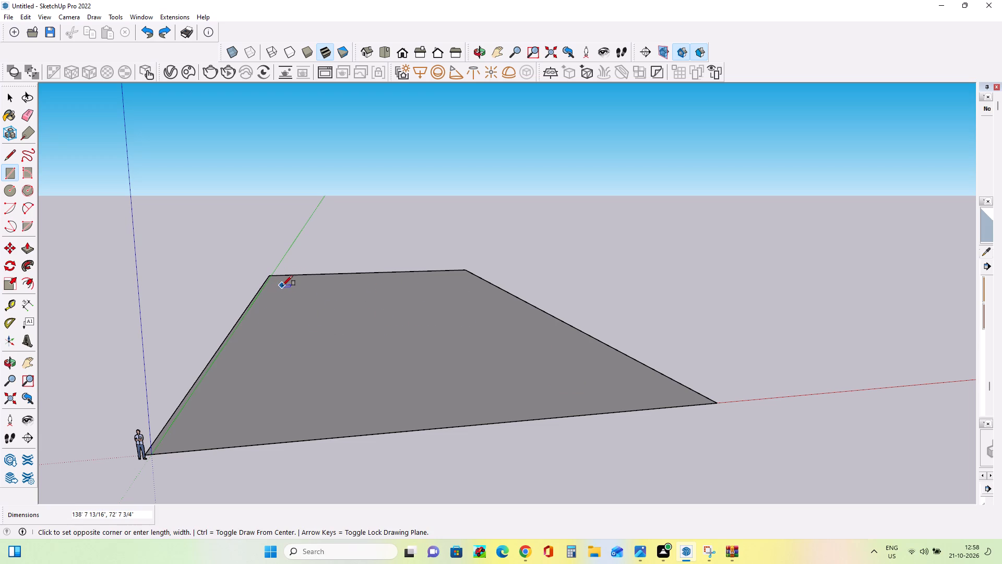
pyautogui.moveTo(282, 286); pyautogui.dragTo(535, 316)
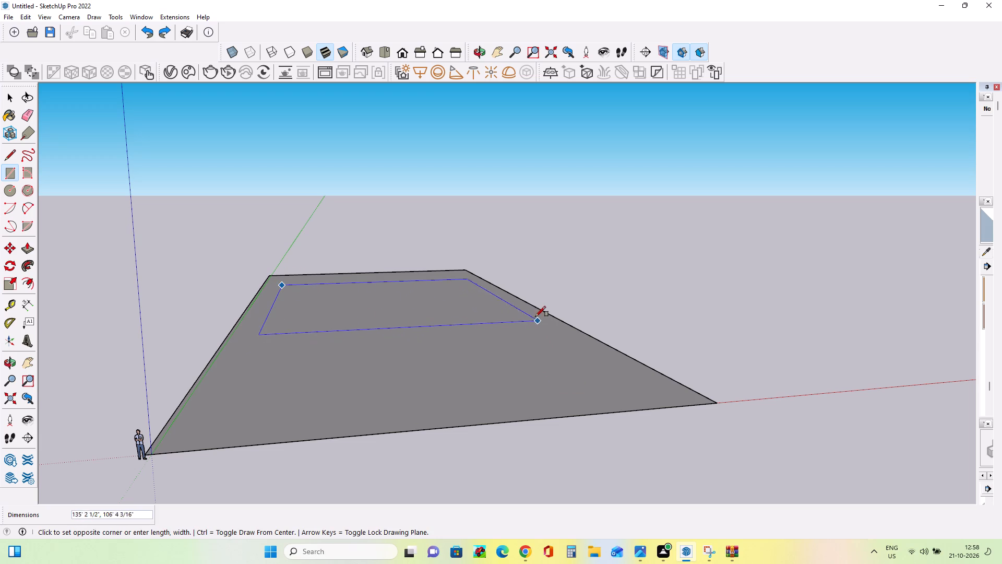
pyautogui.moveTo(535, 316); pyautogui.dragTo(516, 324)
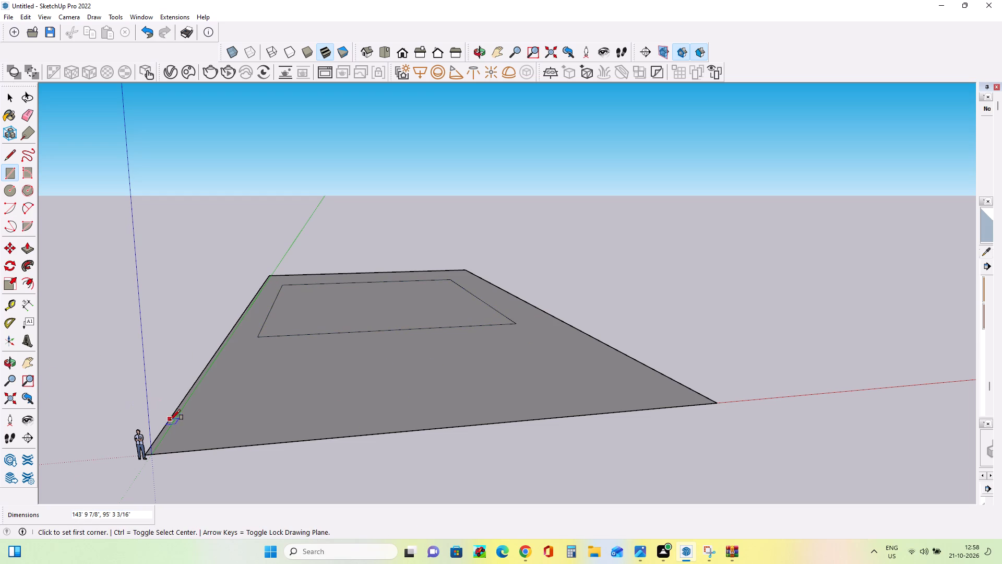
# Draw a strip about 21' by 125' across the ground face, along its front edge on the red axis.
pyautogui.moveTo(171, 420); pyautogui.dragTo(188, 439)
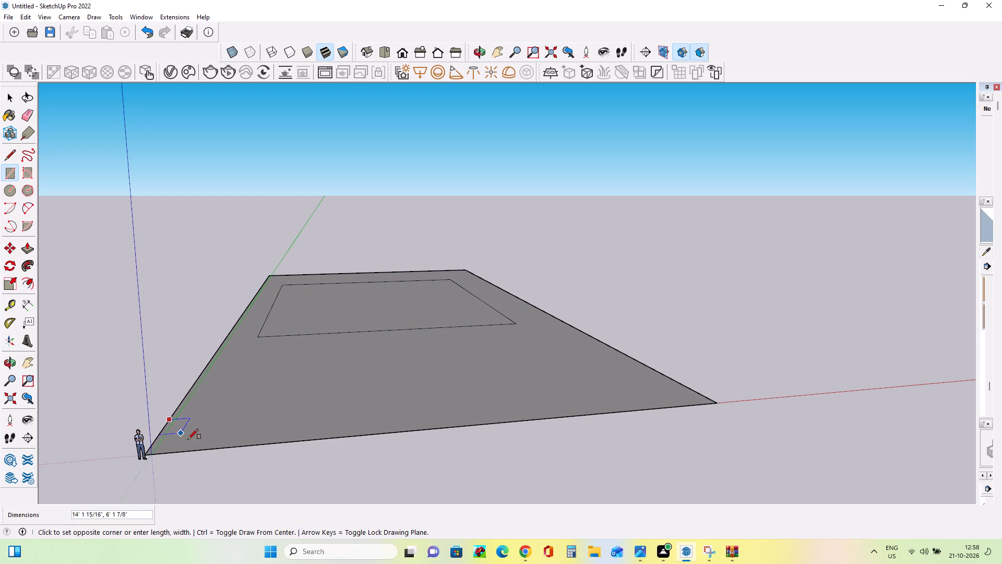
pyautogui.moveTo(188, 439); pyautogui.dragTo(693, 402)
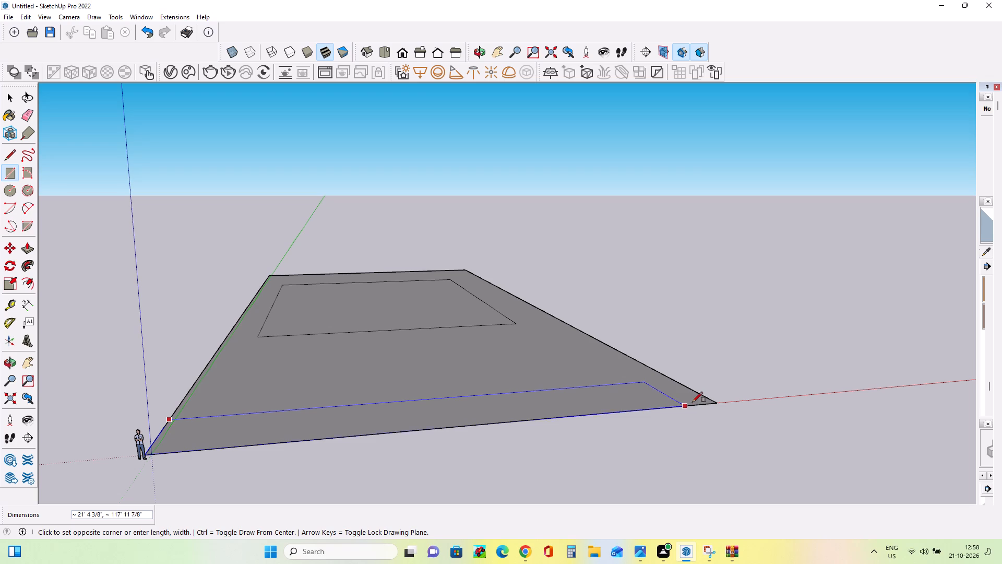
pyautogui.moveTo(693, 402); pyautogui.dragTo(714, 401)
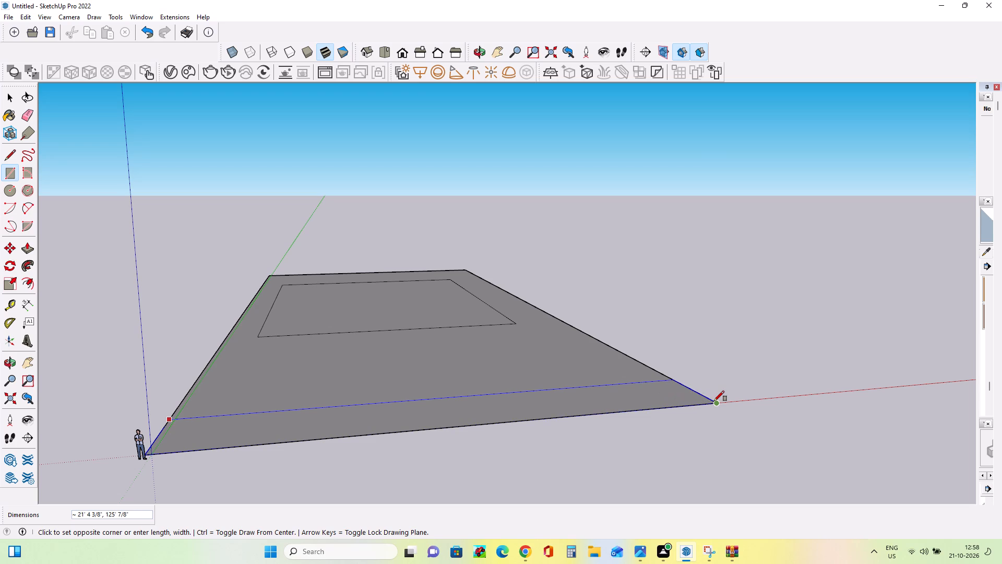
pyautogui.moveTo(714, 401); pyautogui.dragTo(714, 401)
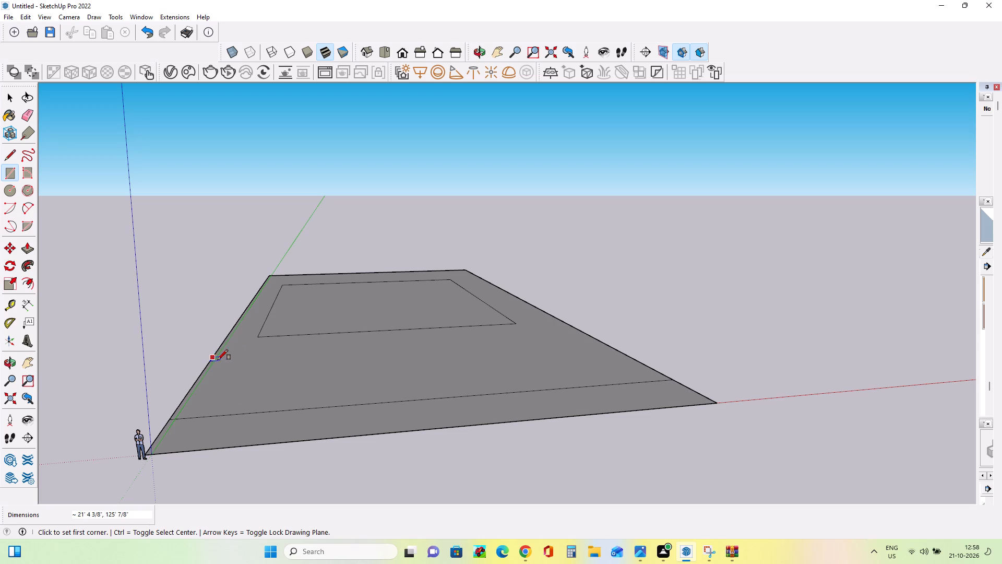
# Draw a path rectangle about 14' by 110' from the inner rectangle's near edge to the ground face's front edge.
pyautogui.moveTo(375, 331); pyautogui.dragTo(438, 412)
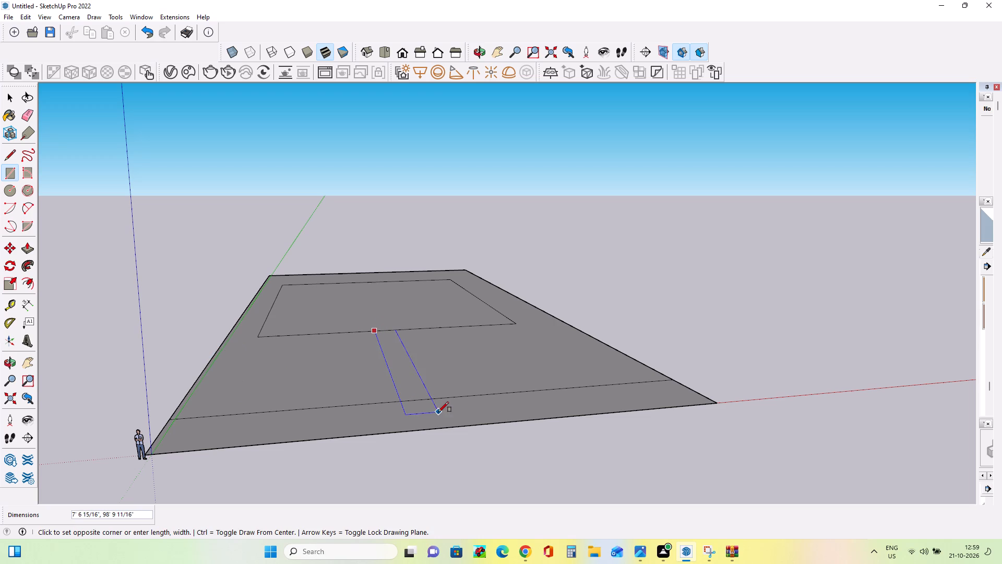
pyautogui.moveTo(438, 412); pyautogui.dragTo(476, 418)
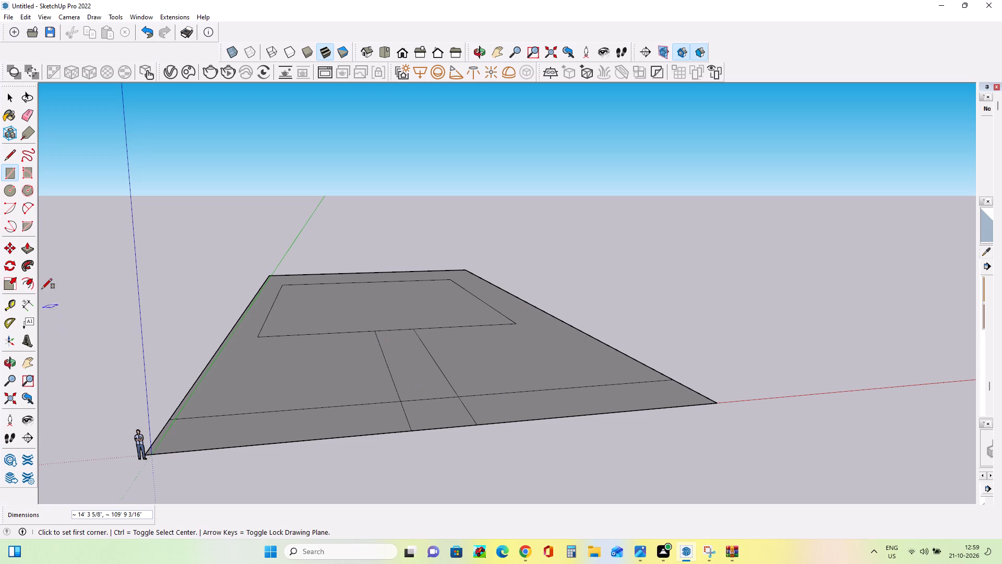
# Push/Pull the front strip section next to the origin up to about 10' 5".
pyautogui.click(29, 242)
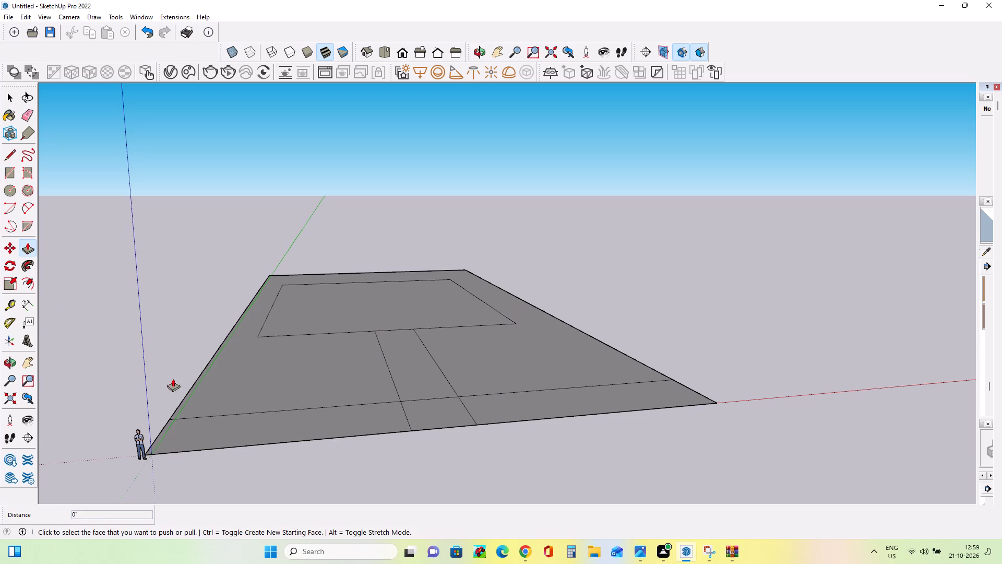
pyautogui.moveTo(197, 426); pyautogui.dragTo(170, 299)
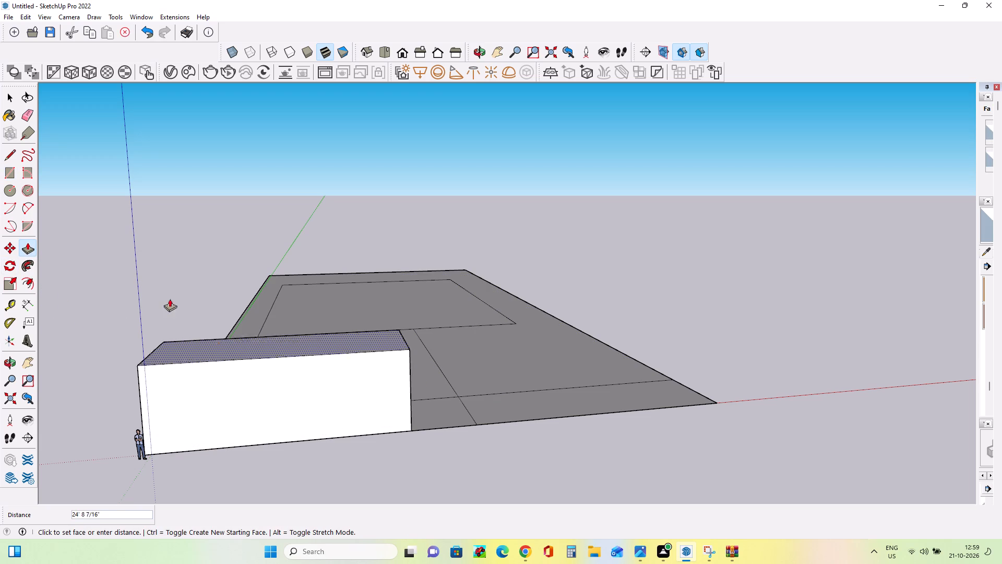
pyautogui.moveTo(170, 299); pyautogui.dragTo(119, 563)
pyautogui.press(';')
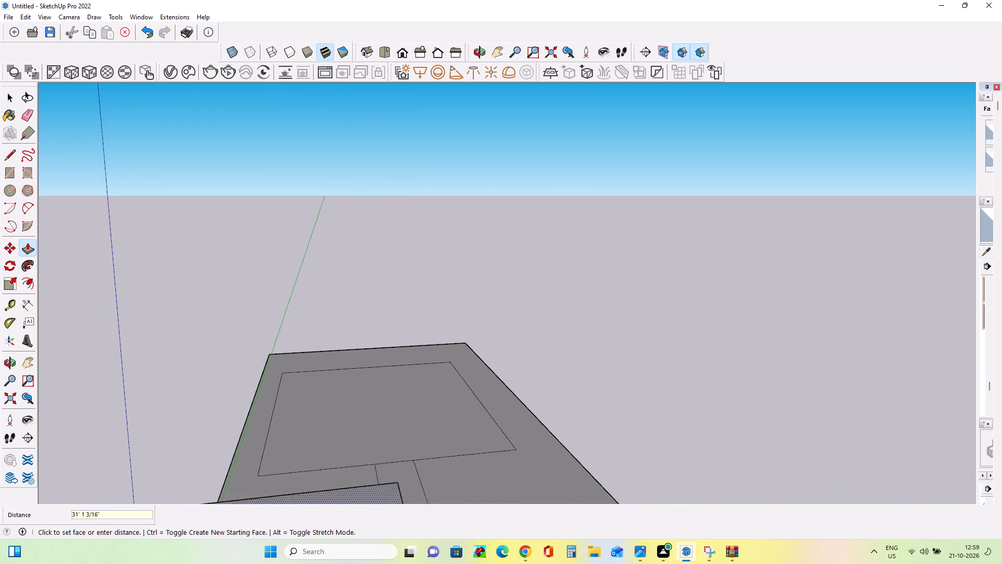
pyautogui.moveTo(119, 563); pyautogui.dragTo(77, 404)
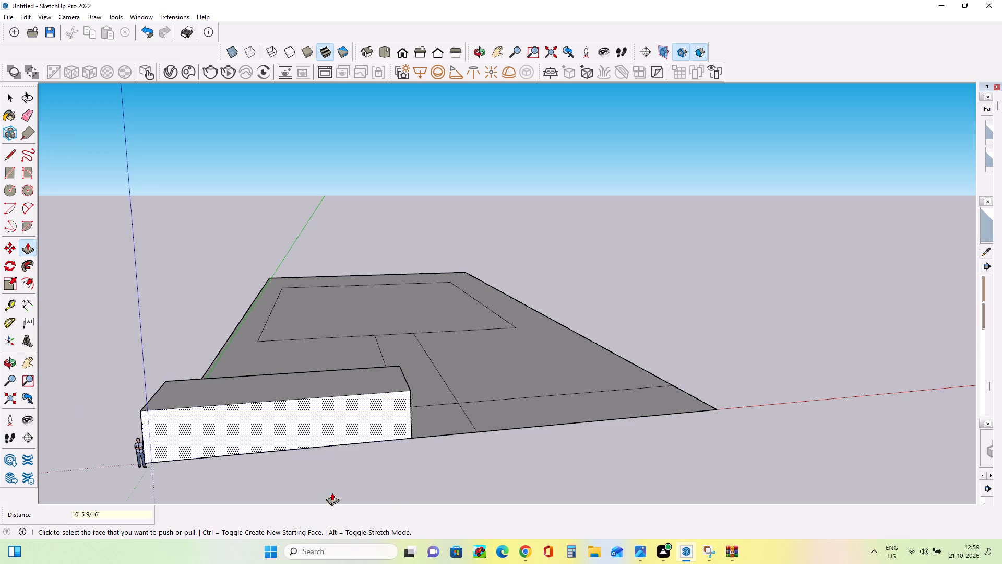
# Push/Pull the front strip section on the path's other side up about 9' 5".
pyautogui.moveTo(516, 407); pyautogui.dragTo(507, 381)
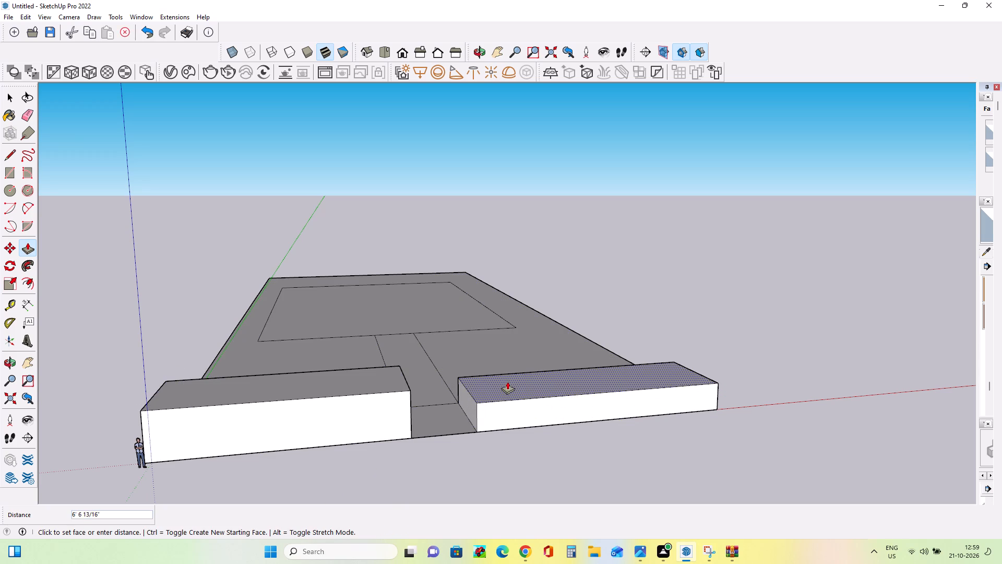
pyautogui.moveTo(507, 381); pyautogui.dragTo(496, 370)
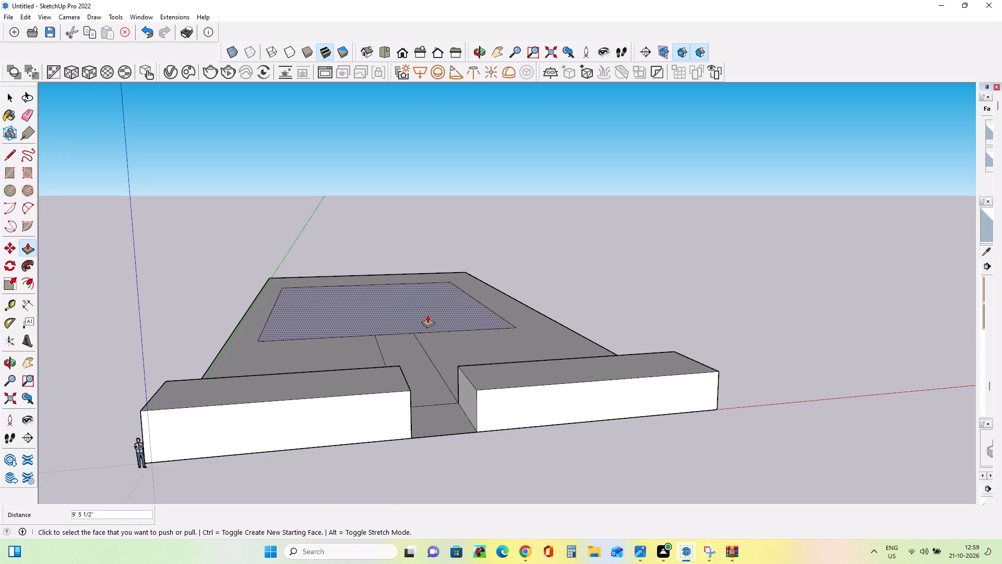
# Push/Pull the large inner rectangle at the rear up about 114' 5" to form the main building block.
pyautogui.moveTo(427, 314); pyautogui.dragTo(464, 289)
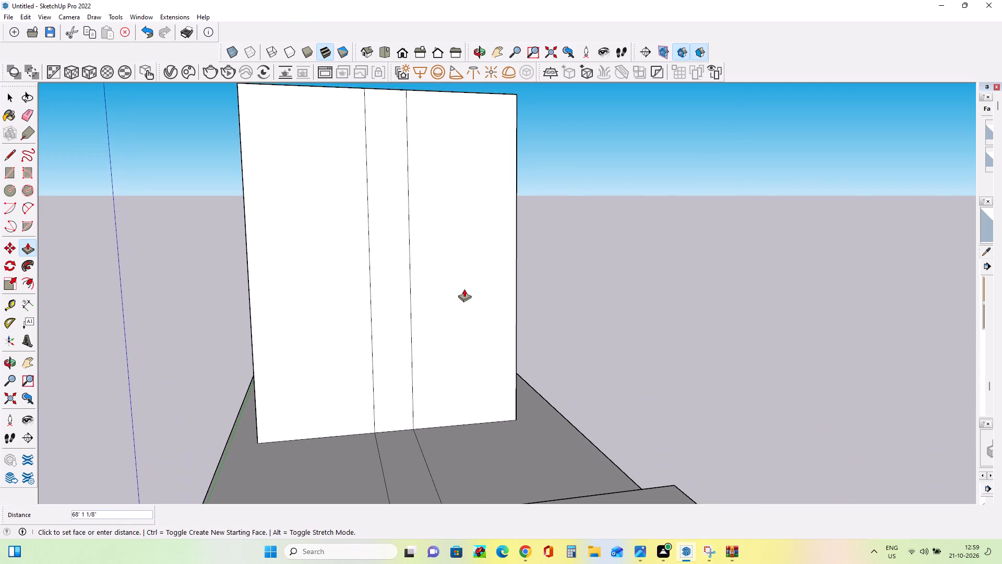
pyautogui.moveTo(464, 289); pyautogui.dragTo(464, 128)
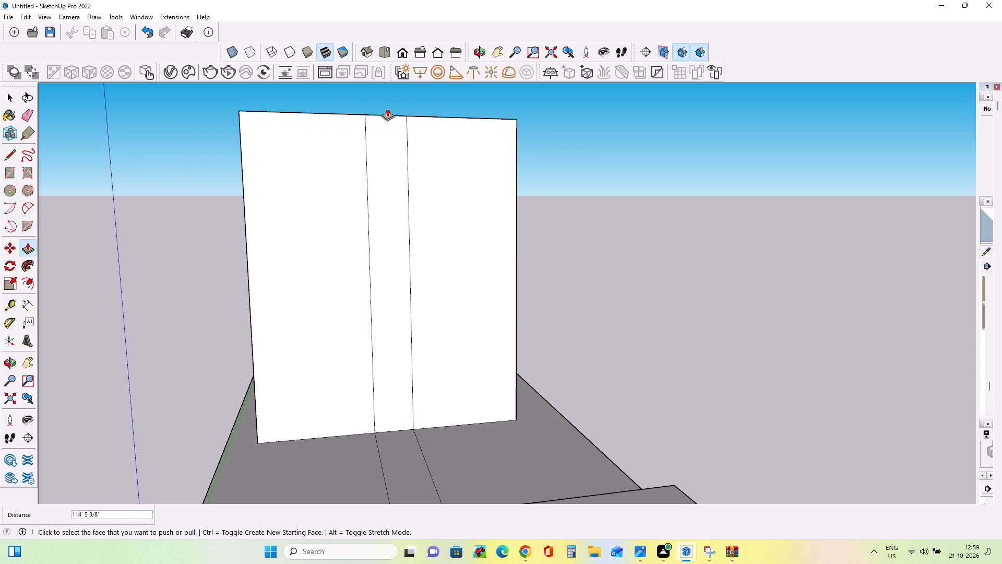
# Erase the two vertical lines running up the main block's front face above the path.
pyautogui.click(25, 107)
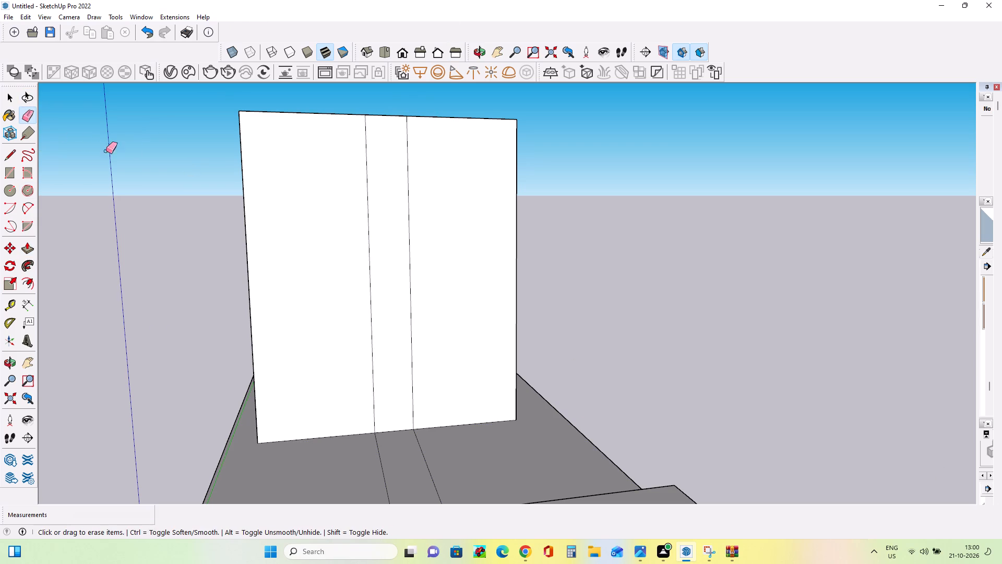
pyautogui.click(371, 245)
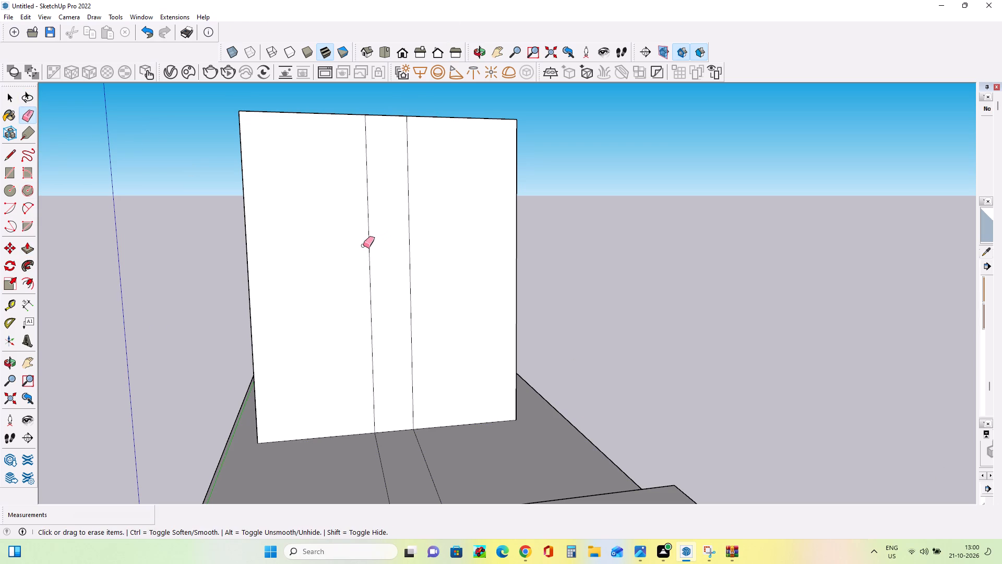
pyautogui.click(369, 244)
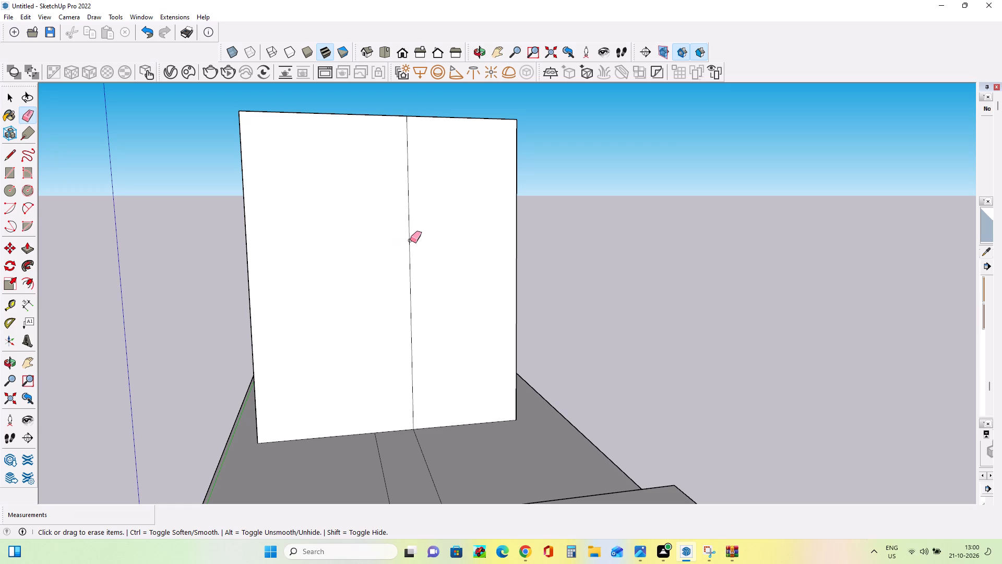
pyautogui.click(410, 240)
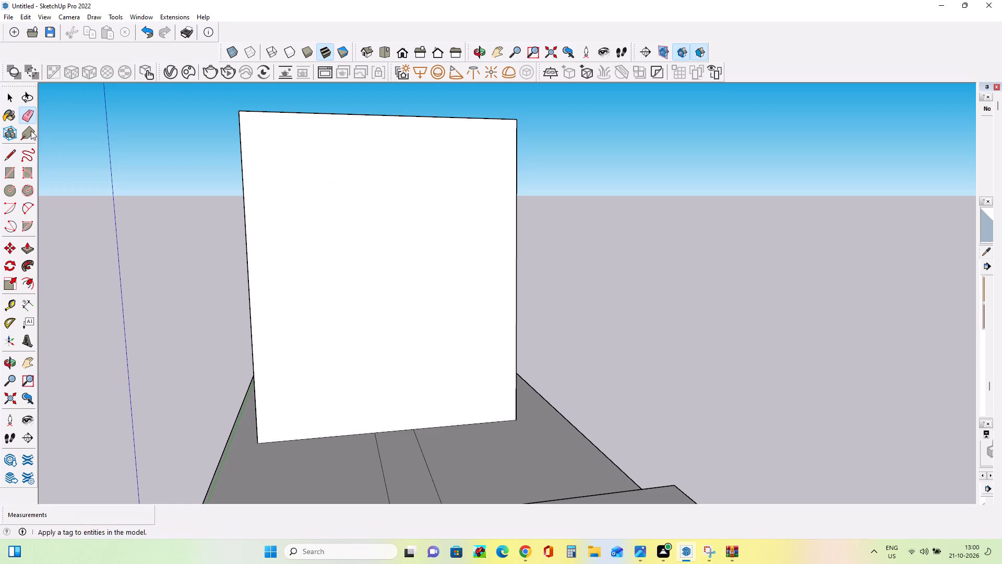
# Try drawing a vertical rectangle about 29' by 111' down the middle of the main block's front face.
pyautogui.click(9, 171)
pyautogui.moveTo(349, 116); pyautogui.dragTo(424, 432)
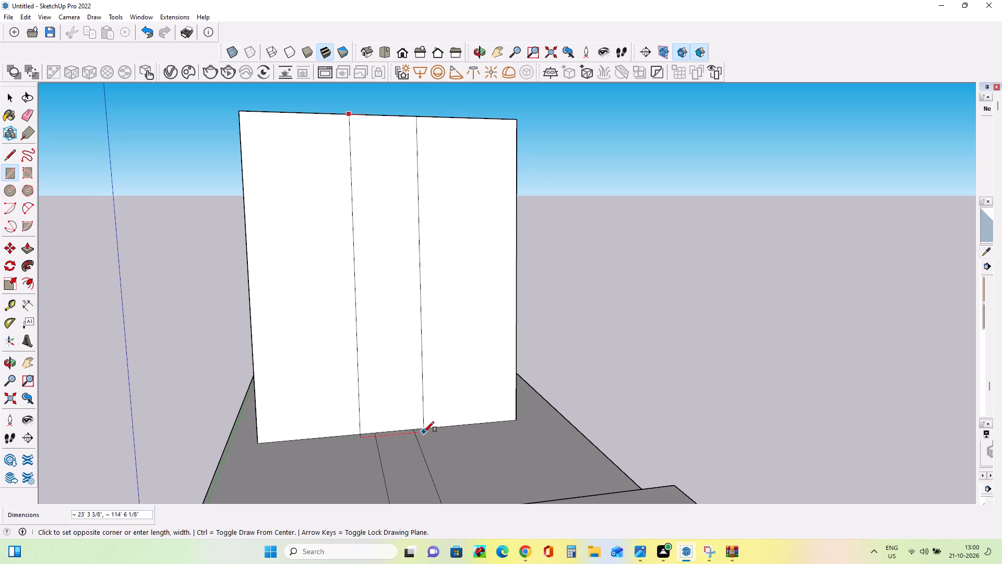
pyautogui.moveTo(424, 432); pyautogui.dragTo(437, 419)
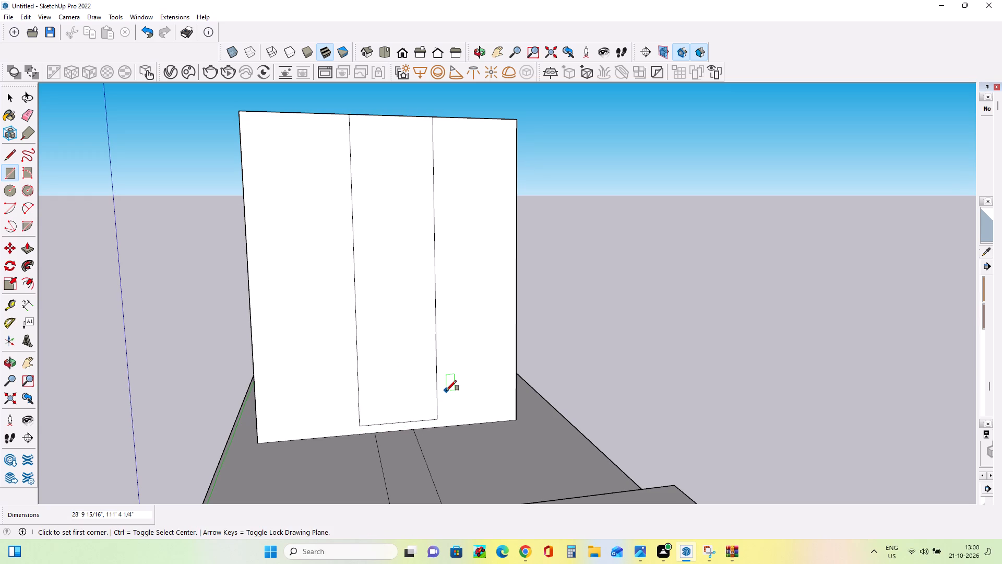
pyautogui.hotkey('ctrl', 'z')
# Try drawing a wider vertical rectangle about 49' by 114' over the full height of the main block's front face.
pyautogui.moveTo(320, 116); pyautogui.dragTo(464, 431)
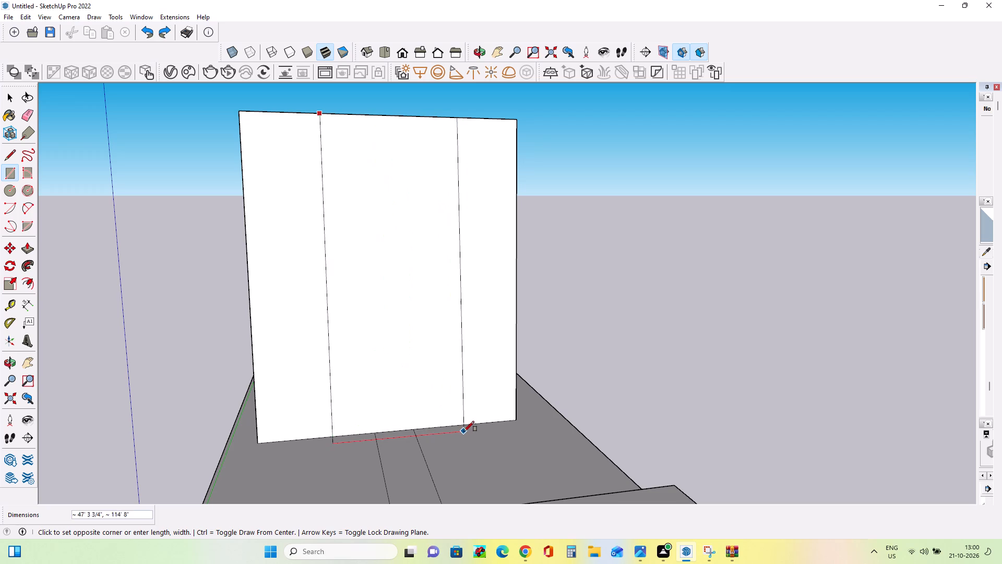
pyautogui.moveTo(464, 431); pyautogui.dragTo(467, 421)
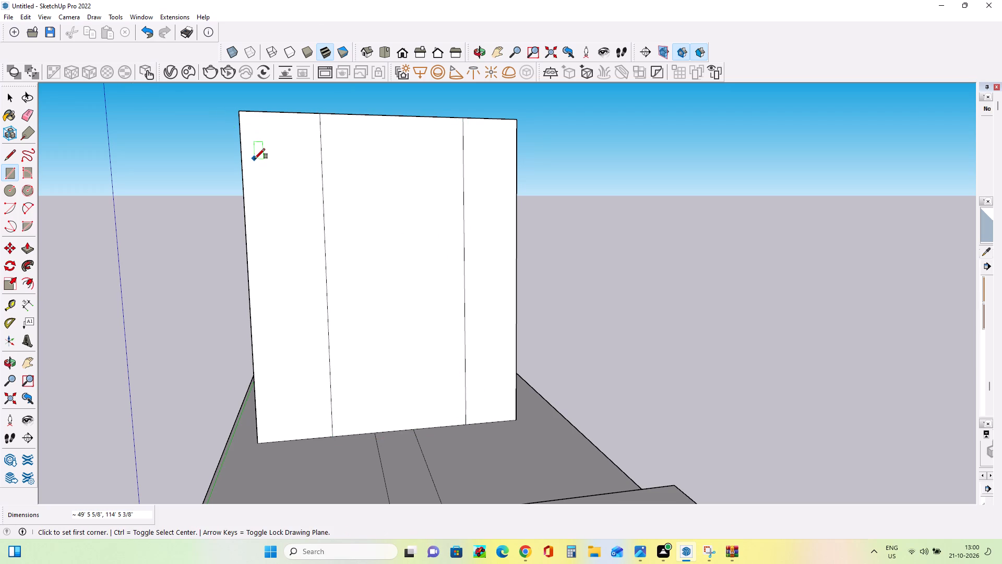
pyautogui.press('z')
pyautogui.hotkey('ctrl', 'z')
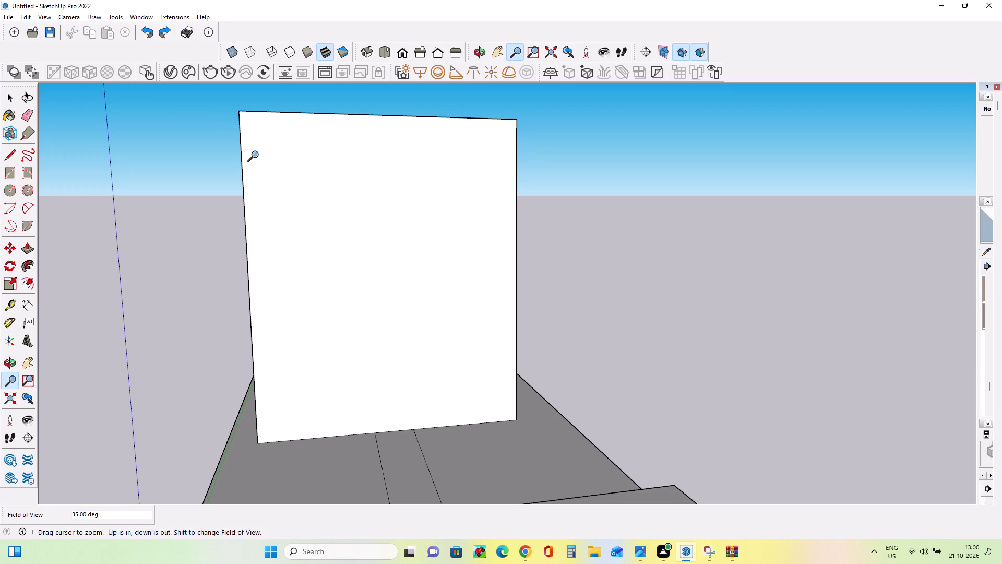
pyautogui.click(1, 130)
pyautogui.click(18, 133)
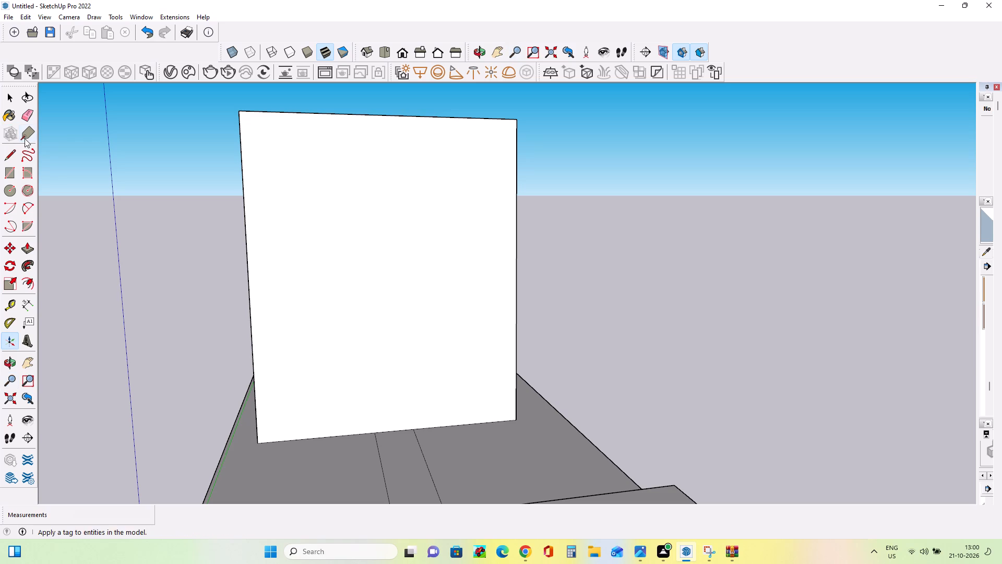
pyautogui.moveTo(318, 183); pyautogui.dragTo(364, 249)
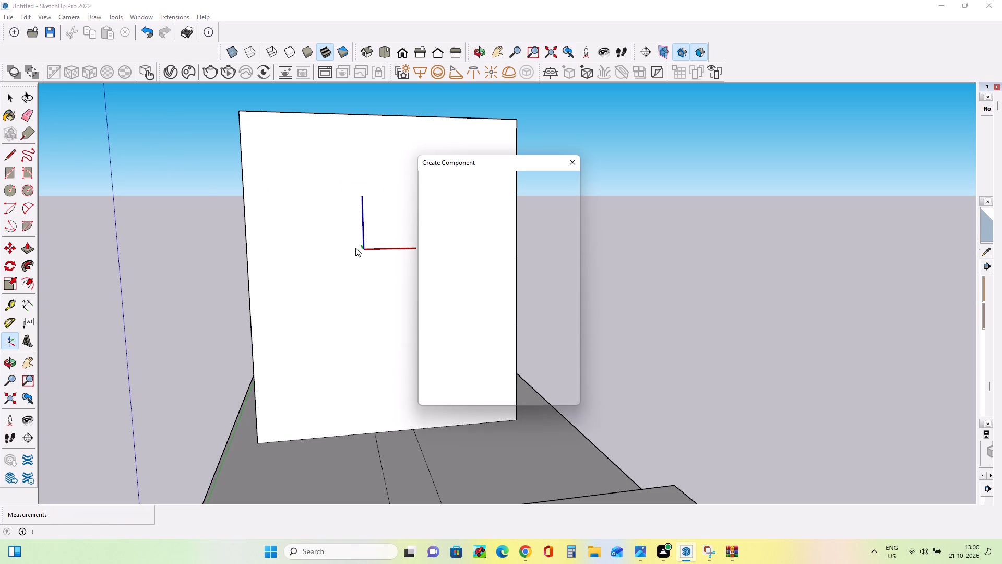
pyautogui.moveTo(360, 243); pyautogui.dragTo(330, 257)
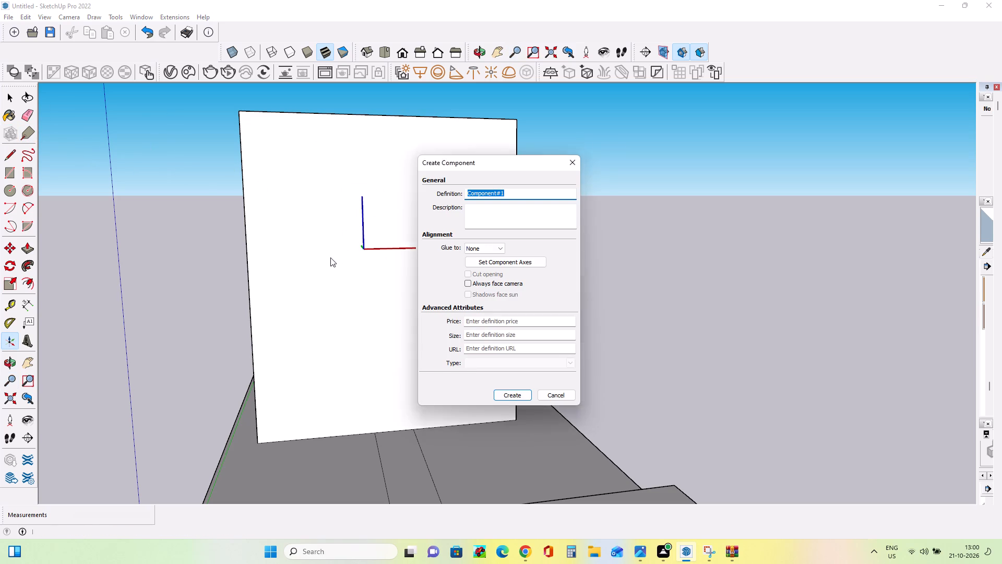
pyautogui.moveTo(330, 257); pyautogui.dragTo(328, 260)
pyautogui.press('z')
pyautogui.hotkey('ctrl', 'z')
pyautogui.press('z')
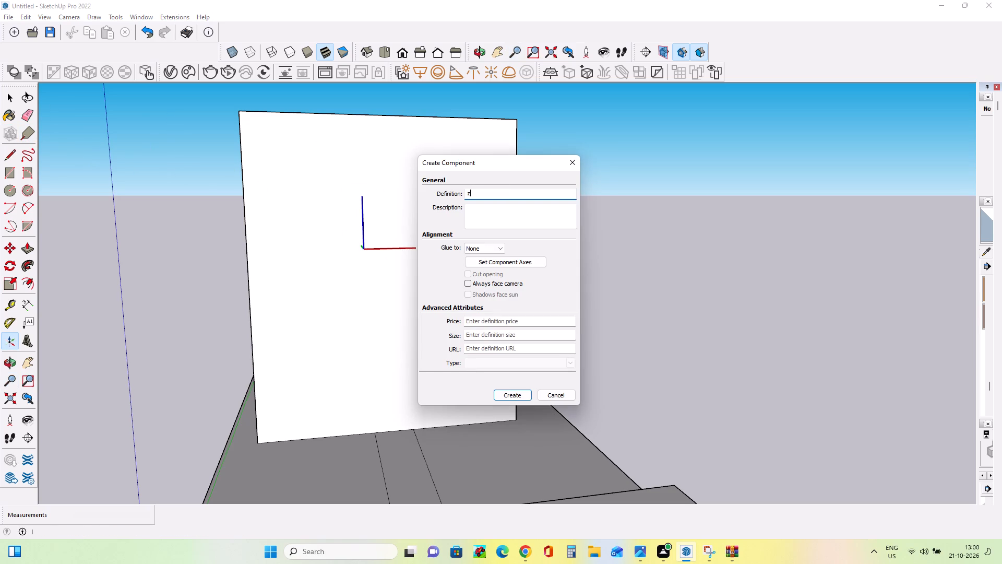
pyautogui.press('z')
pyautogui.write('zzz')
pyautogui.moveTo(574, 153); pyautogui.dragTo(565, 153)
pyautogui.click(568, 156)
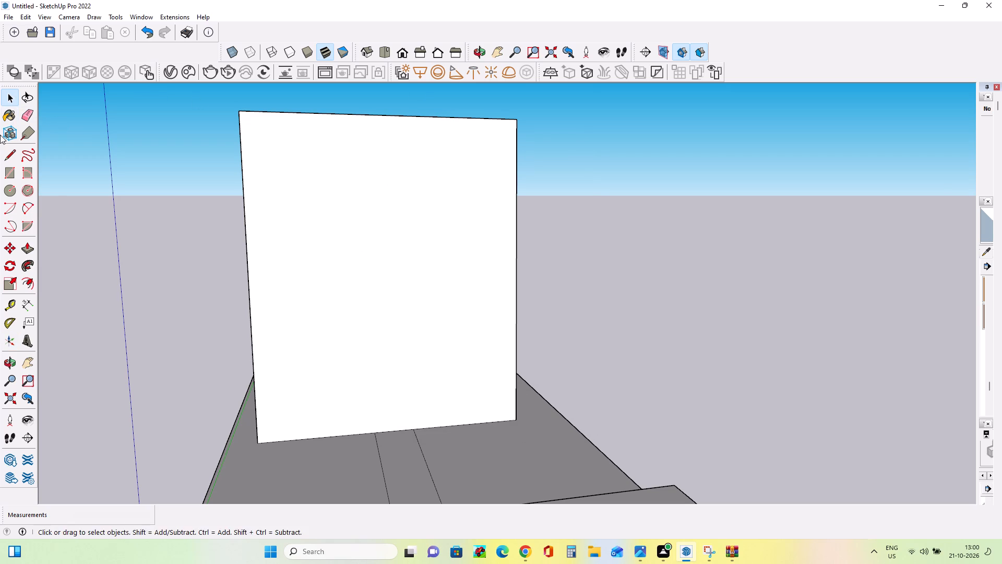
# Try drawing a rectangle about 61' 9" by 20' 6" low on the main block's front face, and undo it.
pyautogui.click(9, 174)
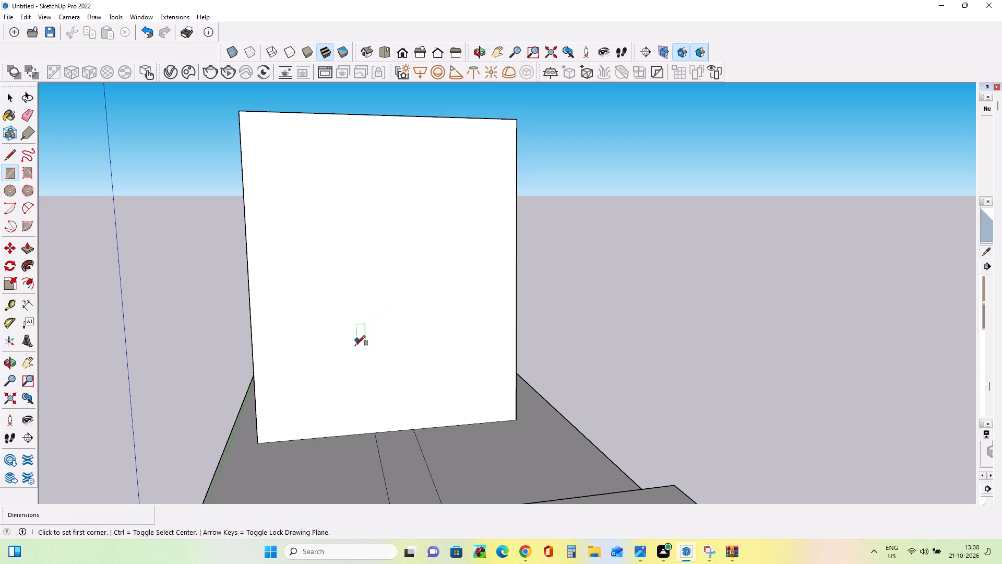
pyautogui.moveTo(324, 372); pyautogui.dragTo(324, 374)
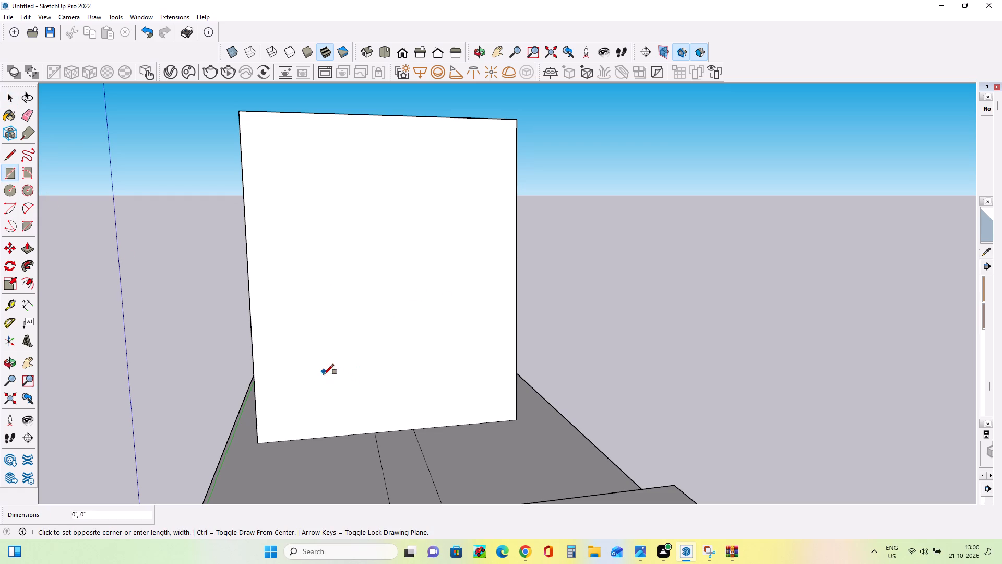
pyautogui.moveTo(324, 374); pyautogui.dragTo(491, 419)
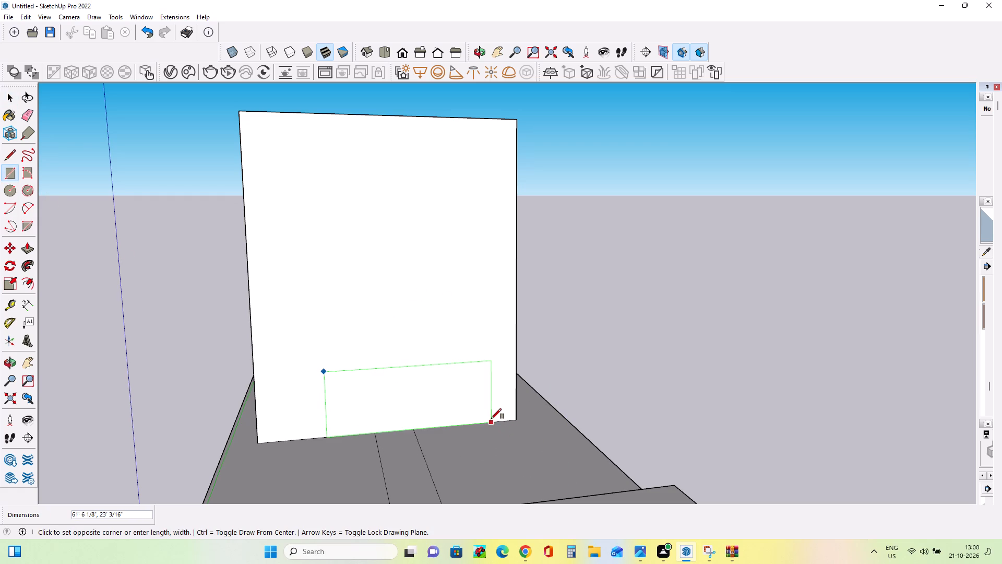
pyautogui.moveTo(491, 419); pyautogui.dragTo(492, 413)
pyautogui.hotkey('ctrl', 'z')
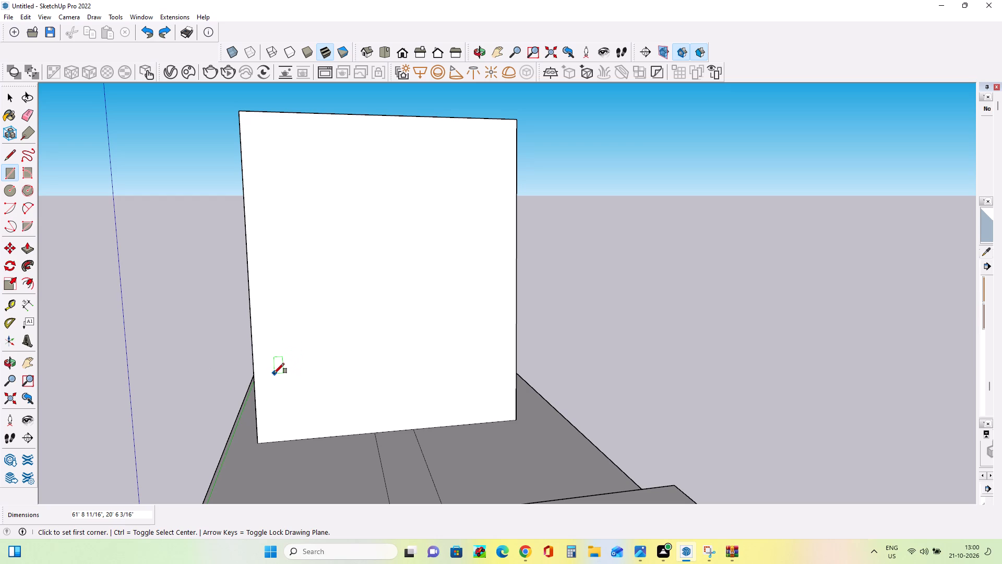
# Draw a rectangle about 81' 5" wide by 25' high along the bottom edge of the main block's front face.
pyautogui.moveTo(274, 373); pyautogui.dragTo(461, 422)
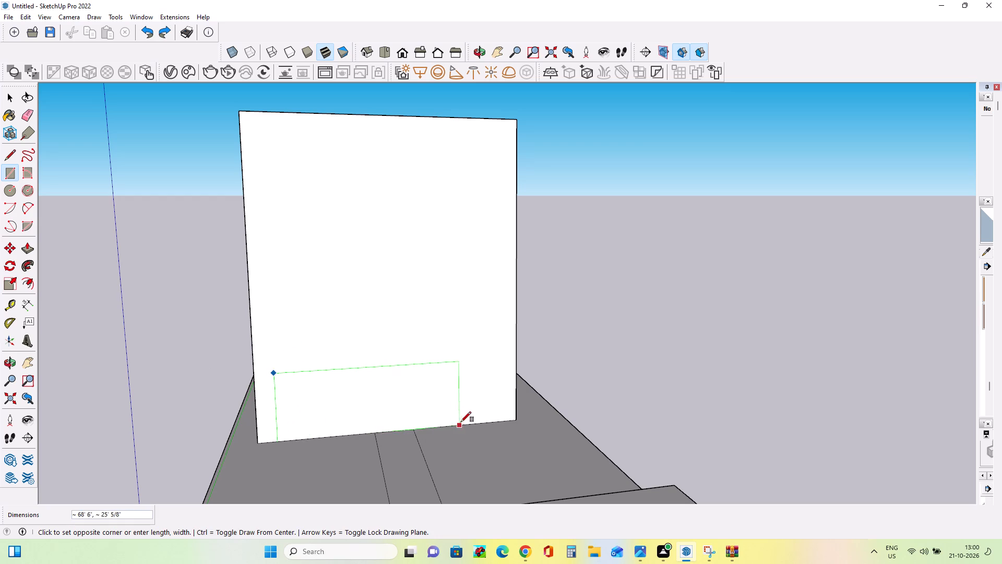
pyautogui.moveTo(461, 422); pyautogui.dragTo(502, 417)
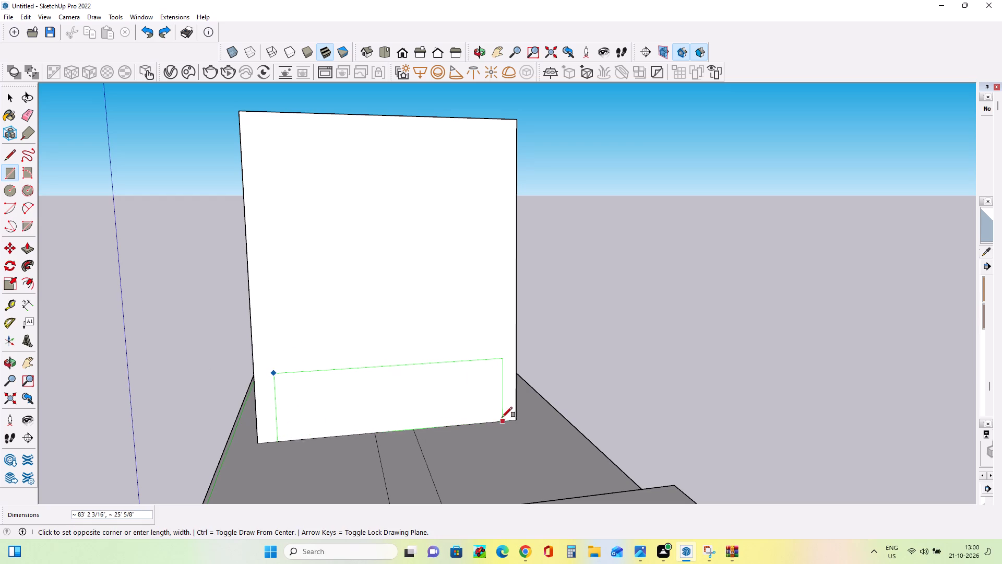
pyautogui.moveTo(502, 417); pyautogui.dragTo(495, 420)
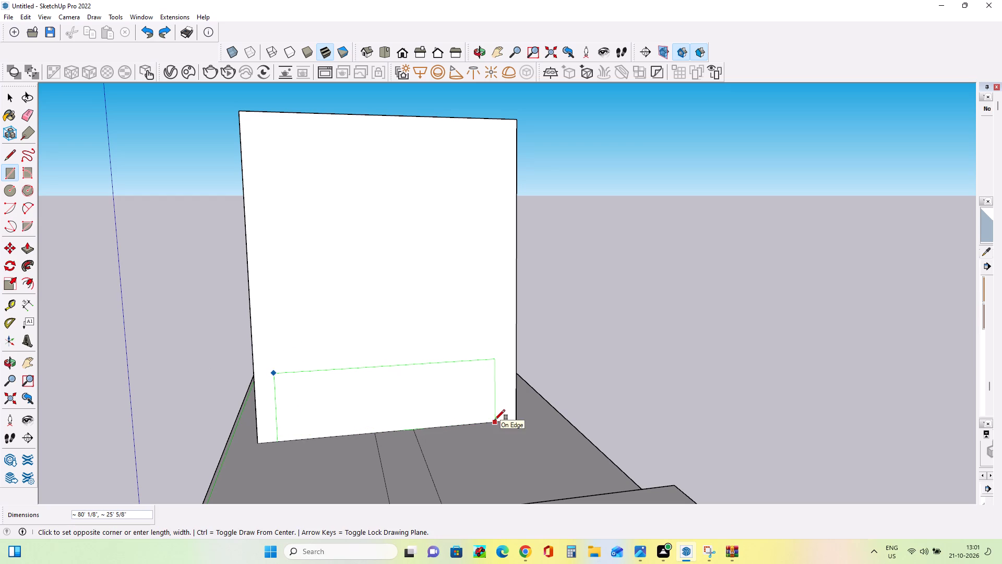
pyautogui.moveTo(495, 420); pyautogui.dragTo(498, 421)
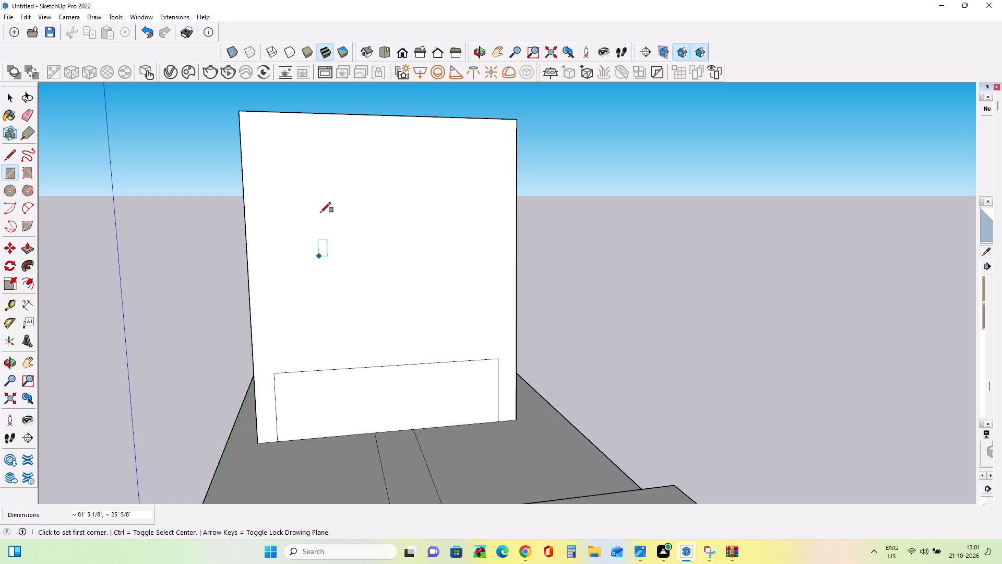
# Draw a large rectangle about 90' 2" wide by 76' 3" high on the front face above the lower rectangle.
pyautogui.moveTo(248, 126); pyautogui.dragTo(296, 195)
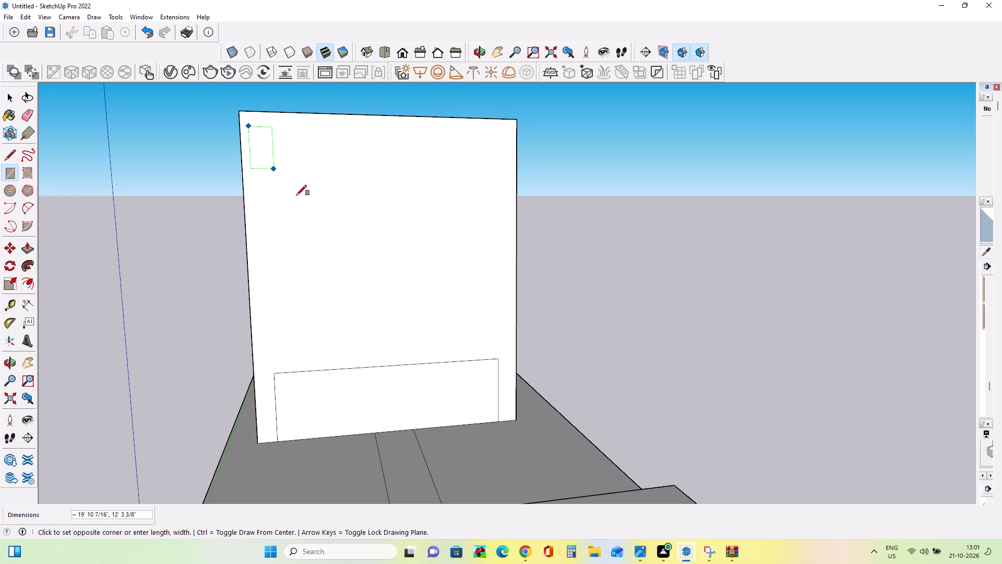
pyautogui.moveTo(296, 195); pyautogui.dragTo(506, 337)
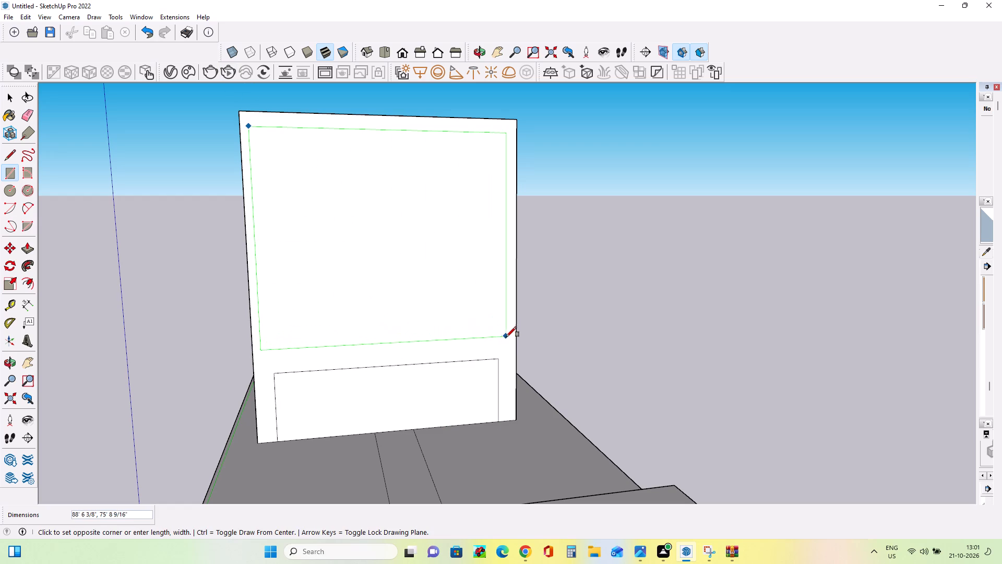
pyautogui.moveTo(506, 337); pyautogui.dragTo(510, 337)
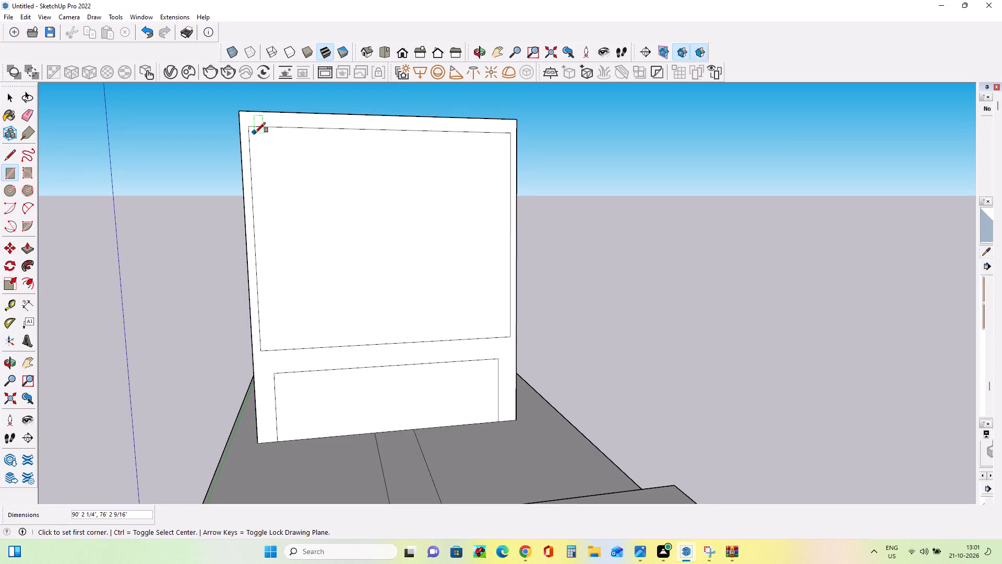
# Draw two nested rectangles inside the large upper rectangle, about 83' 6" by 67' 1" and about 78' 10" by 59' 5".
pyautogui.moveTo(260, 137); pyautogui.dragTo(487, 302)
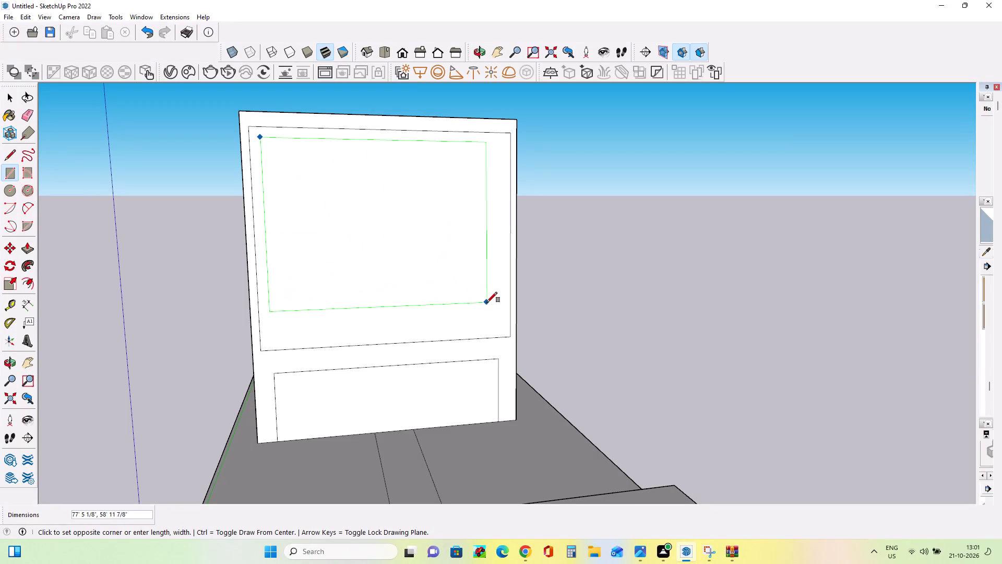
pyautogui.moveTo(487, 302); pyautogui.dragTo(503, 323)
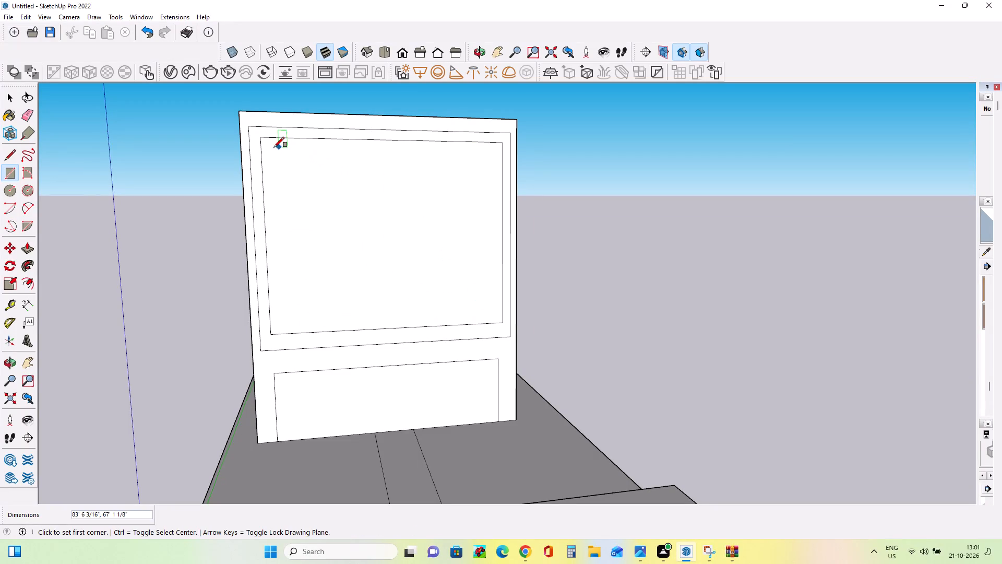
pyautogui.moveTo(267, 146); pyautogui.dragTo(450, 272)
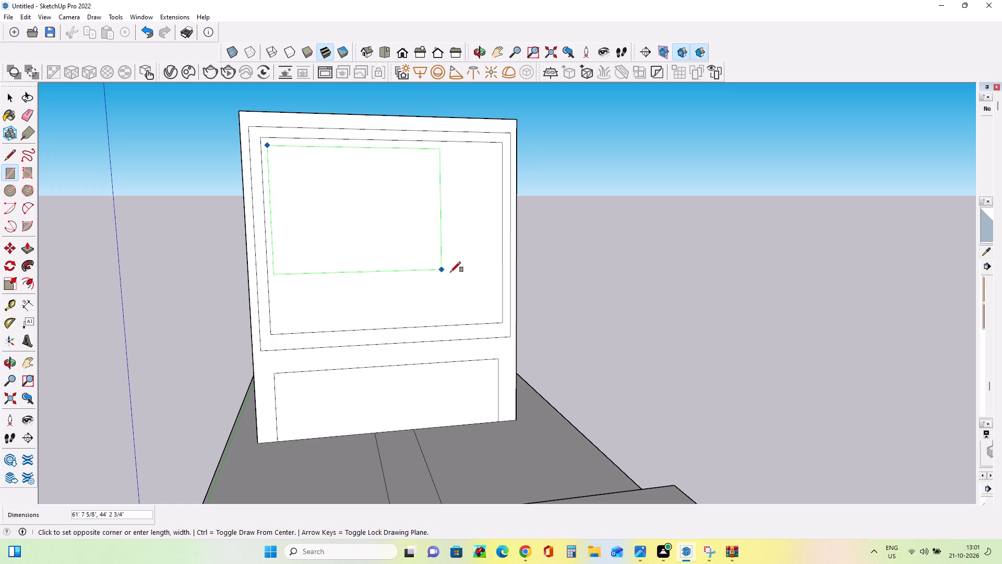
pyautogui.moveTo(450, 272); pyautogui.dragTo(503, 307)
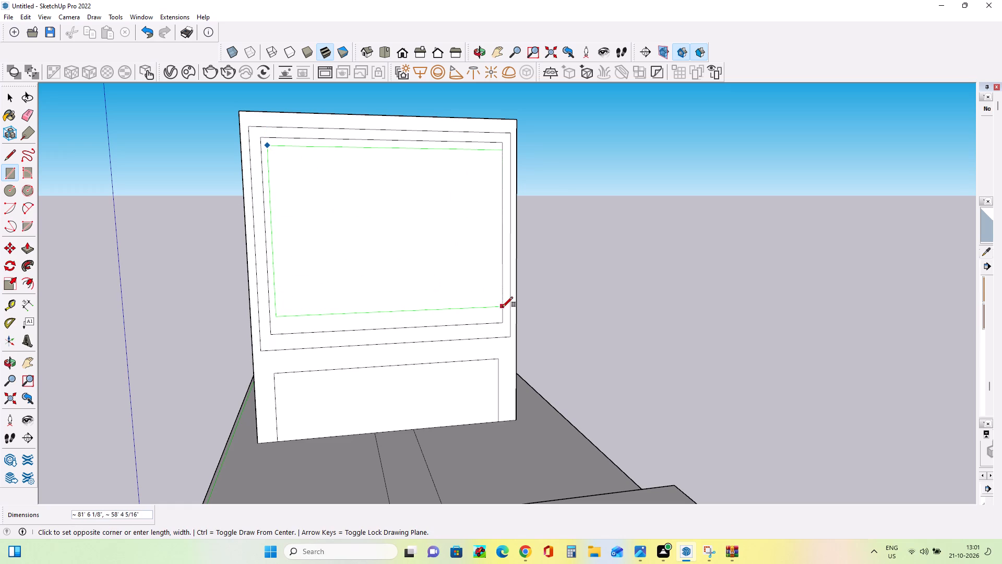
pyautogui.moveTo(503, 307); pyautogui.dragTo(497, 312)
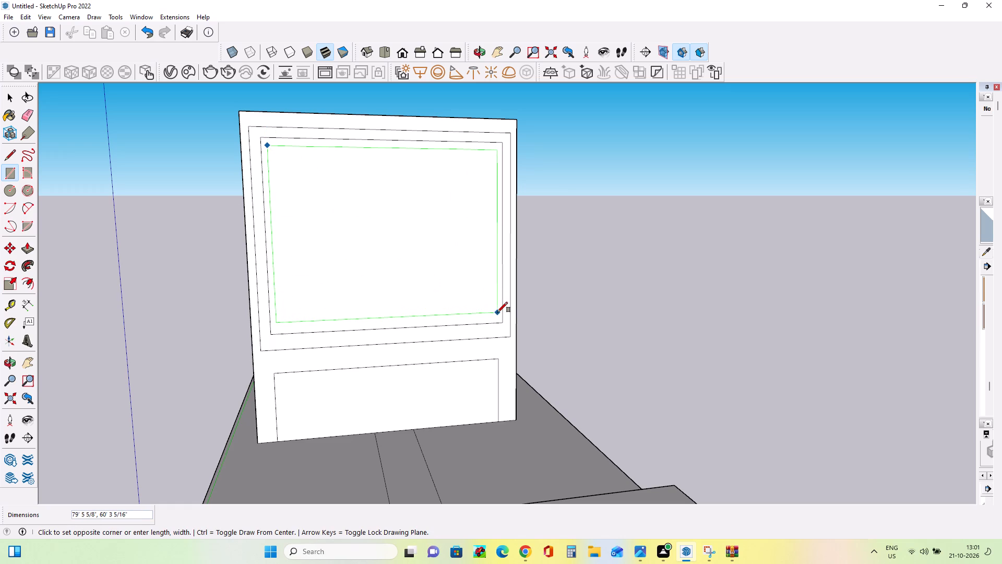
pyautogui.moveTo(497, 312); pyautogui.dragTo(496, 310)
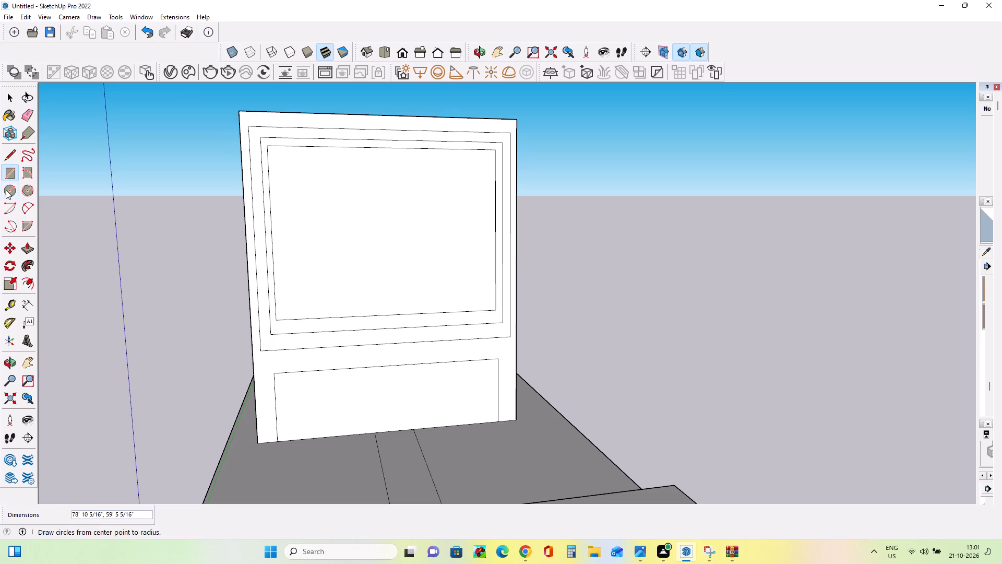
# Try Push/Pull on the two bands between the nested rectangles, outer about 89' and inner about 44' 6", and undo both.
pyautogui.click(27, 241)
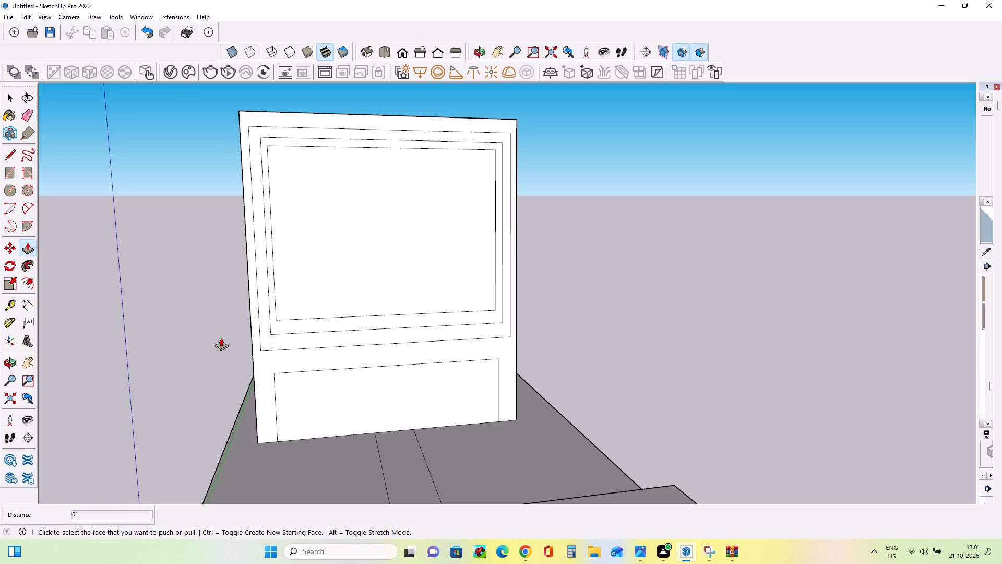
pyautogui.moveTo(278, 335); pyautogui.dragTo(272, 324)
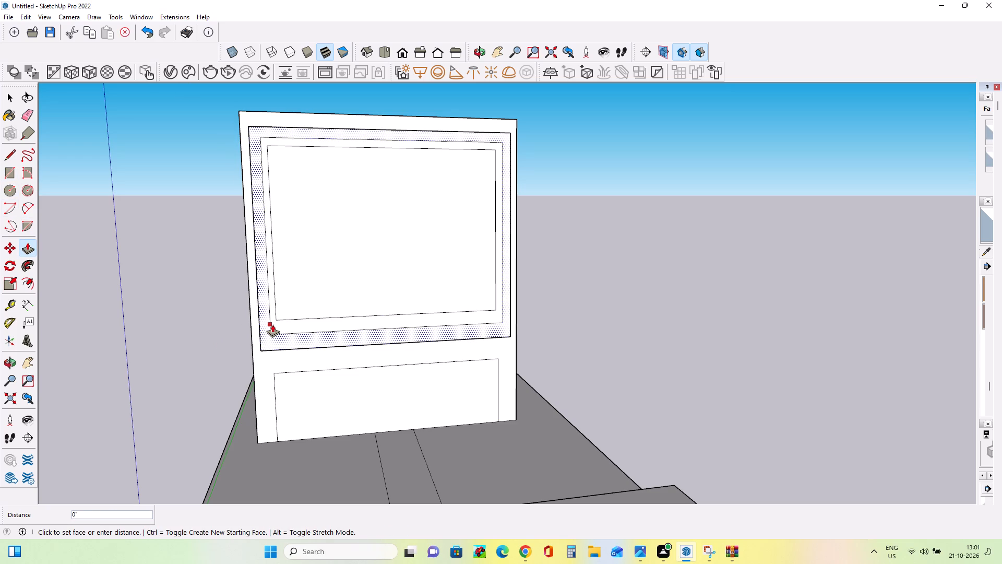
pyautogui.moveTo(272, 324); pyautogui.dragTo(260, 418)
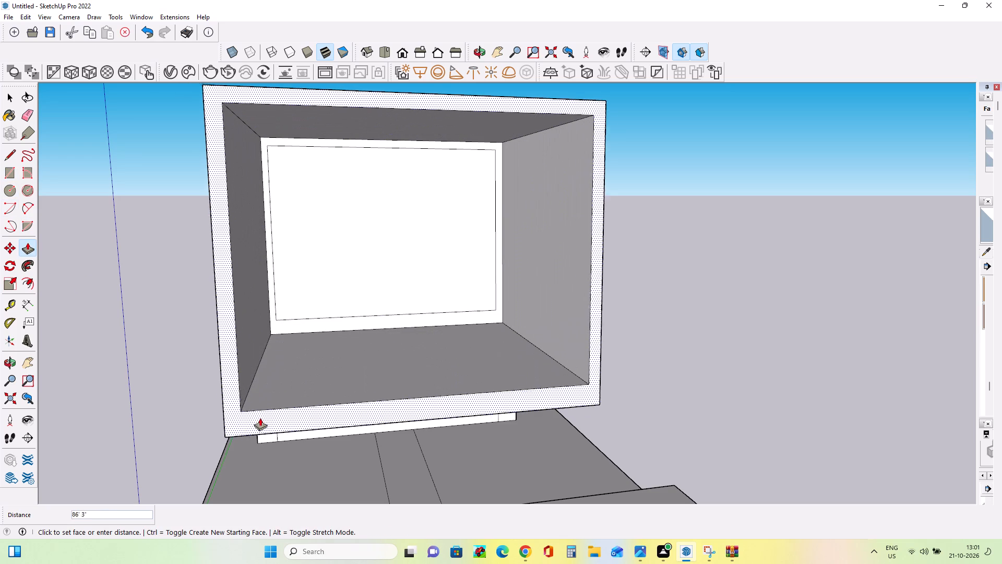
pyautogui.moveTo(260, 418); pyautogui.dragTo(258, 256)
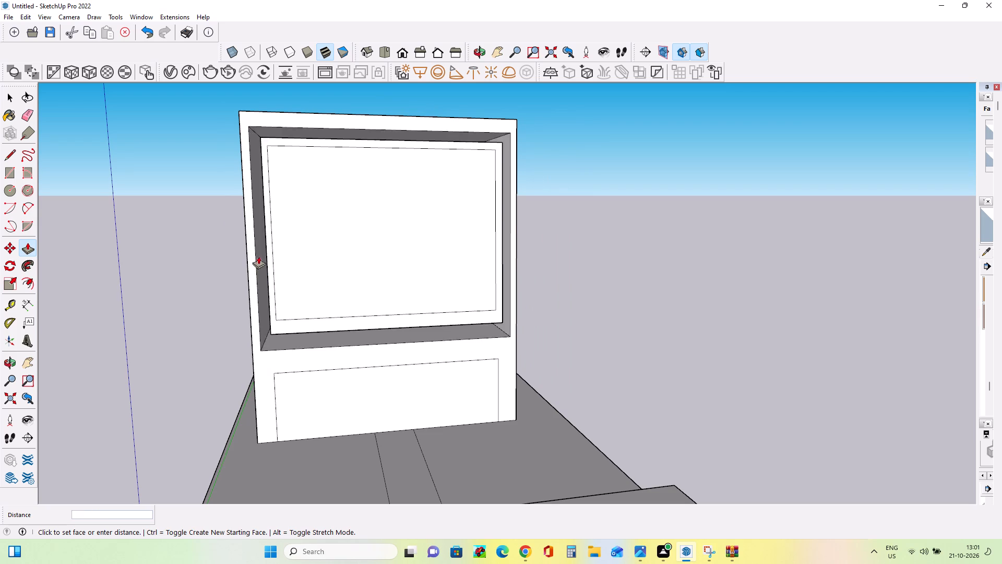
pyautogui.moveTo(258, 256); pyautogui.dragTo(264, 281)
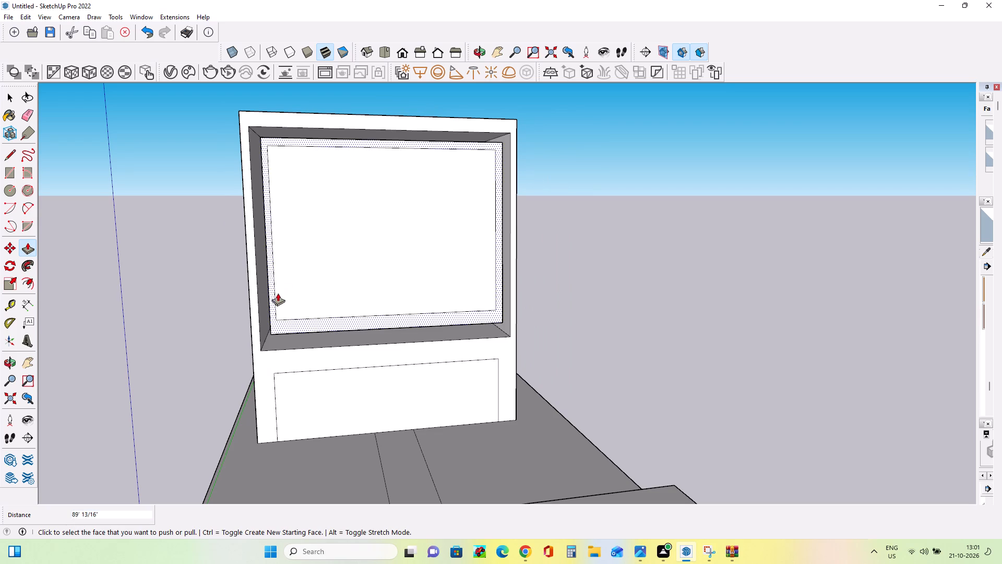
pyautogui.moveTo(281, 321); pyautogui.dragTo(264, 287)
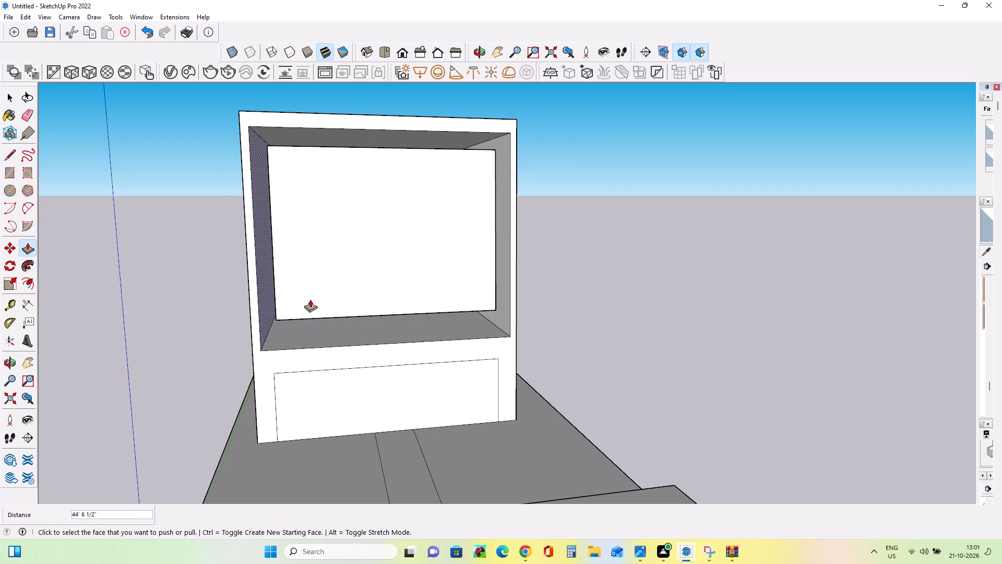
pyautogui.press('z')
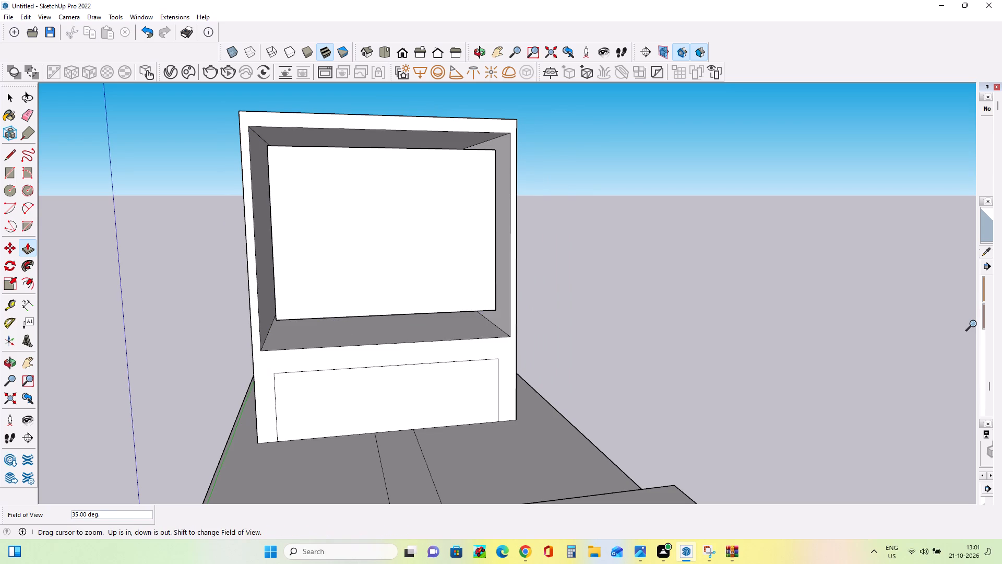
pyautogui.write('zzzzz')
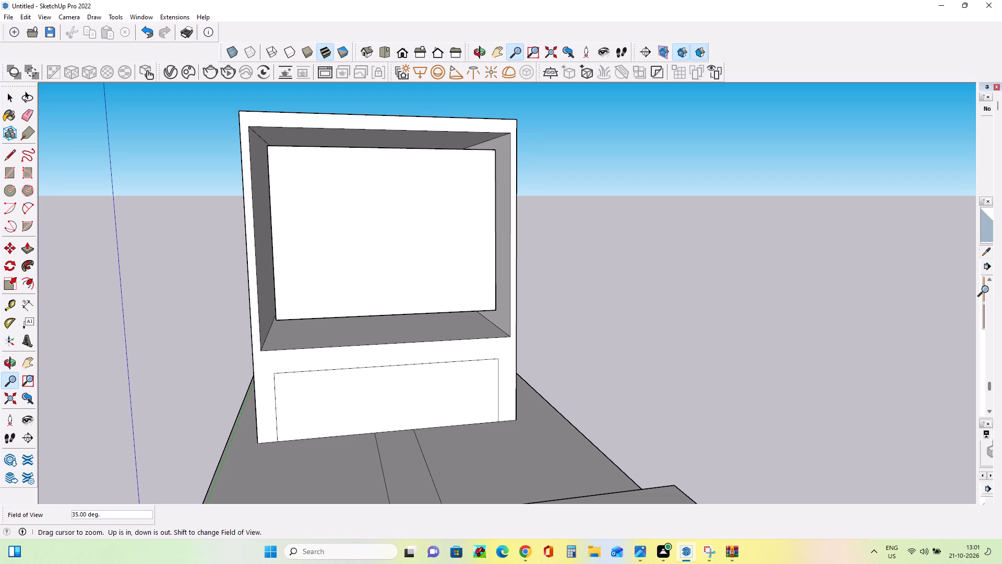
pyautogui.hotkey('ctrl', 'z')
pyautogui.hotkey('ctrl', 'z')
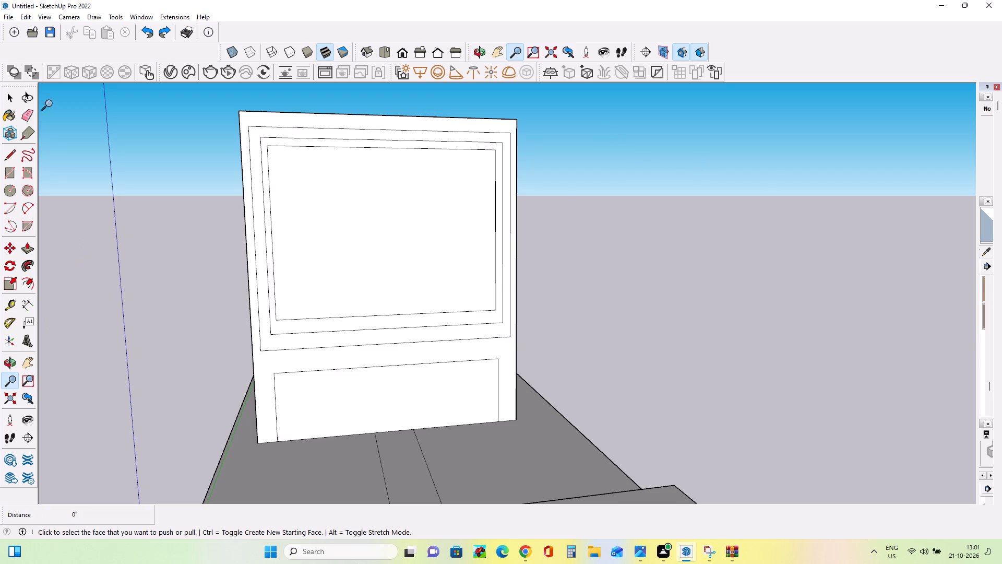
# Draw two adjoining full-height rectangles in the innermost rectangle, dividing it into three vertical panels with the middle one about 21' 2" wide.
pyautogui.moveTo(5, 169); pyautogui.dragTo(13, 169)
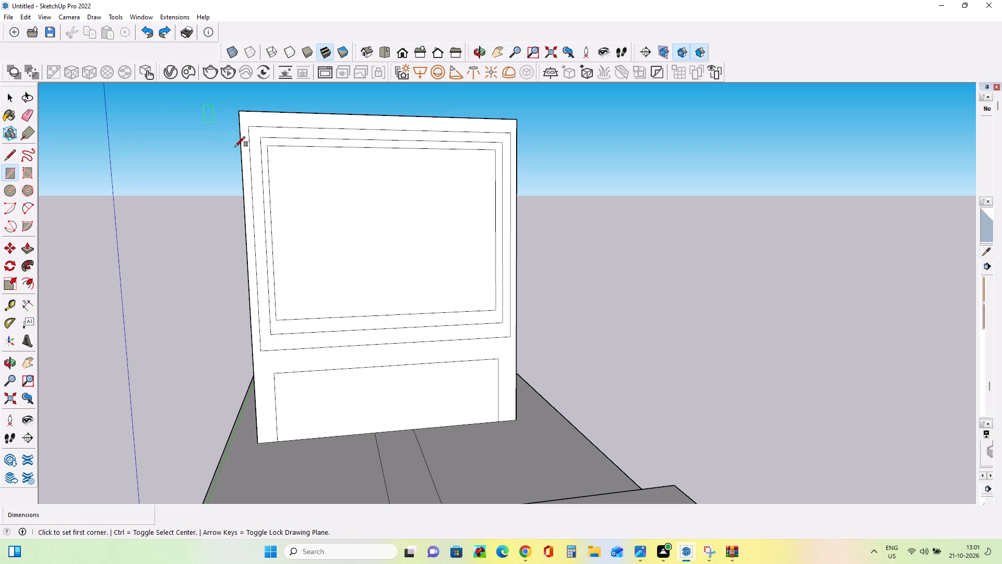
pyautogui.moveTo(271, 144); pyautogui.dragTo(366, 276)
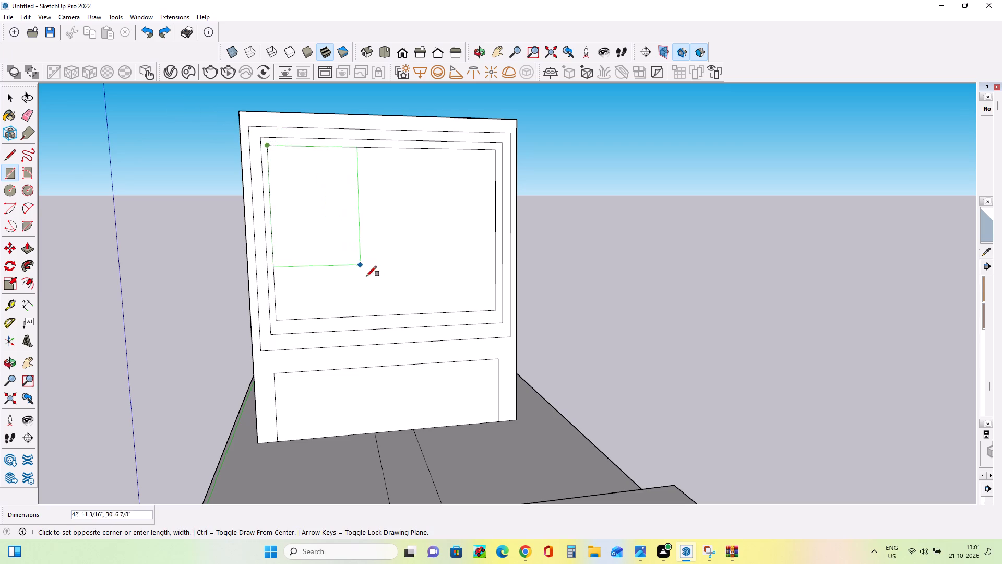
pyautogui.moveTo(366, 276); pyautogui.dragTo(363, 307)
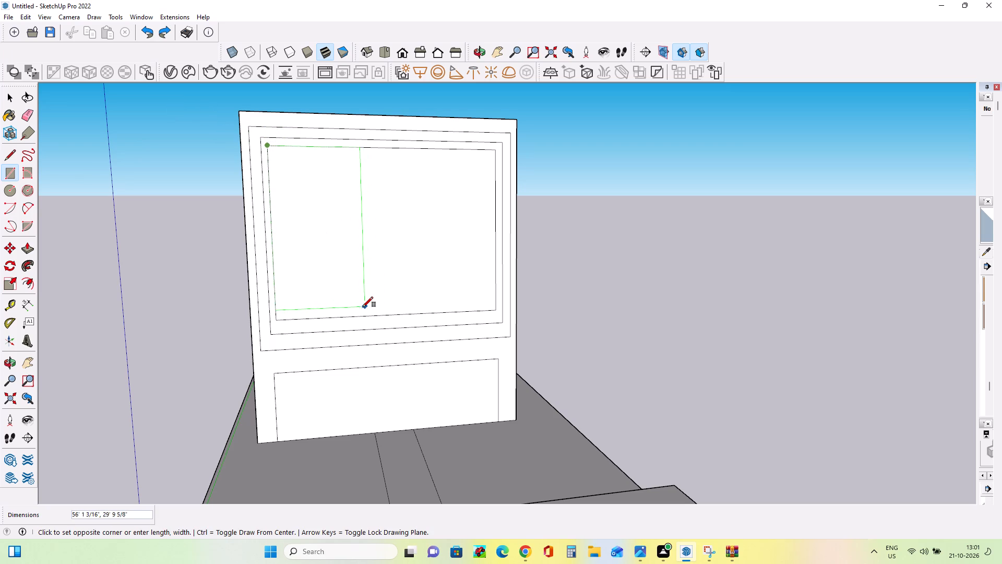
pyautogui.moveTo(363, 307); pyautogui.dragTo(357, 315)
pyautogui.moveTo(352, 148); pyautogui.dragTo(352, 164)
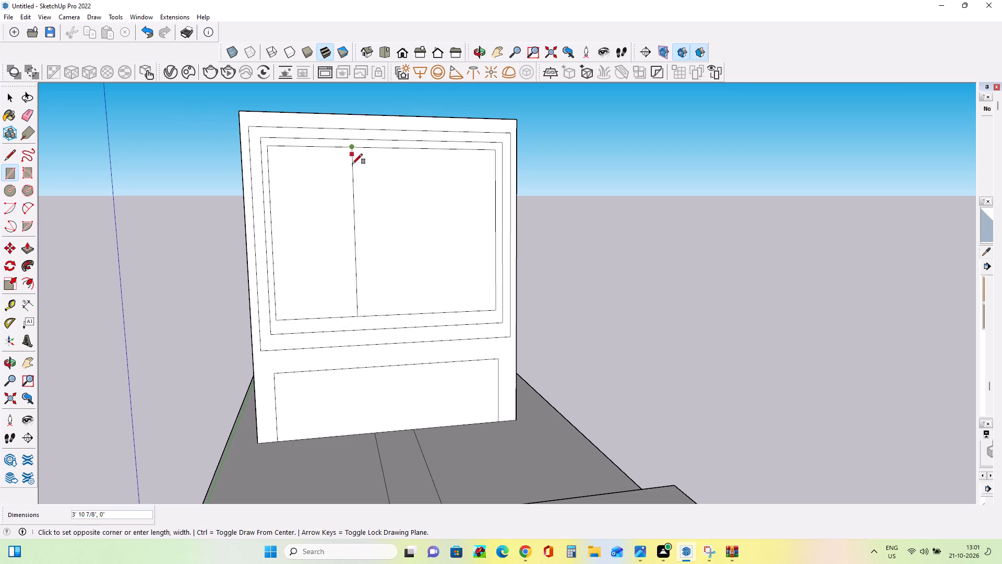
pyautogui.moveTo(352, 164); pyautogui.dragTo(453, 314)
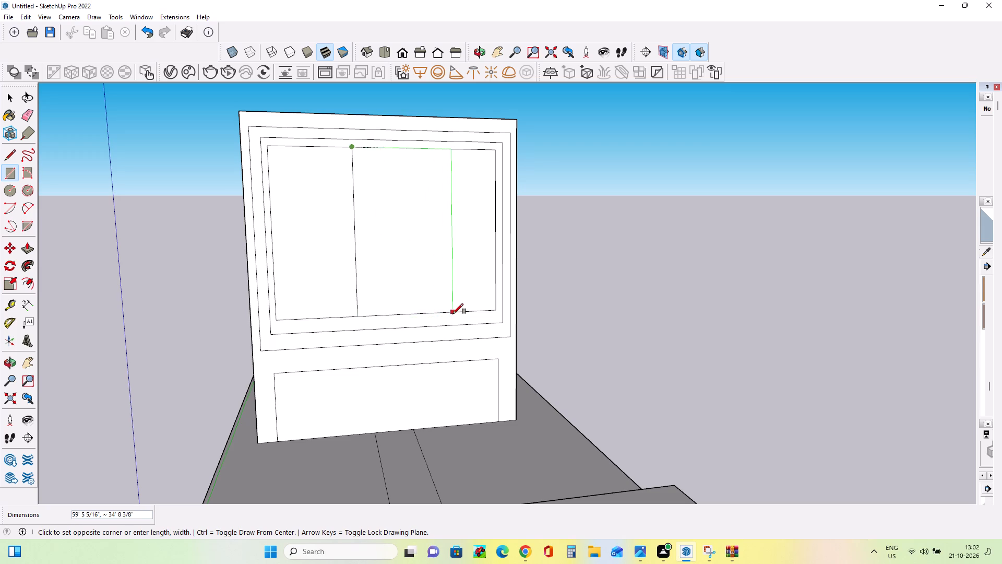
pyautogui.moveTo(453, 314); pyautogui.dragTo(415, 314)
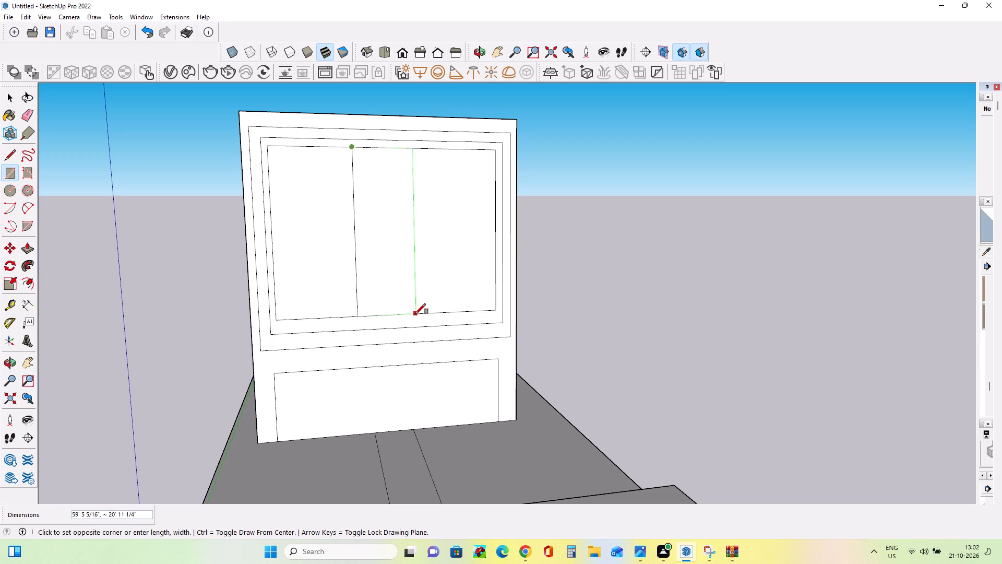
pyautogui.moveTo(415, 314); pyautogui.dragTo(416, 313)
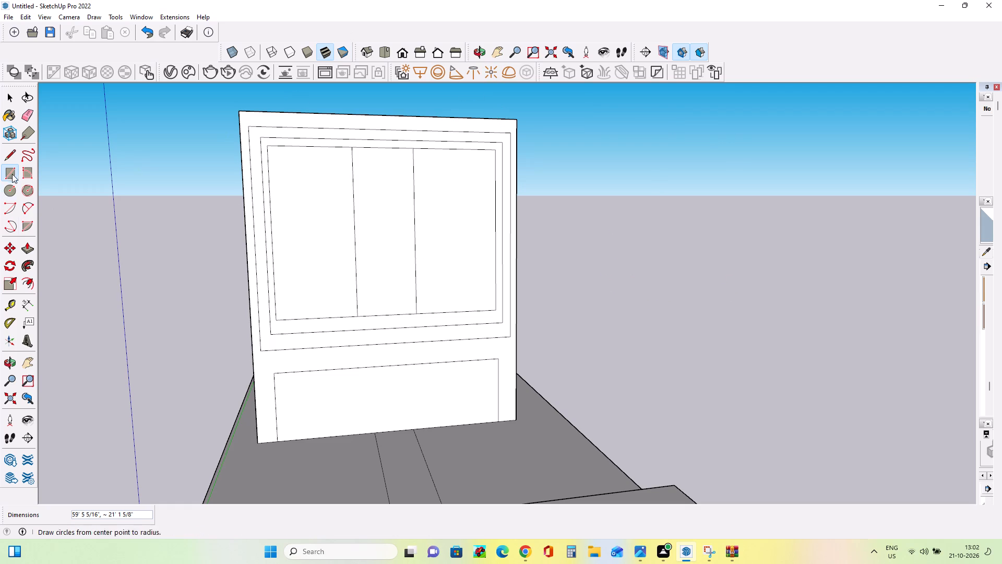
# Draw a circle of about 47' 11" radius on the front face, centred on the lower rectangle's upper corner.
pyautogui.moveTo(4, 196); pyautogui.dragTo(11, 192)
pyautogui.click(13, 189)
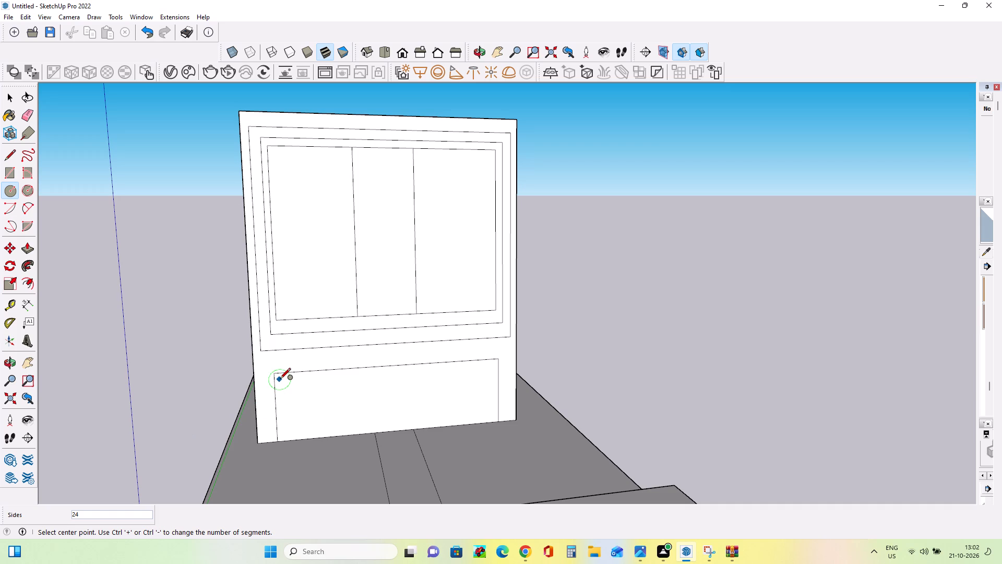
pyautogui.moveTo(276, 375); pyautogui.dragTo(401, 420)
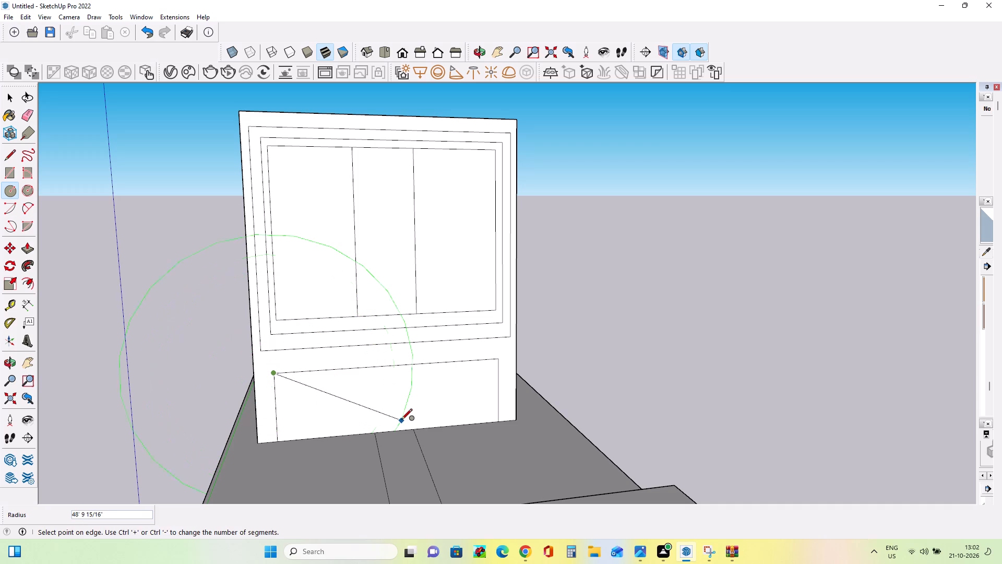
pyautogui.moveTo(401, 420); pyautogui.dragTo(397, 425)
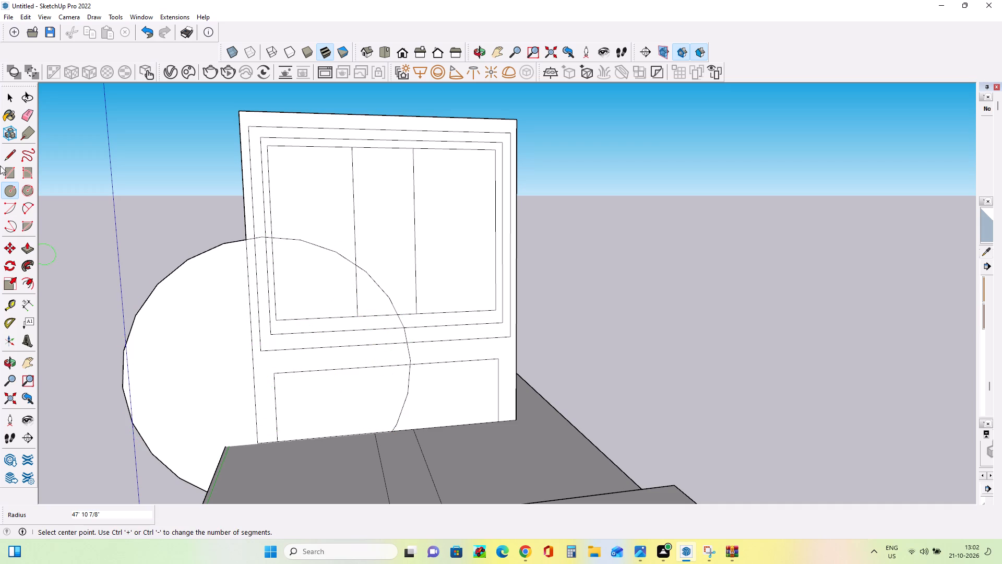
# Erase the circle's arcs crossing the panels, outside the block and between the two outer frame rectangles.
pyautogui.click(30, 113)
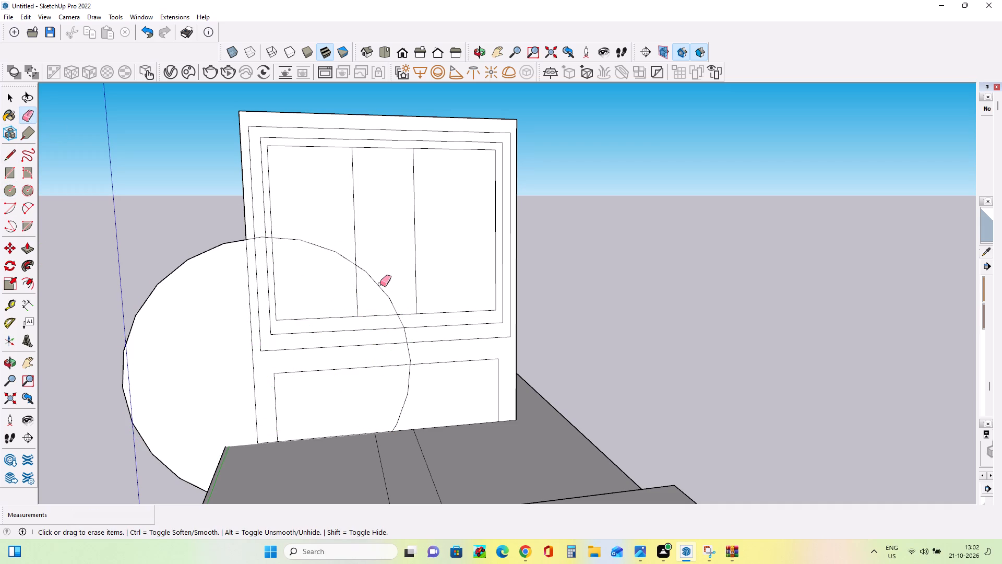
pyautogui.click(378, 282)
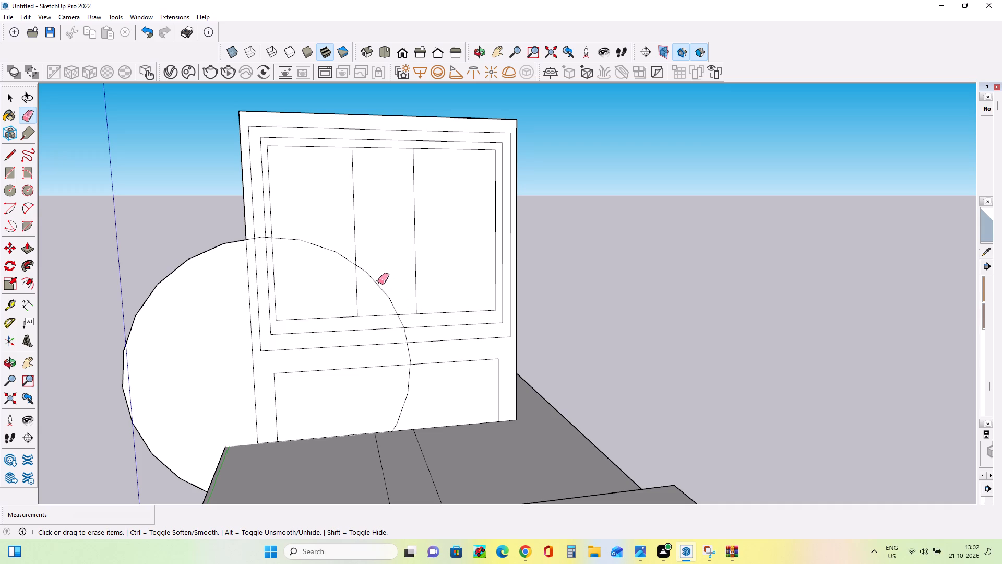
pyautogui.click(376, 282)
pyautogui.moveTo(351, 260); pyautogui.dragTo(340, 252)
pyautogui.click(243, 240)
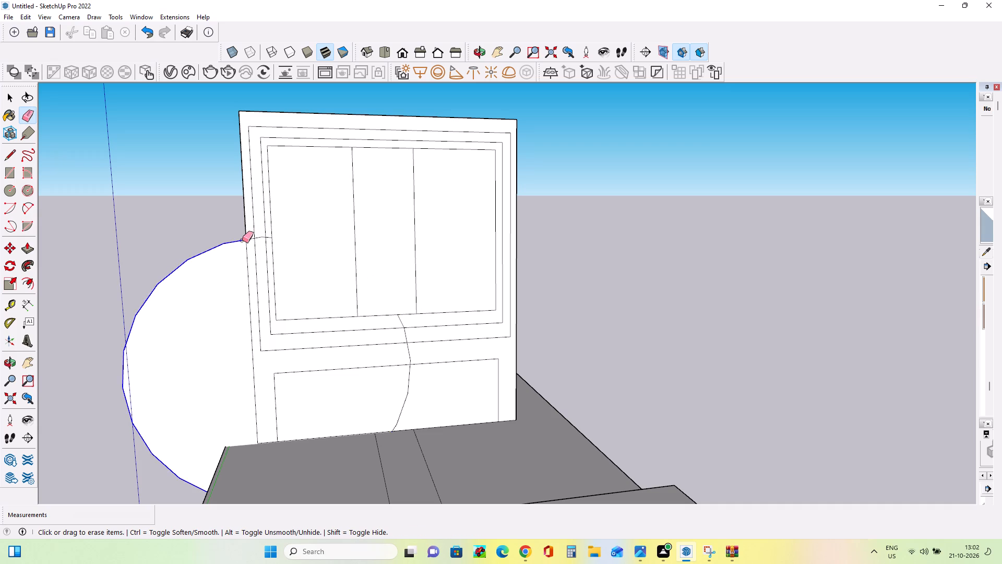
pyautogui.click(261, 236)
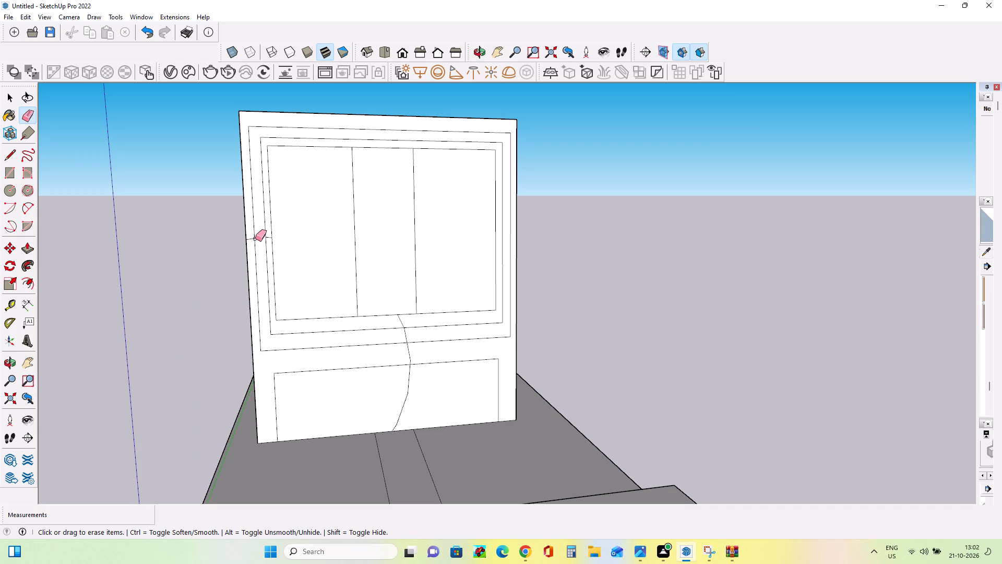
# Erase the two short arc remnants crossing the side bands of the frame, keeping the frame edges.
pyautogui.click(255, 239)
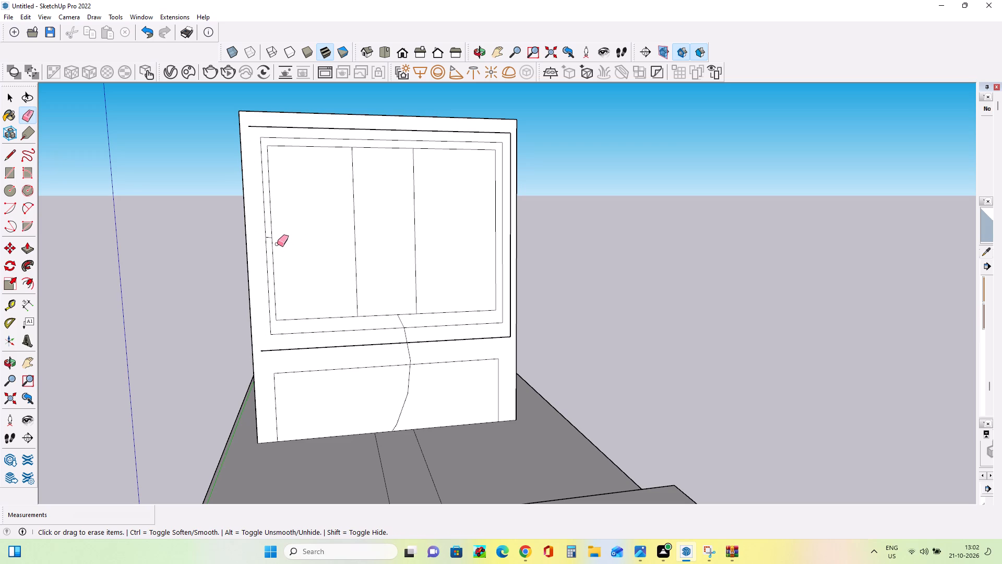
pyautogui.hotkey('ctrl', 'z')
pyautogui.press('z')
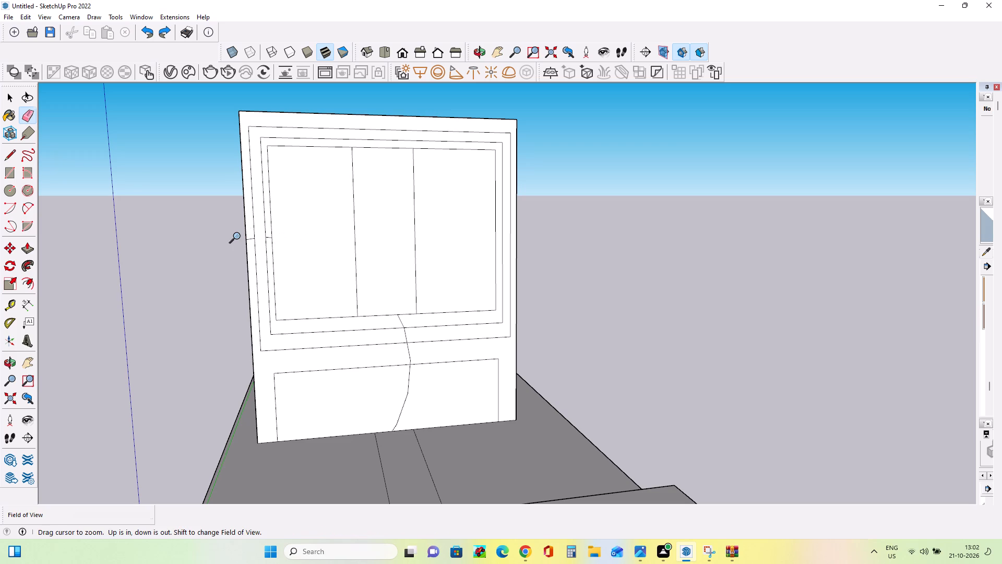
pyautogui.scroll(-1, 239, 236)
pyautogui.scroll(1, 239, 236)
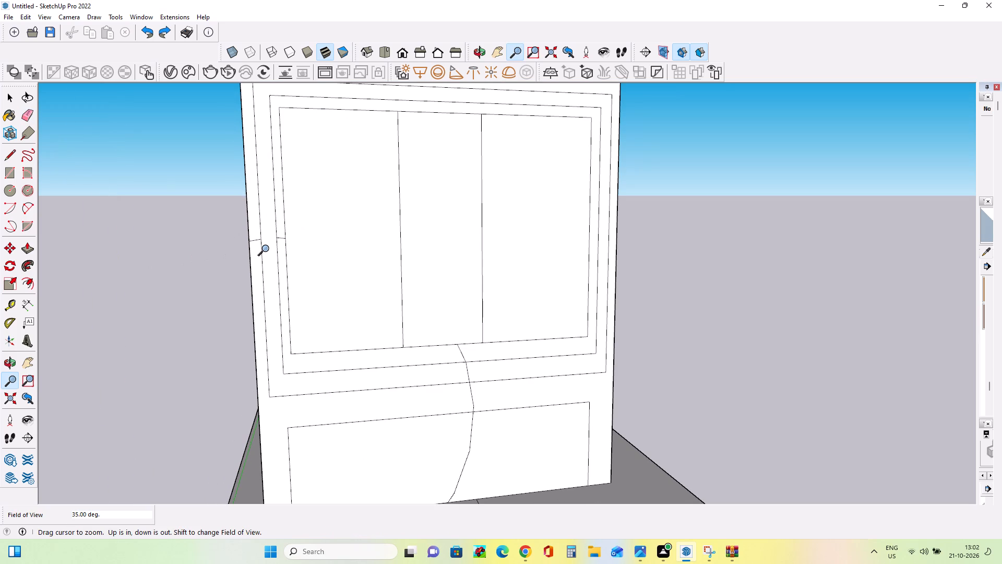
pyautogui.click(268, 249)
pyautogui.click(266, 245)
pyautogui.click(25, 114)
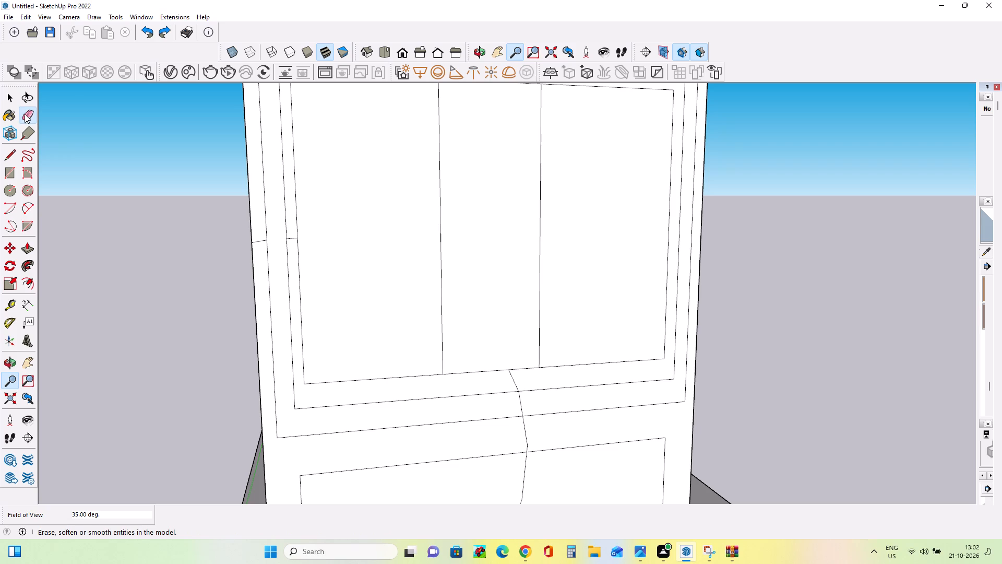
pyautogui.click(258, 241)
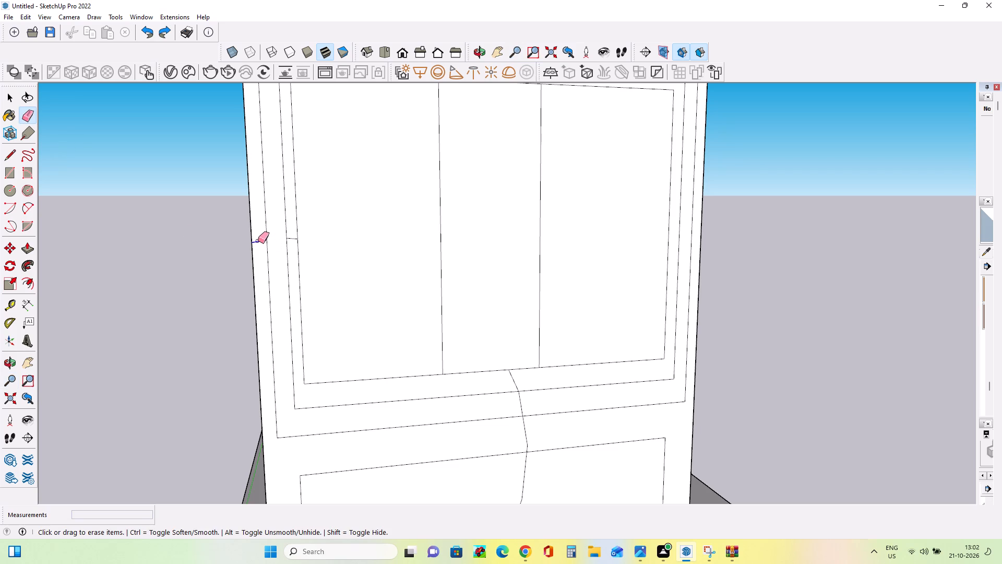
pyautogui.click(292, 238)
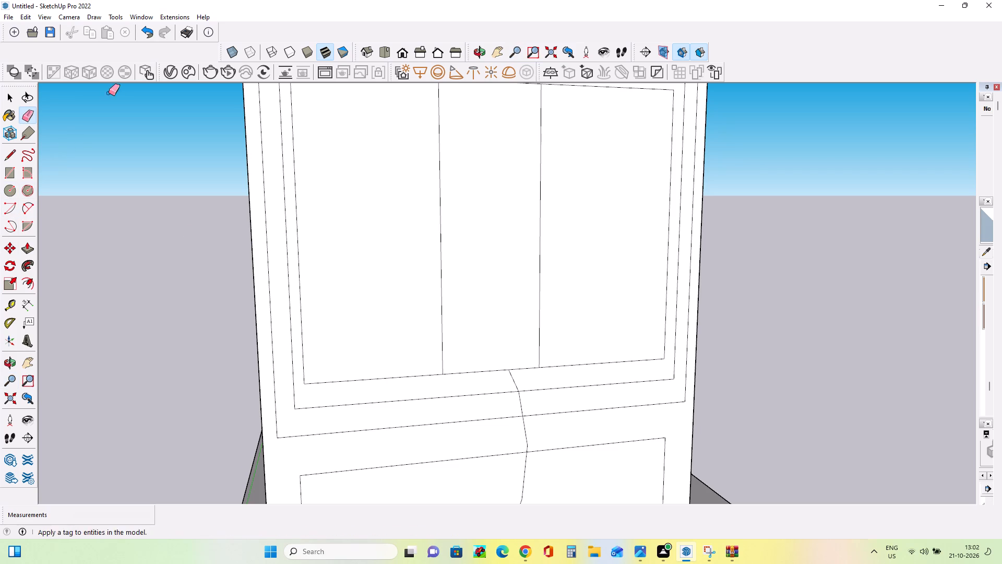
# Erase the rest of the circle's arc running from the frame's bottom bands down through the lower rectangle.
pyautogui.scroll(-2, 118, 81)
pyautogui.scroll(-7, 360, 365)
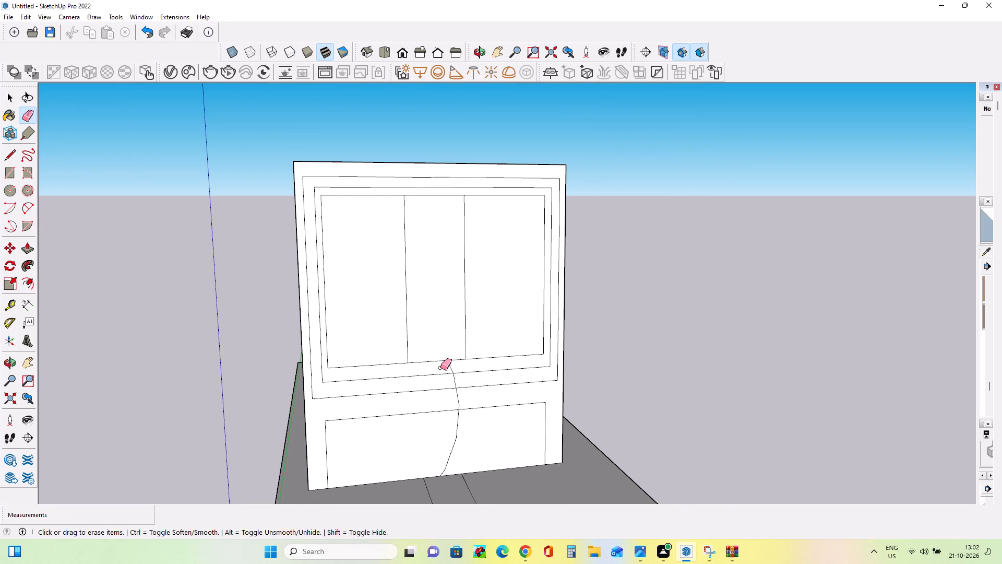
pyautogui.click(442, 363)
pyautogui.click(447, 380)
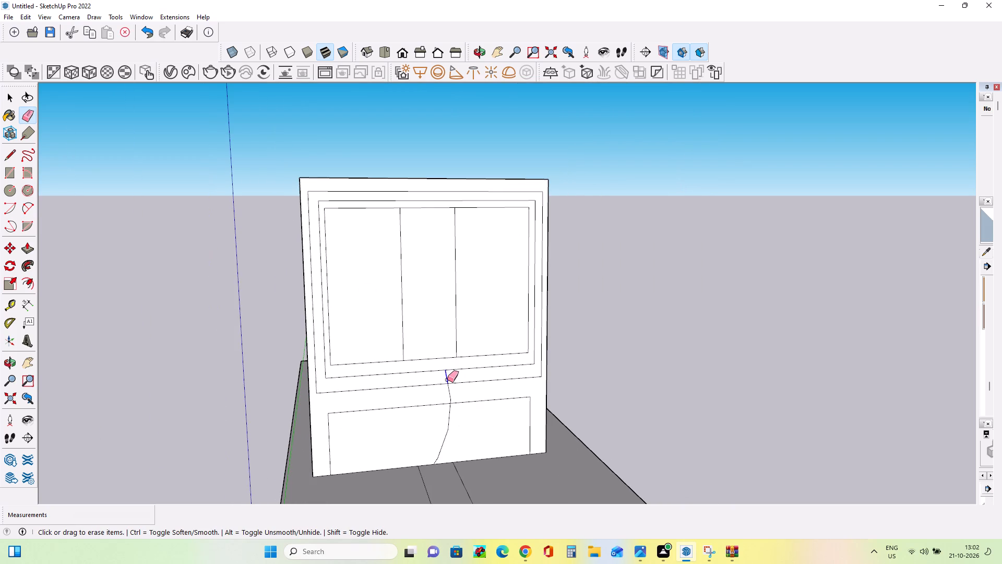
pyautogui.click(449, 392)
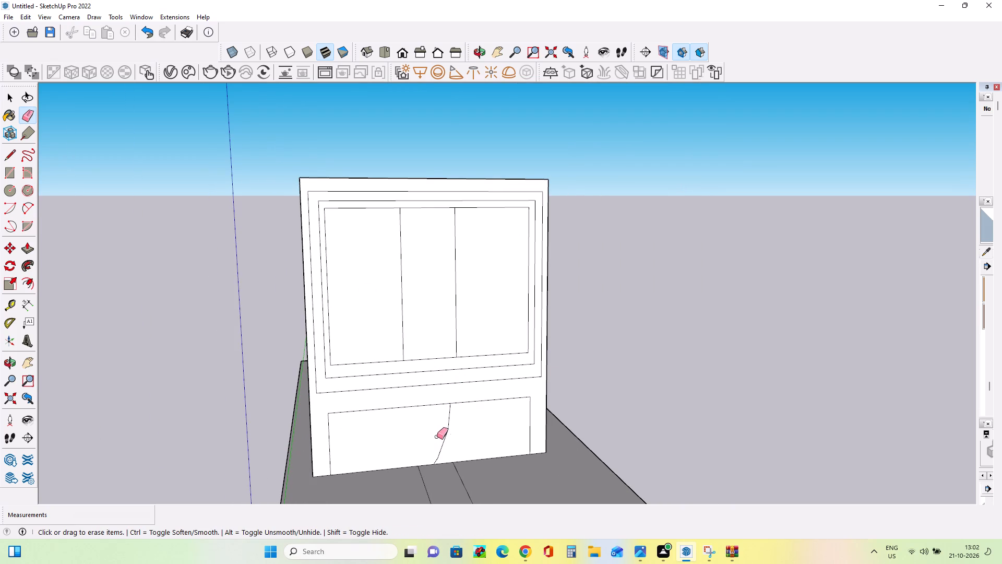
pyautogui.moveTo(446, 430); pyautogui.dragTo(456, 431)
# Draw a vertical rectangle about 94' 6" wide by 44' 6" high above the front face, starting from its top corner.
pyautogui.click(14, 177)
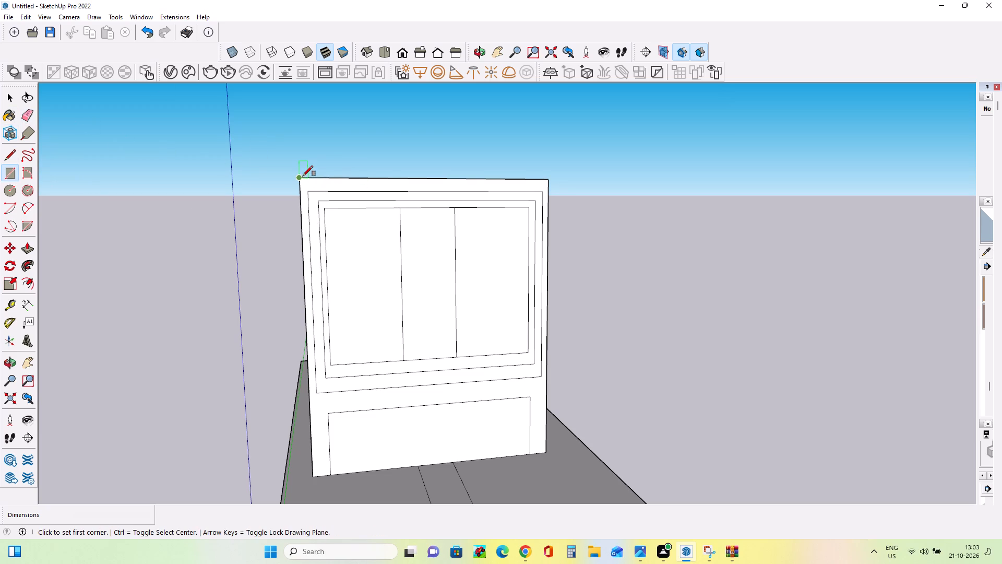
pyautogui.moveTo(303, 176); pyautogui.dragTo(579, 137)
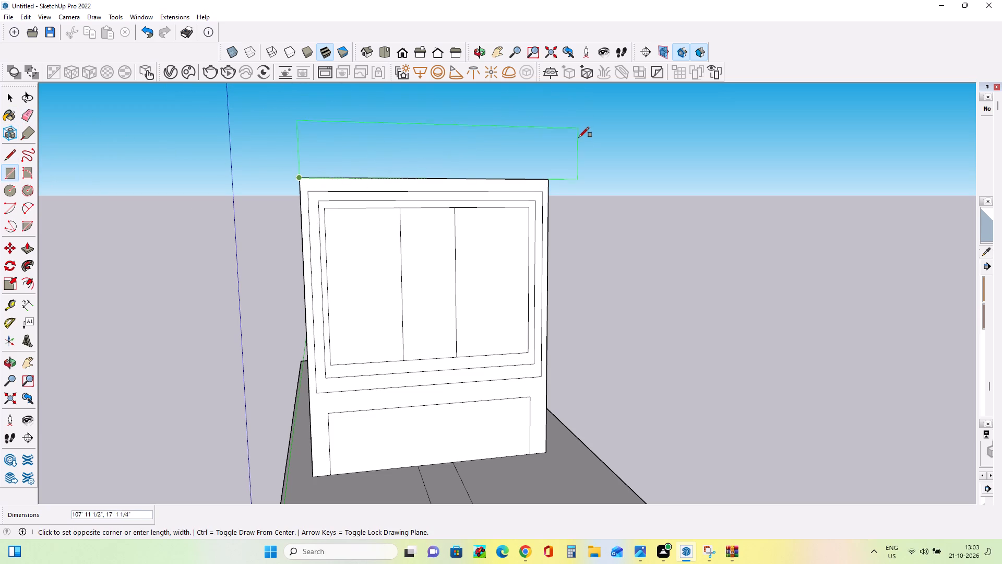
pyautogui.moveTo(579, 137); pyautogui.dragTo(545, 137)
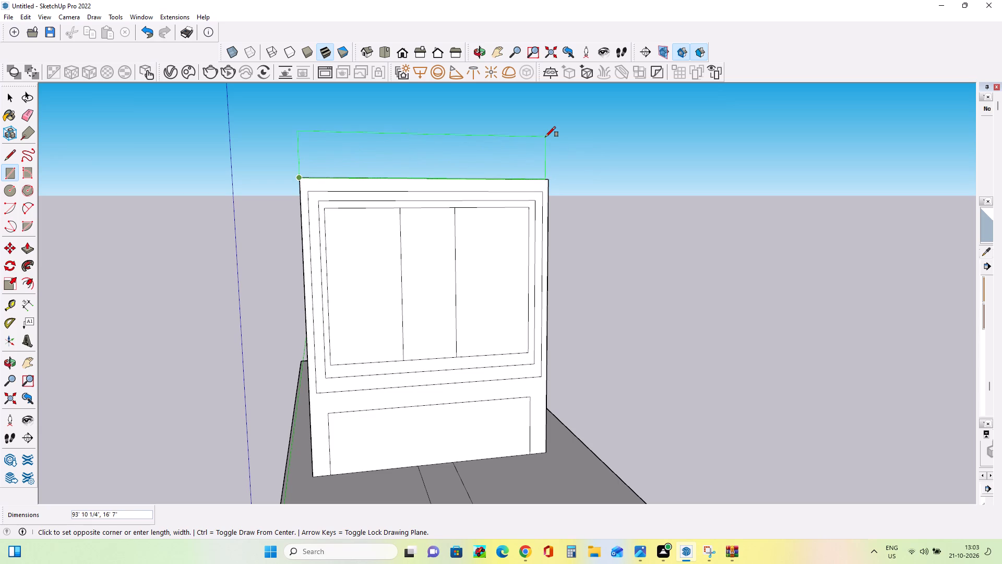
pyautogui.moveTo(545, 137); pyautogui.dragTo(552, 134)
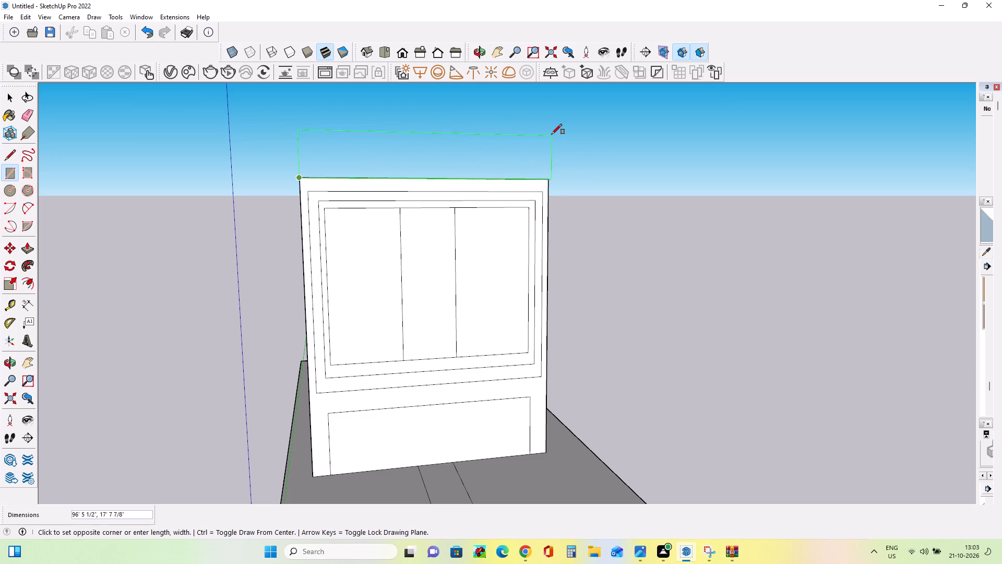
pyautogui.moveTo(552, 134); pyautogui.dragTo(556, 74)
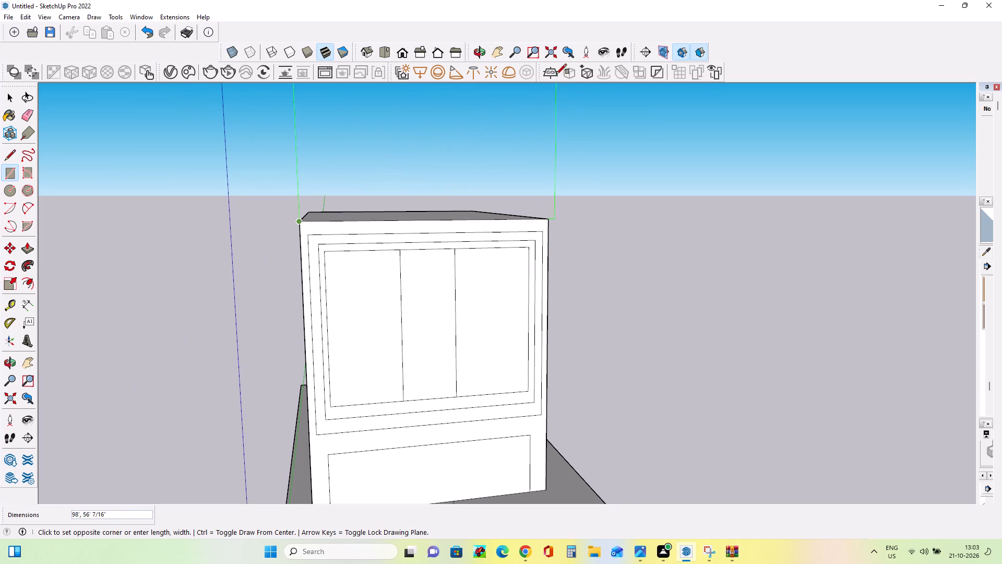
pyautogui.moveTo(556, 74); pyautogui.dragTo(553, 102)
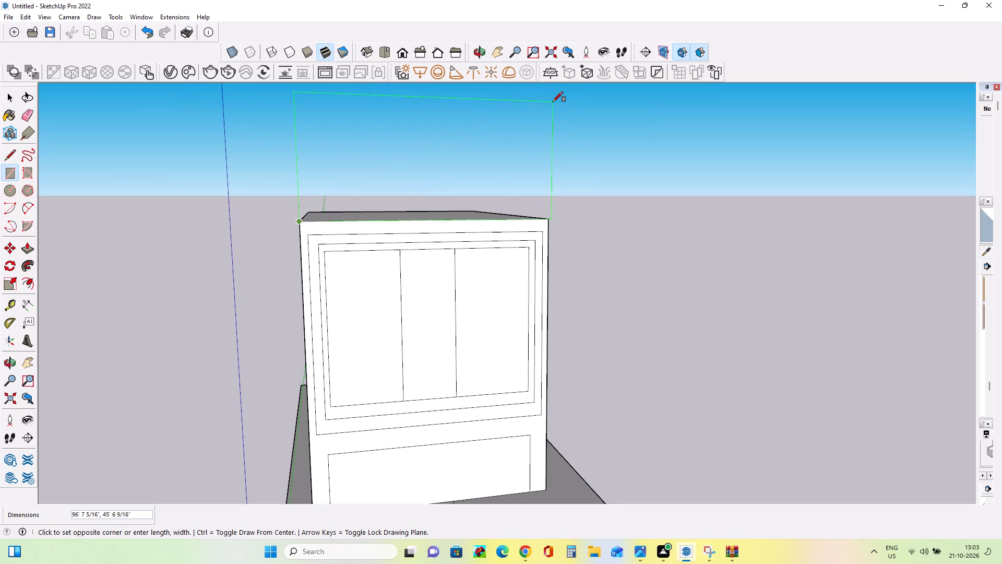
pyautogui.moveTo(553, 102); pyautogui.dragTo(547, 104)
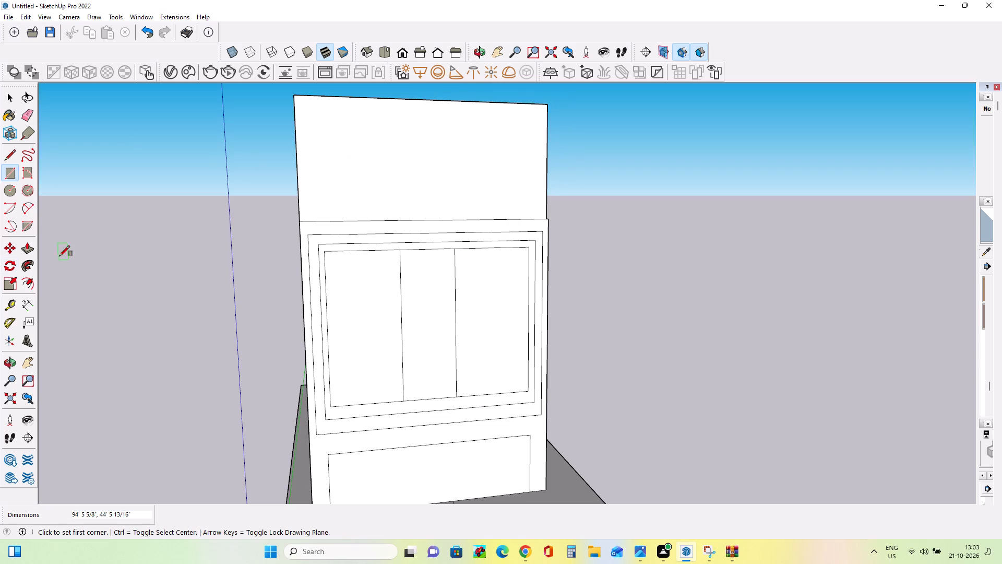
# Push/Pull the new upper rectangle backwards about 97' 2" over the main block's roof to form an upper storey.
pyautogui.click(23, 251)
pyautogui.moveTo(326, 157); pyautogui.dragTo(295, 124)
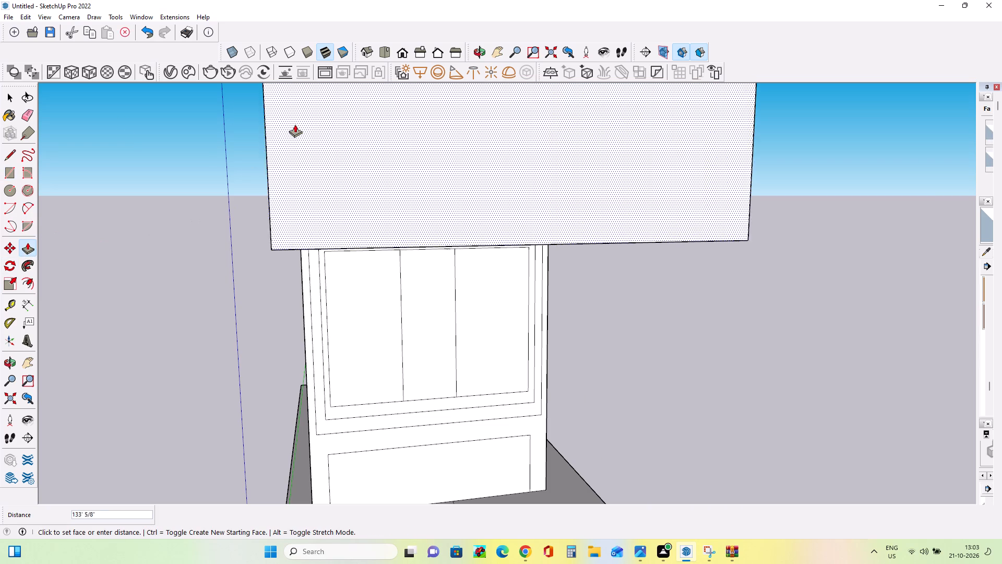
pyautogui.moveTo(295, 124); pyautogui.dragTo(365, 435)
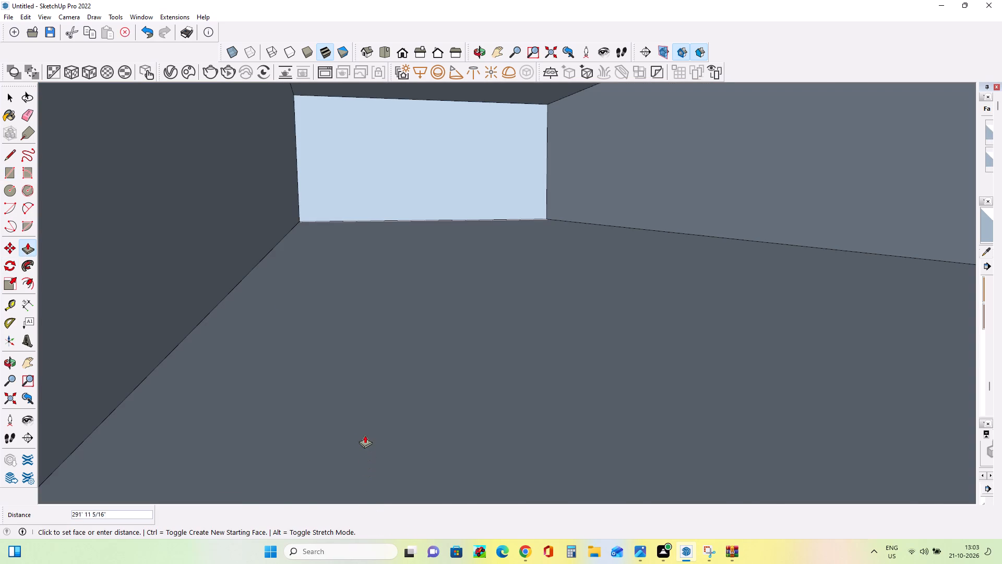
pyautogui.moveTo(365, 435); pyautogui.dragTo(261, 214)
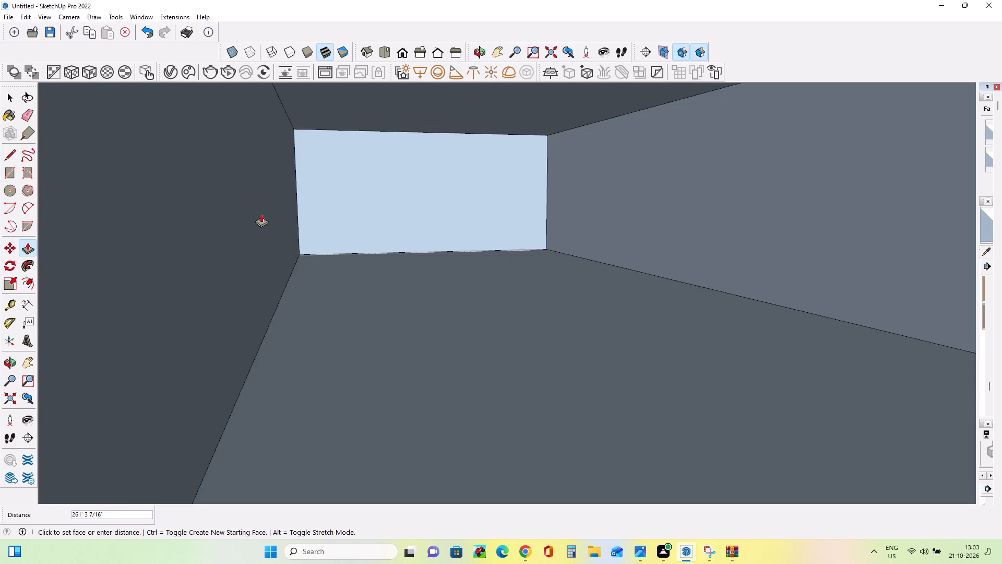
pyautogui.moveTo(261, 214); pyautogui.dragTo(318, 434)
pyautogui.scroll(-8, 318, 432)
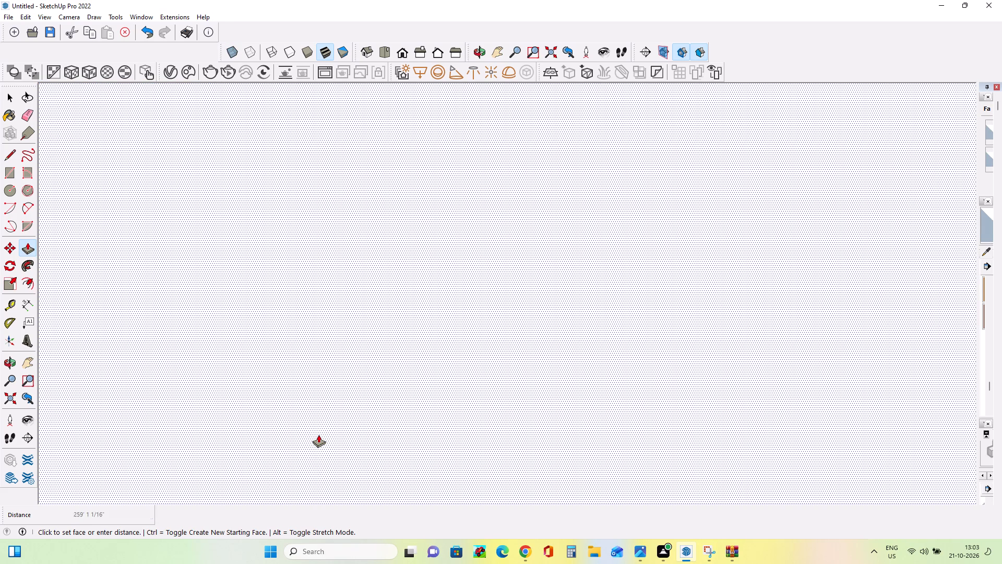
pyautogui.scroll(-14, 318, 434)
pyautogui.moveTo(318, 434); pyautogui.dragTo(317, 436)
pyautogui.scroll(-11, 318, 434)
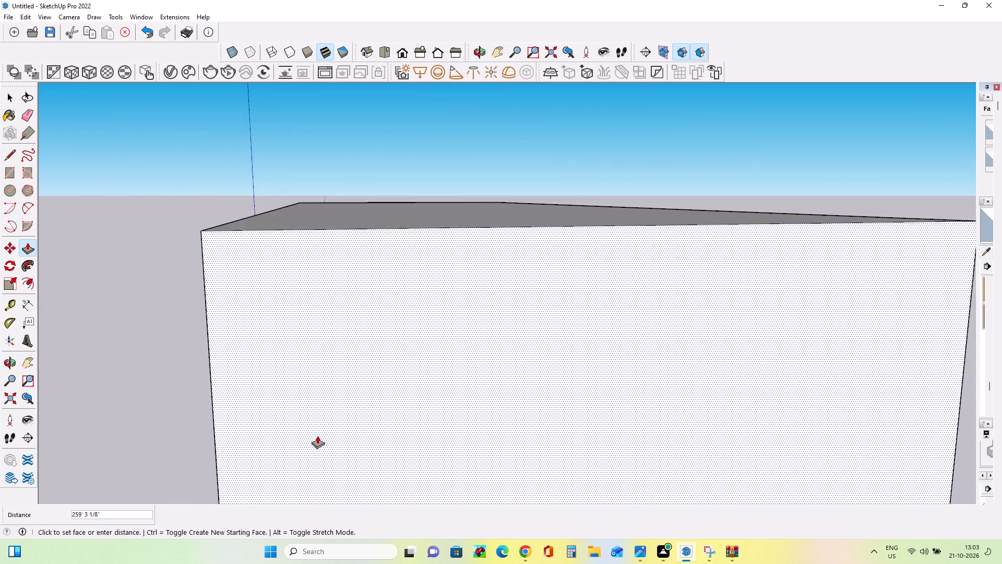
pyautogui.scroll(-4, 317, 436)
pyautogui.moveTo(317, 436); pyautogui.dragTo(320, 424)
pyautogui.middleClick(317, 436)
pyautogui.scroll(-4, 315, 437)
pyautogui.middleClick(312, 438)
pyautogui.scroll(-3, 312, 438)
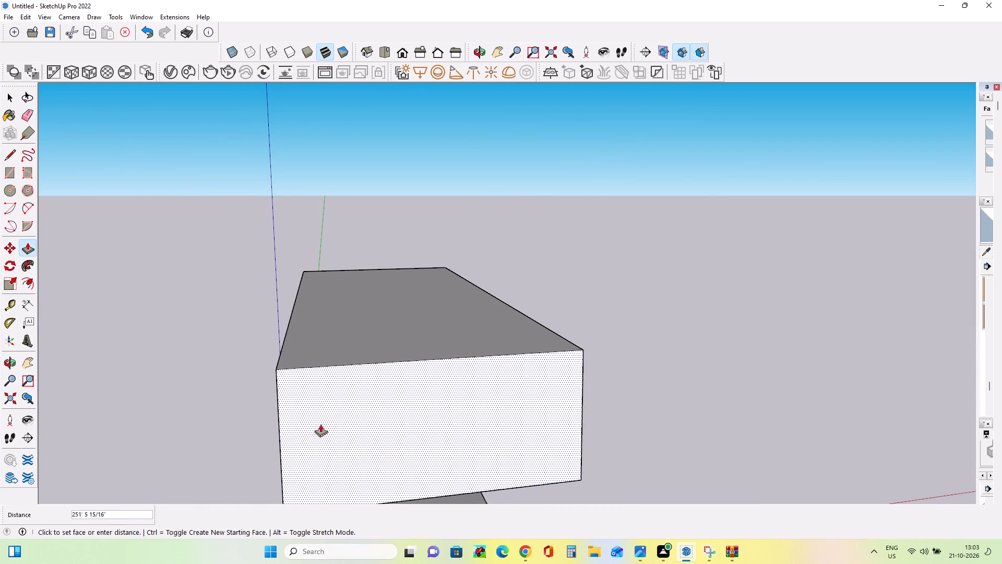
pyautogui.moveTo(320, 424); pyautogui.dragTo(284, 258)
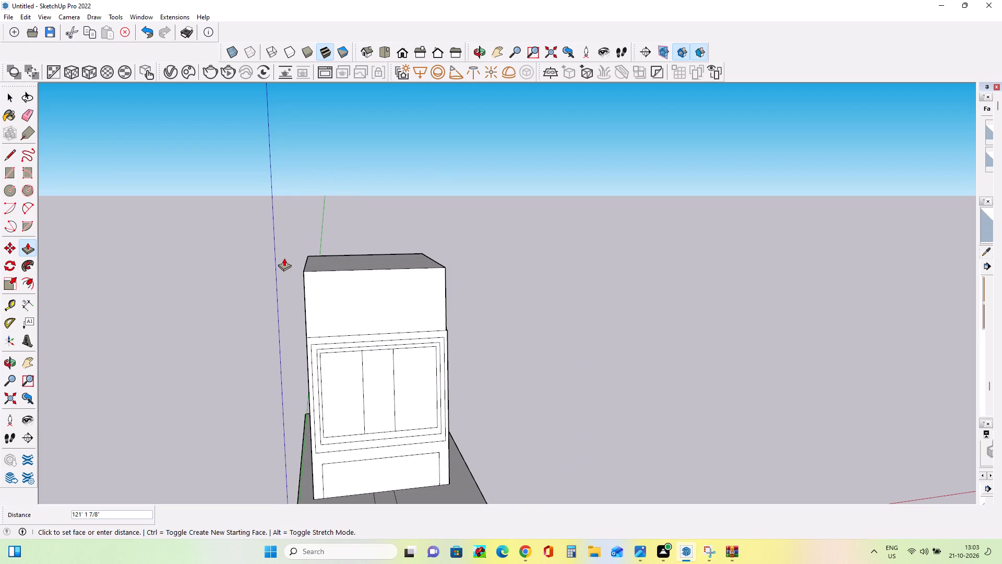
pyautogui.moveTo(284, 258); pyautogui.dragTo(290, 271)
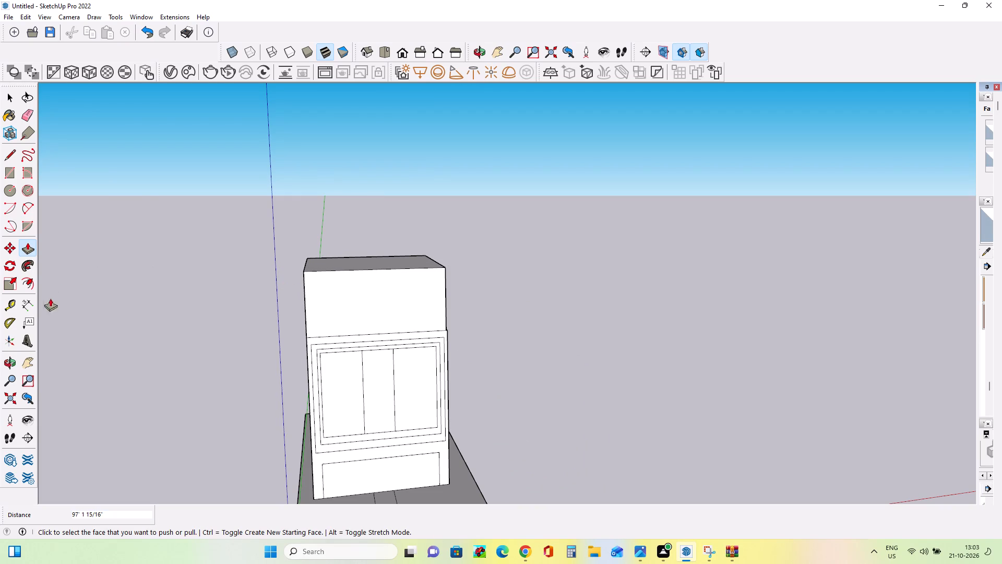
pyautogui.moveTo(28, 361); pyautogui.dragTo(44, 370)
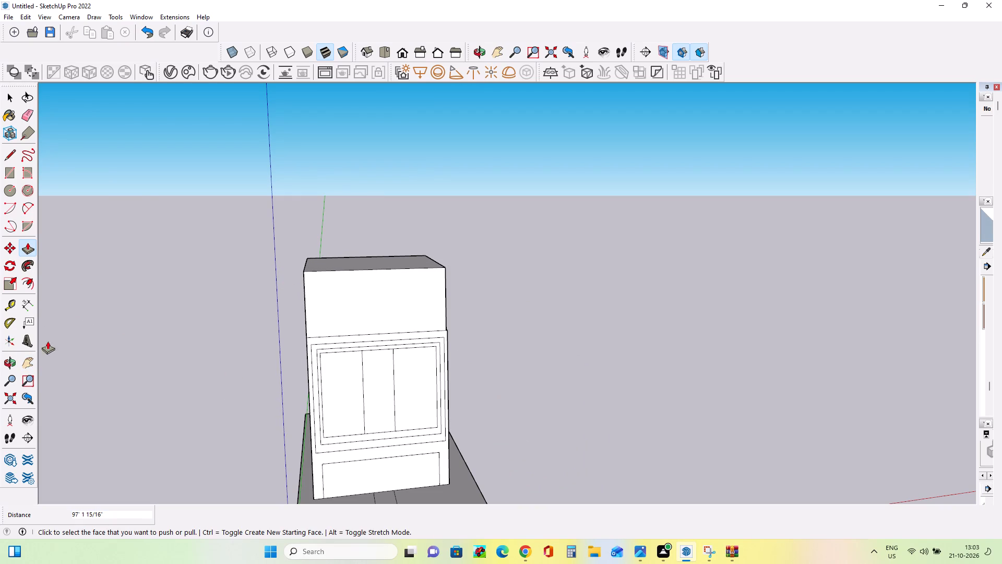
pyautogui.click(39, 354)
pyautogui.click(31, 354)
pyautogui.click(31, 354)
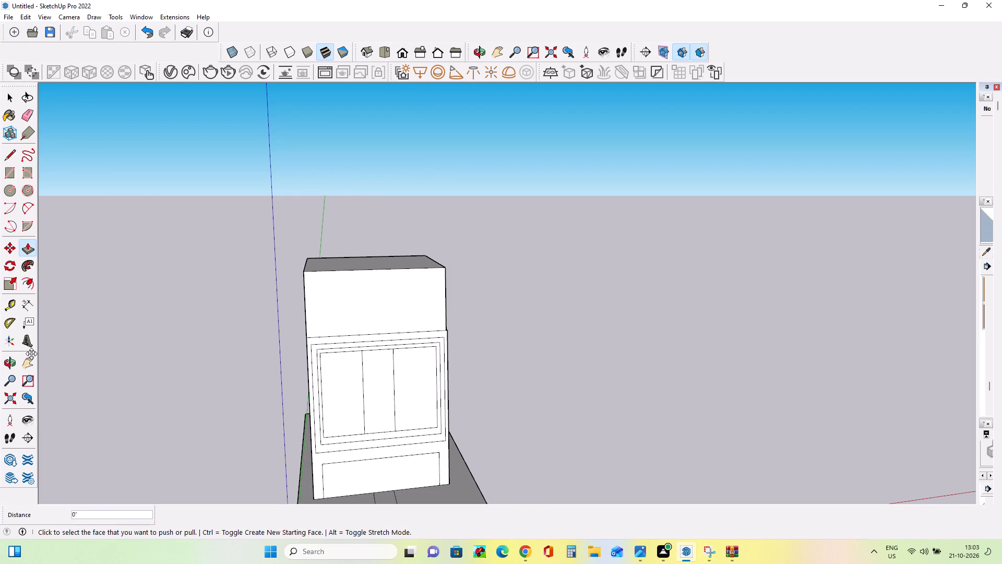
# Undo the upper storey's extrusion and the vertical rectangle it was pulled from.
pyautogui.click(31, 354)
pyautogui.moveTo(221, 365); pyautogui.dragTo(622, 373)
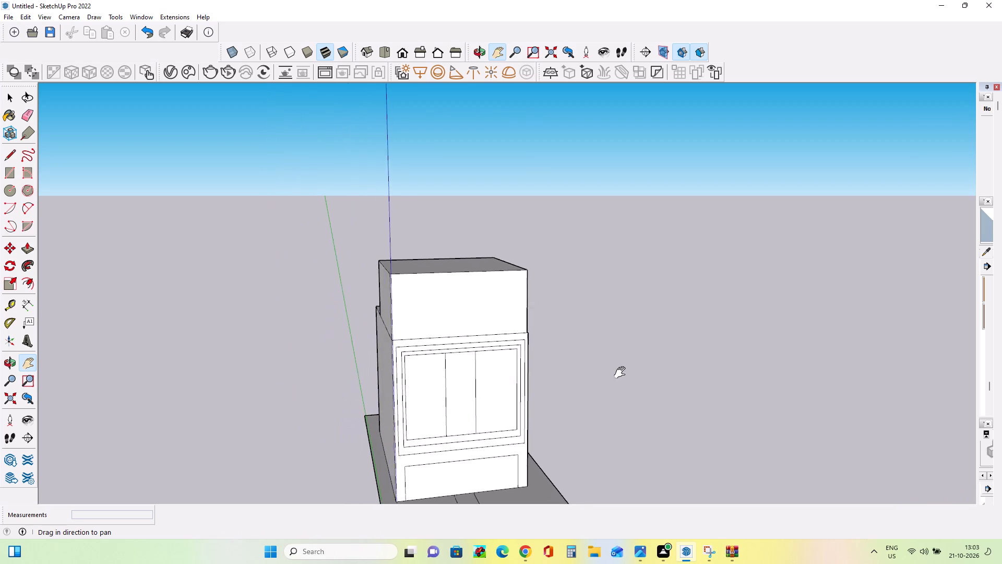
pyautogui.moveTo(622, 373); pyautogui.dragTo(365, 346)
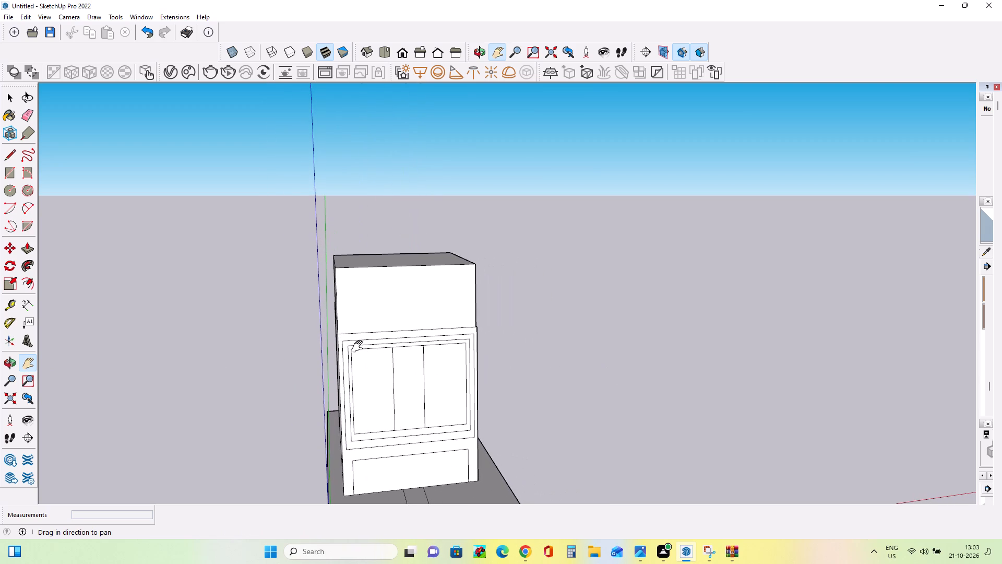
pyautogui.press('z')
pyautogui.hotkey('ctrl', 'z')
pyautogui.hotkey('ctrl', 'z')
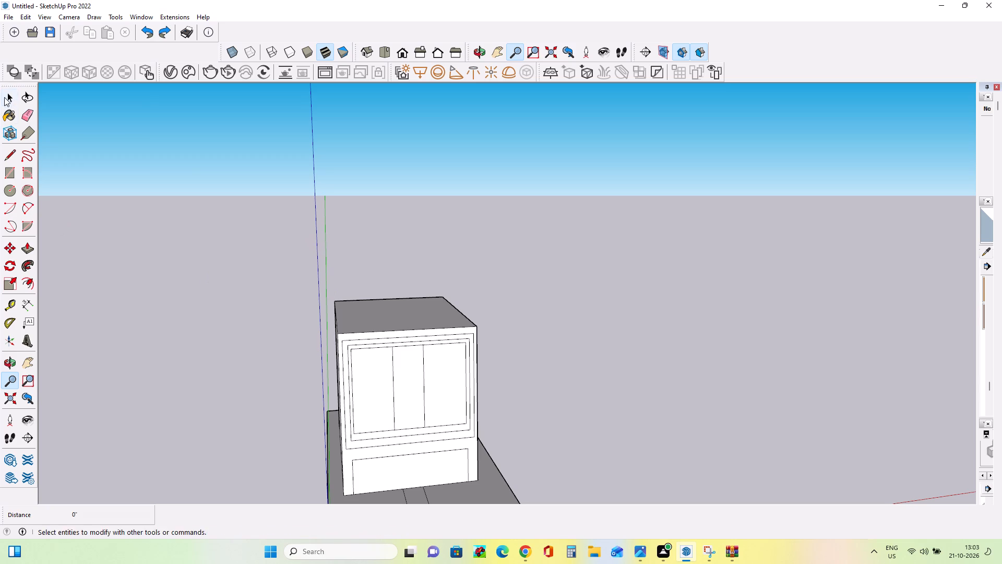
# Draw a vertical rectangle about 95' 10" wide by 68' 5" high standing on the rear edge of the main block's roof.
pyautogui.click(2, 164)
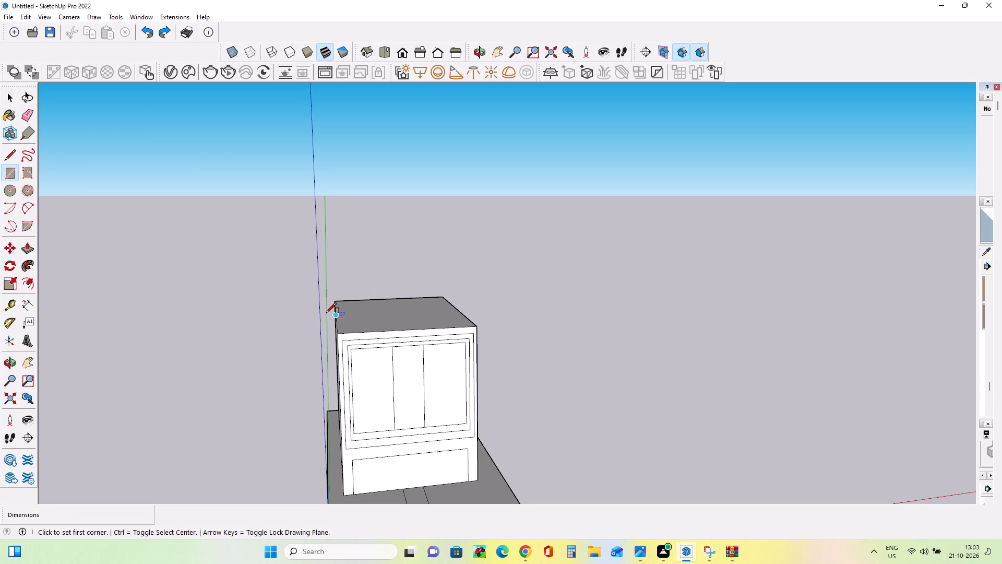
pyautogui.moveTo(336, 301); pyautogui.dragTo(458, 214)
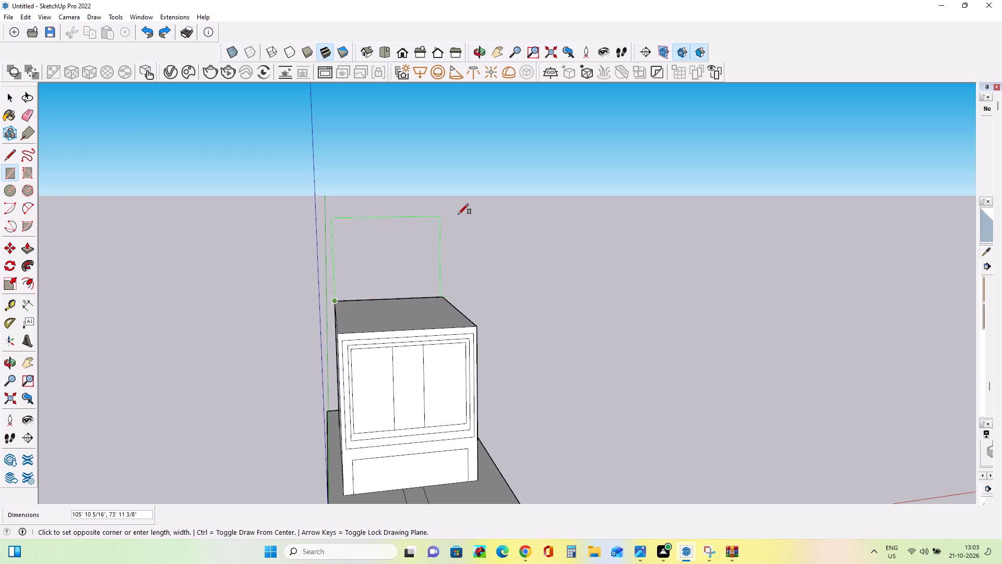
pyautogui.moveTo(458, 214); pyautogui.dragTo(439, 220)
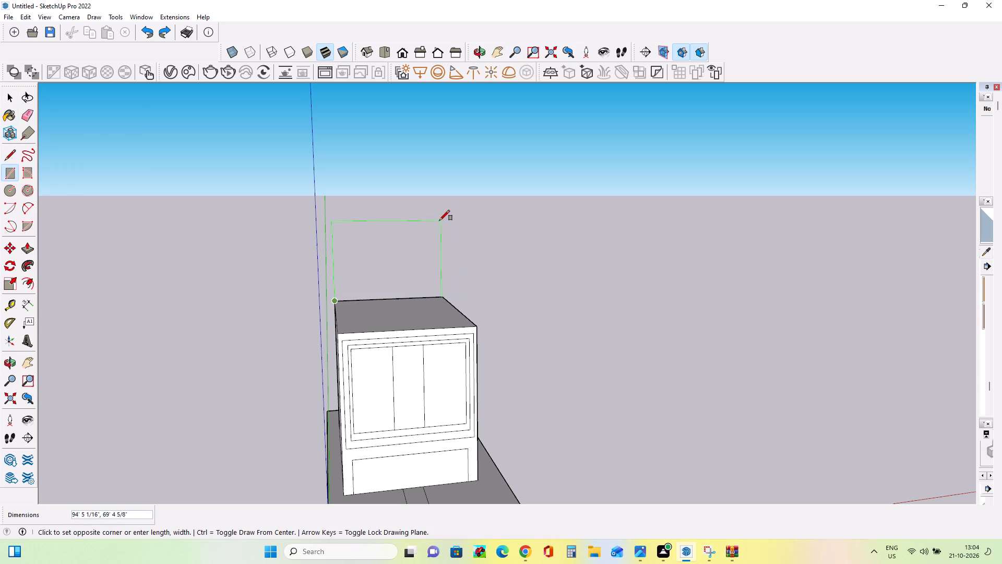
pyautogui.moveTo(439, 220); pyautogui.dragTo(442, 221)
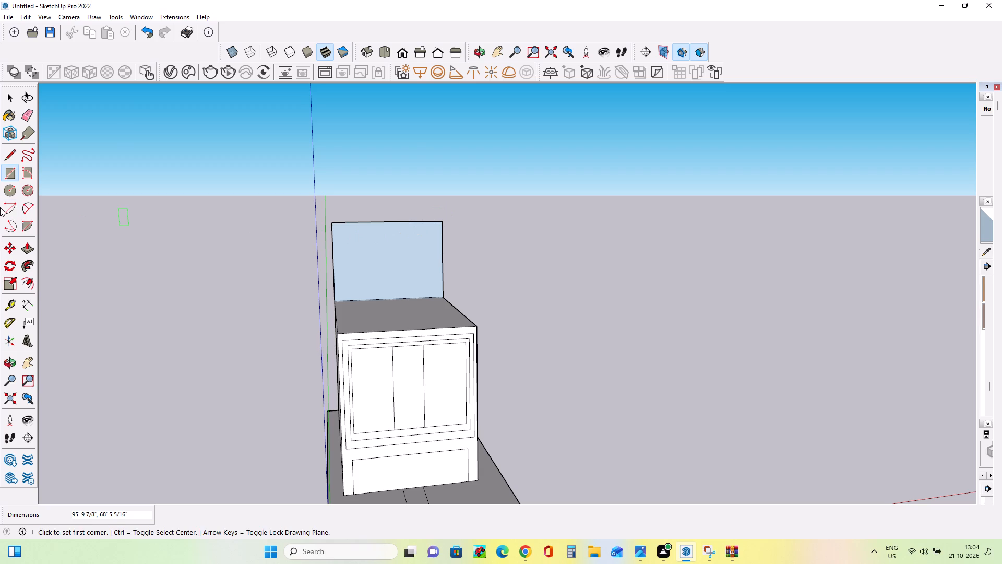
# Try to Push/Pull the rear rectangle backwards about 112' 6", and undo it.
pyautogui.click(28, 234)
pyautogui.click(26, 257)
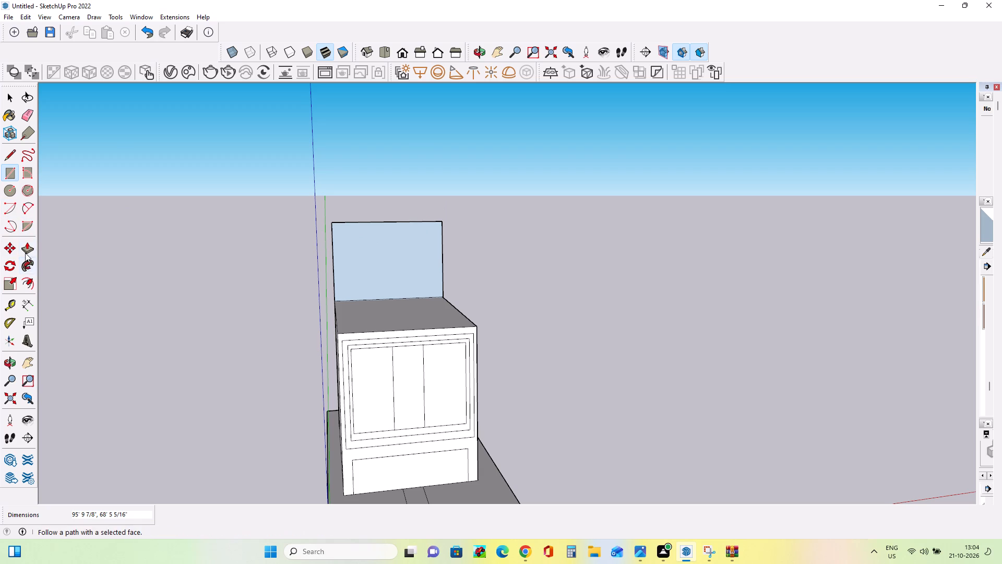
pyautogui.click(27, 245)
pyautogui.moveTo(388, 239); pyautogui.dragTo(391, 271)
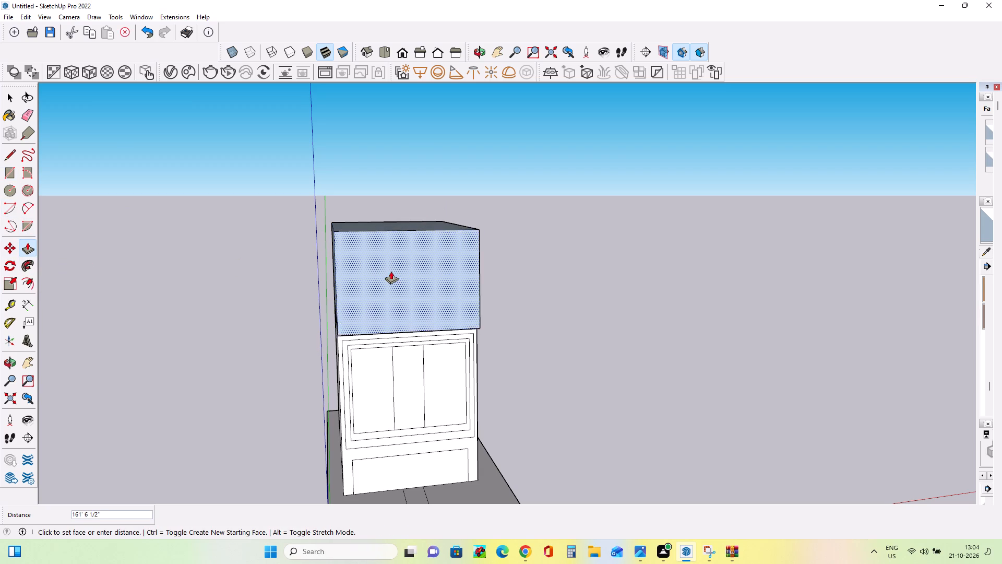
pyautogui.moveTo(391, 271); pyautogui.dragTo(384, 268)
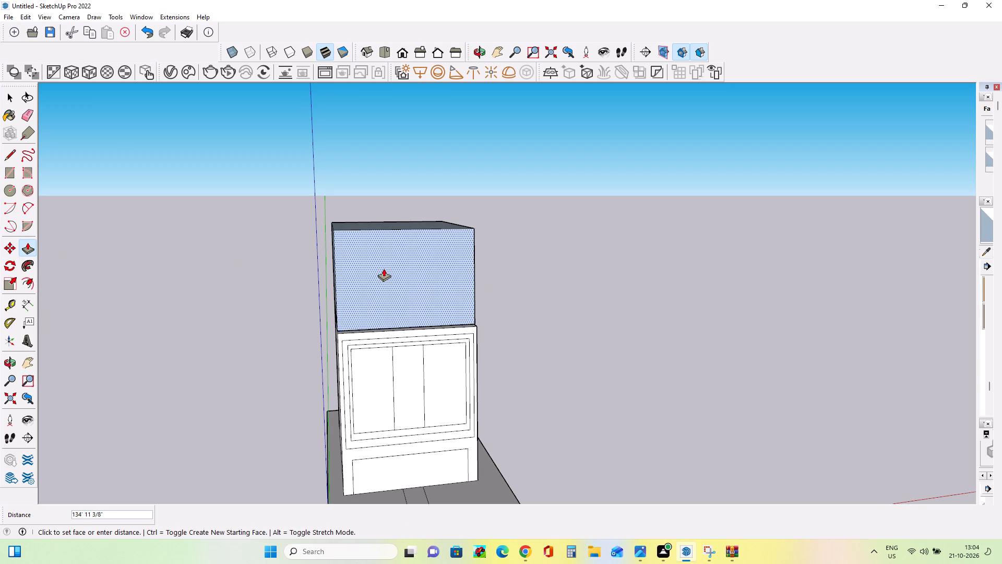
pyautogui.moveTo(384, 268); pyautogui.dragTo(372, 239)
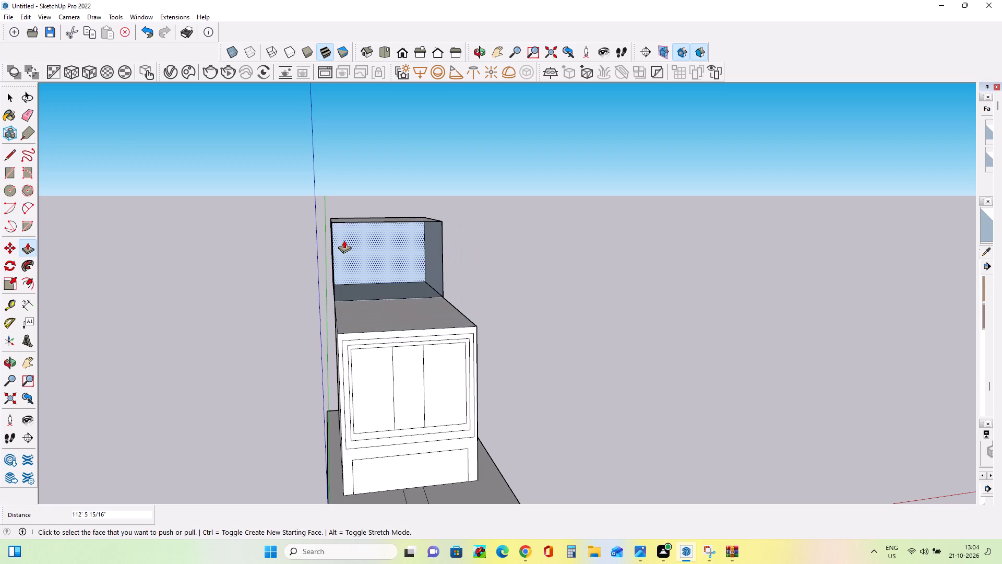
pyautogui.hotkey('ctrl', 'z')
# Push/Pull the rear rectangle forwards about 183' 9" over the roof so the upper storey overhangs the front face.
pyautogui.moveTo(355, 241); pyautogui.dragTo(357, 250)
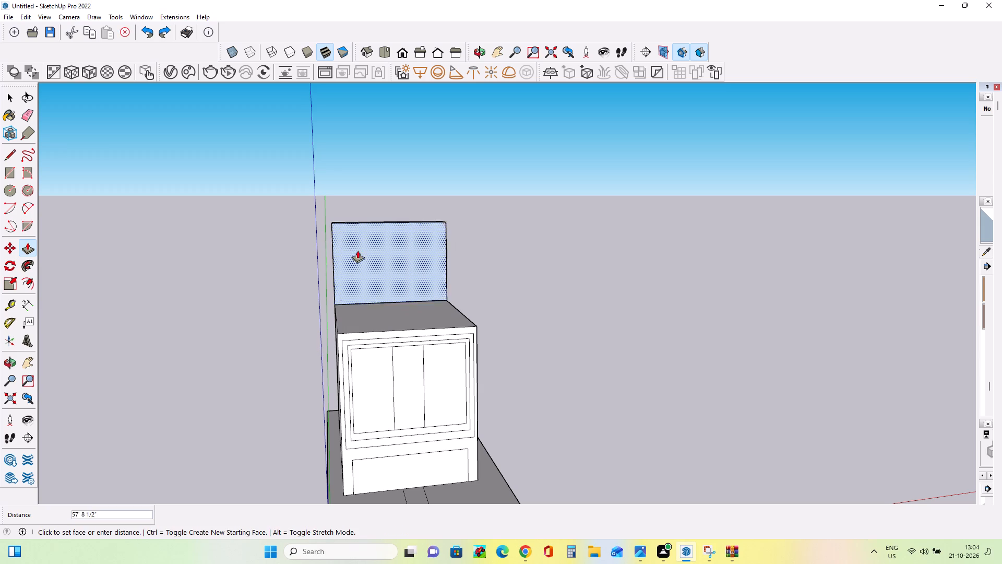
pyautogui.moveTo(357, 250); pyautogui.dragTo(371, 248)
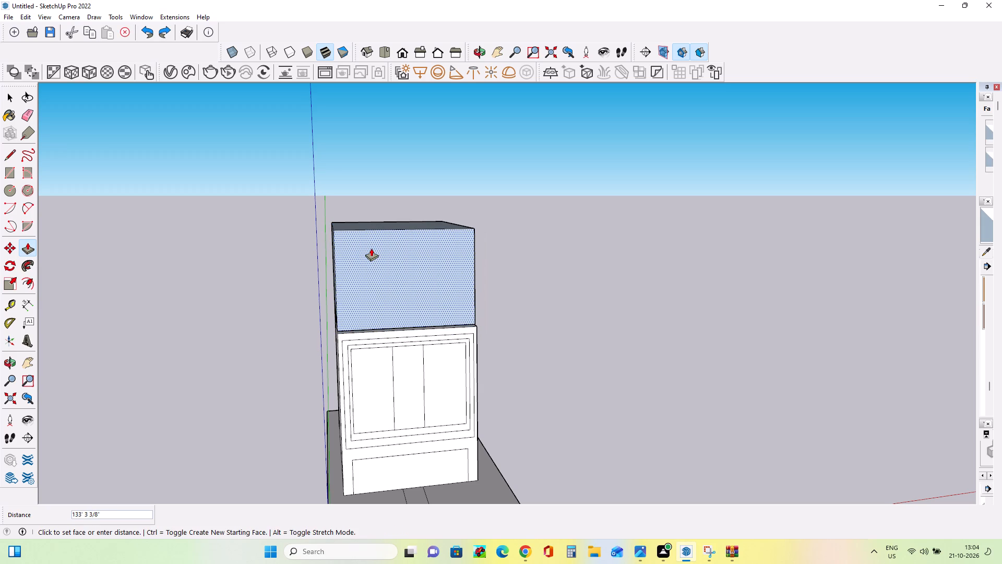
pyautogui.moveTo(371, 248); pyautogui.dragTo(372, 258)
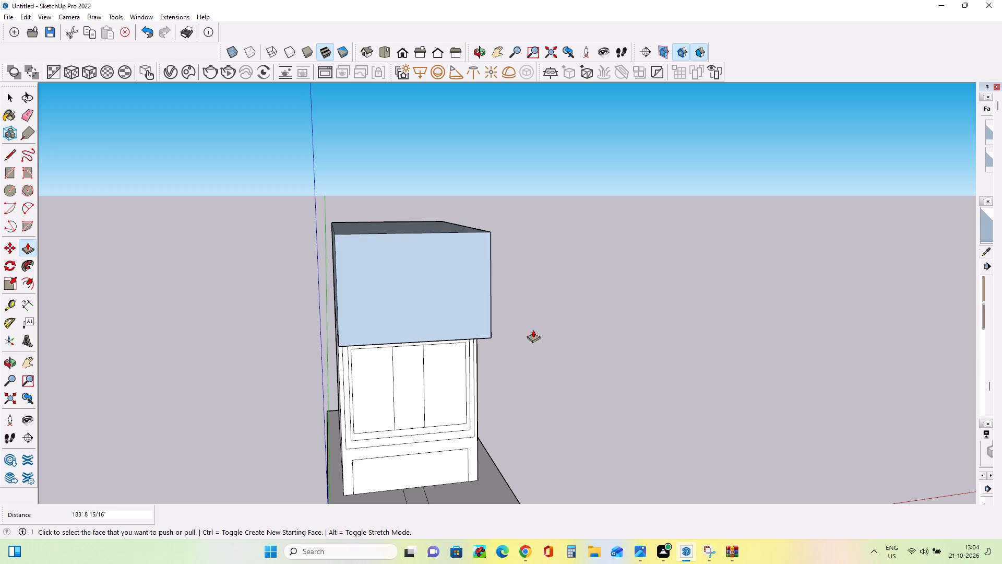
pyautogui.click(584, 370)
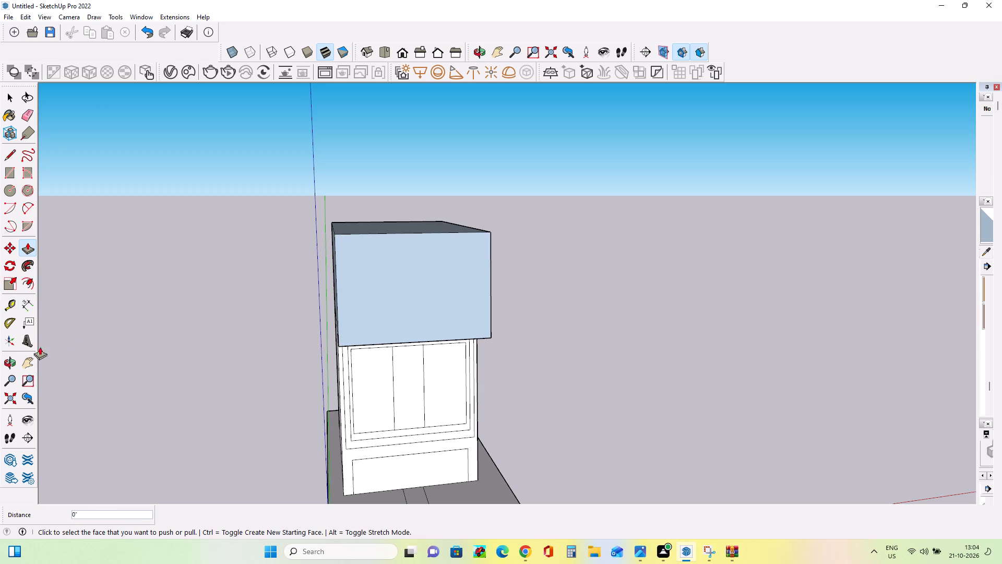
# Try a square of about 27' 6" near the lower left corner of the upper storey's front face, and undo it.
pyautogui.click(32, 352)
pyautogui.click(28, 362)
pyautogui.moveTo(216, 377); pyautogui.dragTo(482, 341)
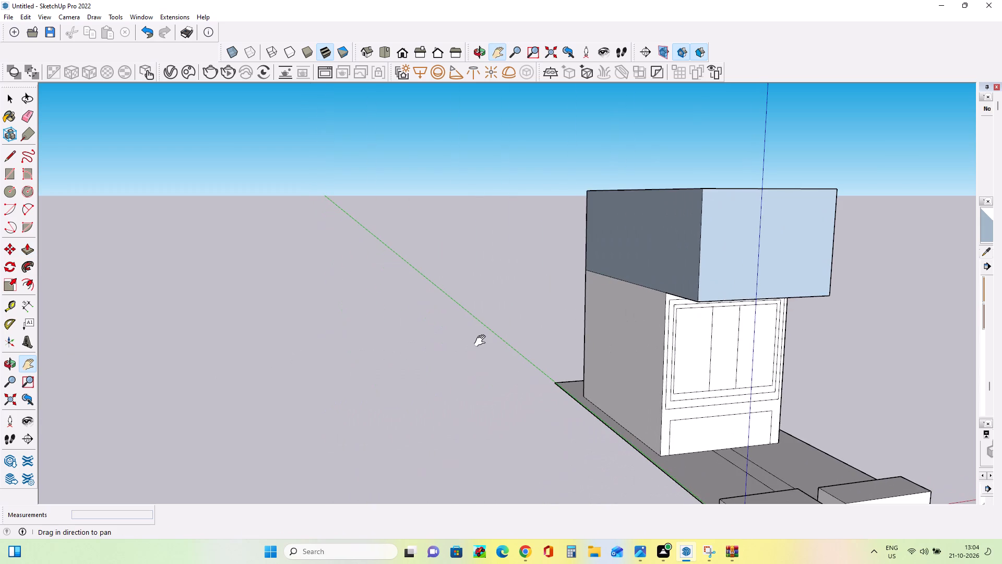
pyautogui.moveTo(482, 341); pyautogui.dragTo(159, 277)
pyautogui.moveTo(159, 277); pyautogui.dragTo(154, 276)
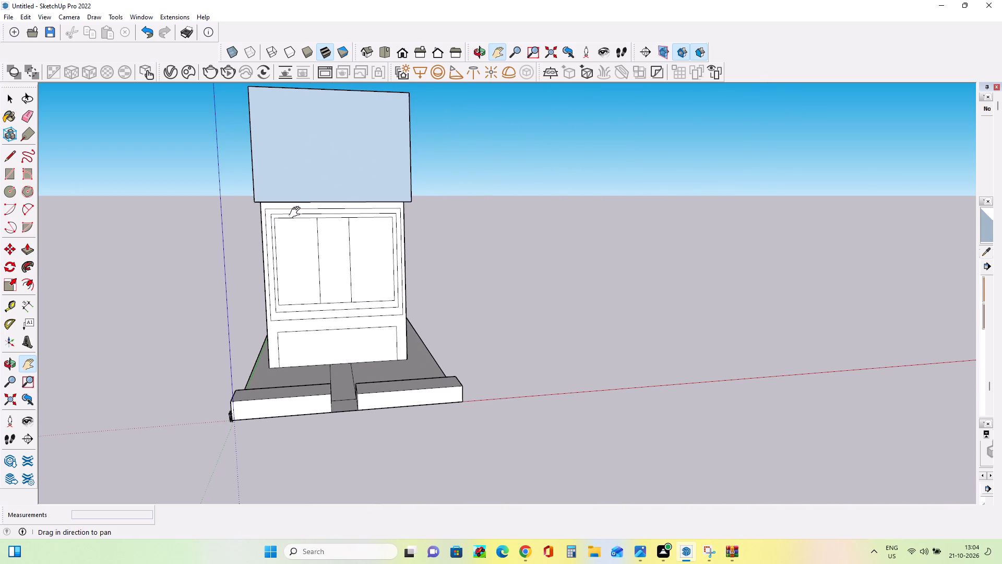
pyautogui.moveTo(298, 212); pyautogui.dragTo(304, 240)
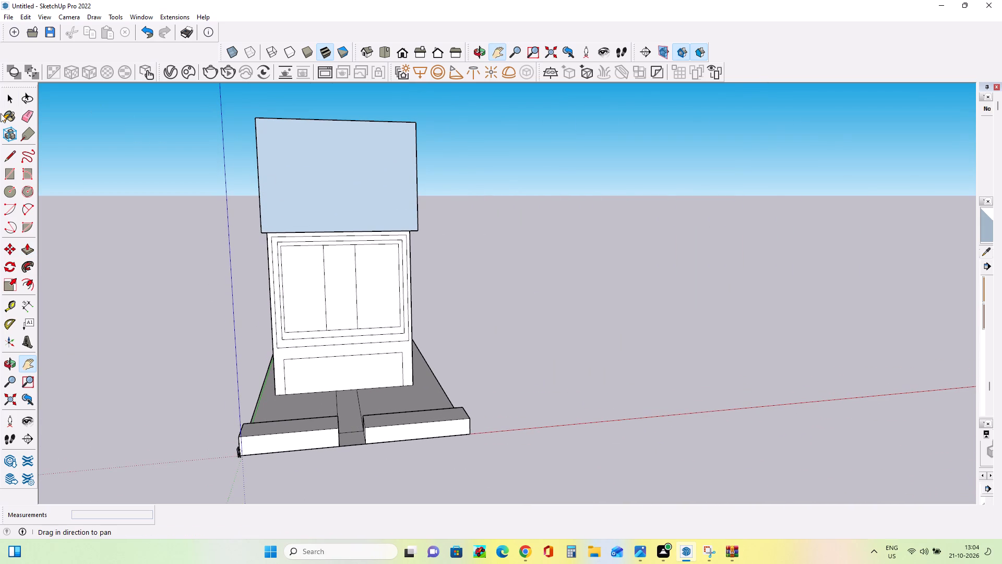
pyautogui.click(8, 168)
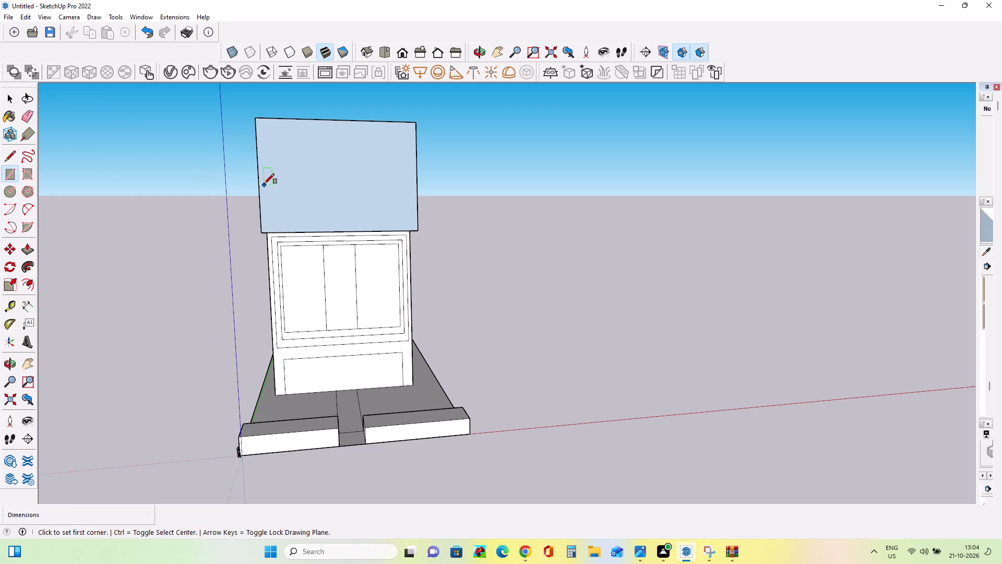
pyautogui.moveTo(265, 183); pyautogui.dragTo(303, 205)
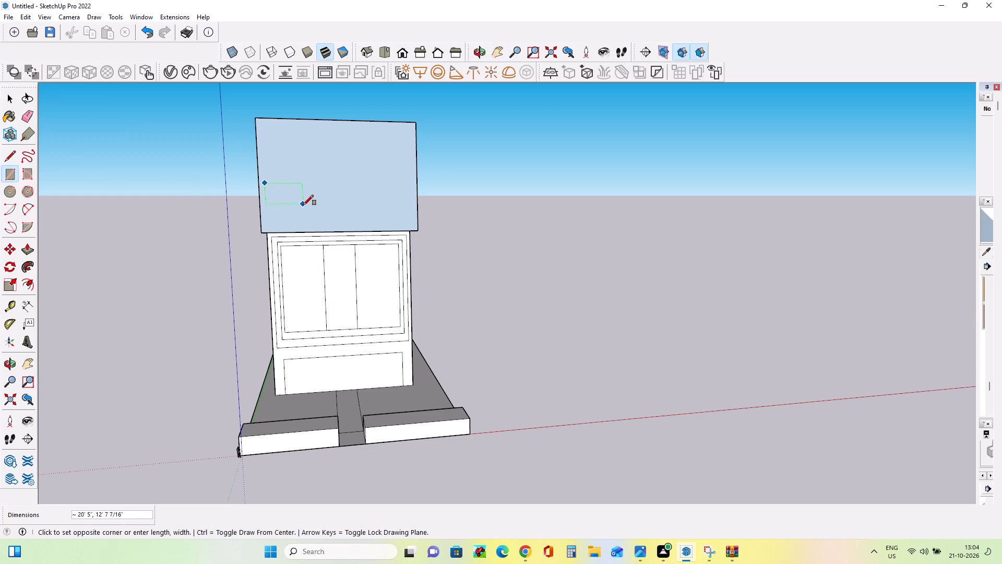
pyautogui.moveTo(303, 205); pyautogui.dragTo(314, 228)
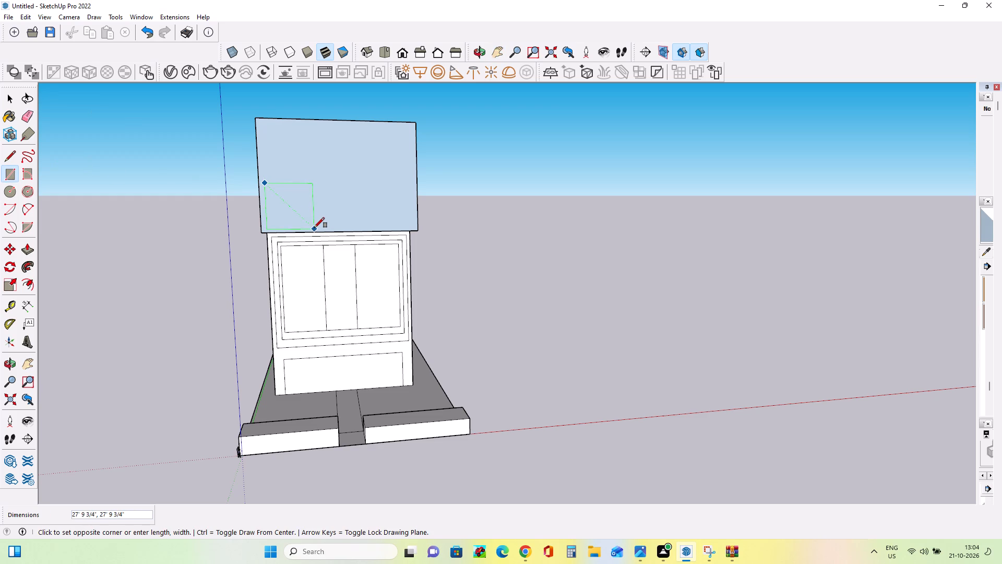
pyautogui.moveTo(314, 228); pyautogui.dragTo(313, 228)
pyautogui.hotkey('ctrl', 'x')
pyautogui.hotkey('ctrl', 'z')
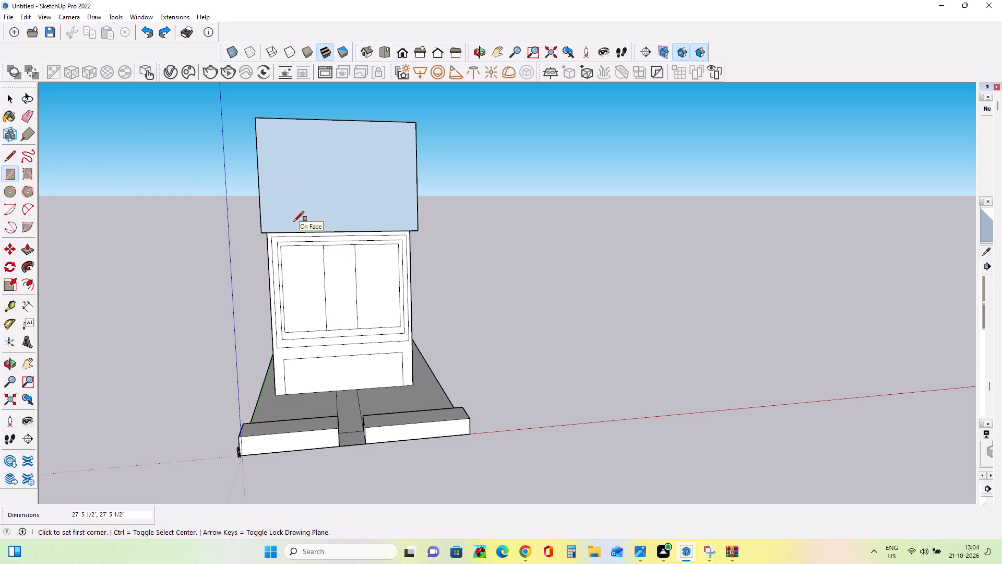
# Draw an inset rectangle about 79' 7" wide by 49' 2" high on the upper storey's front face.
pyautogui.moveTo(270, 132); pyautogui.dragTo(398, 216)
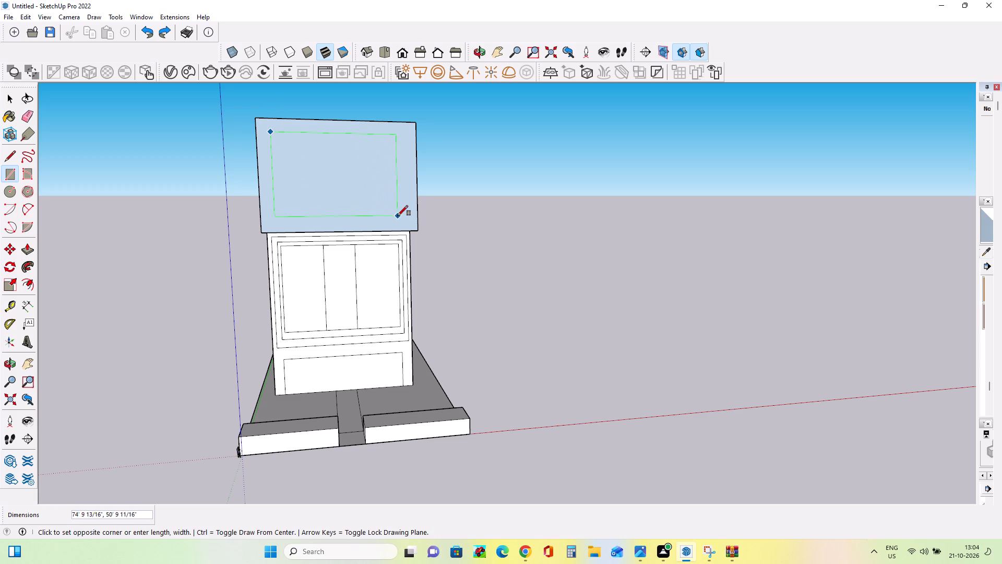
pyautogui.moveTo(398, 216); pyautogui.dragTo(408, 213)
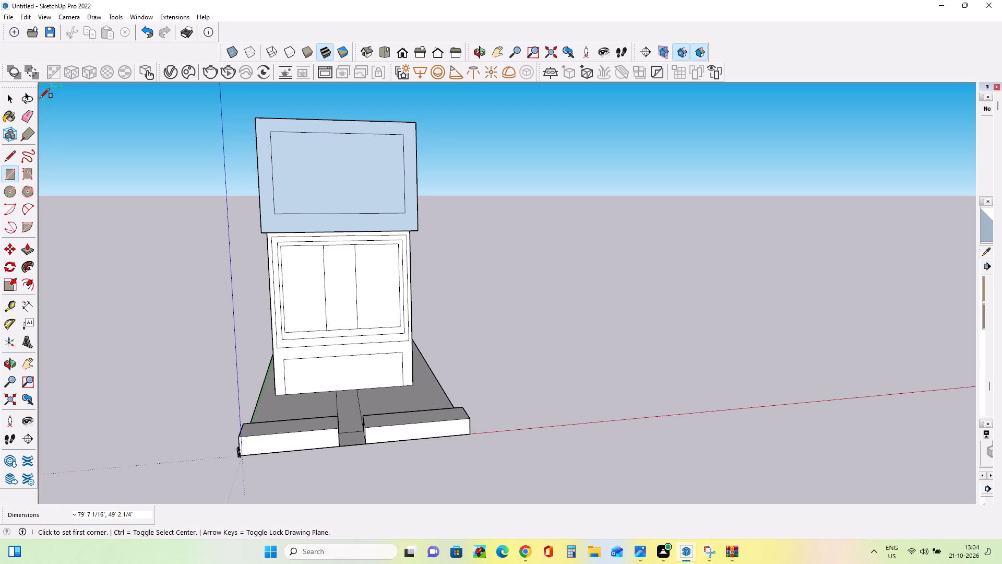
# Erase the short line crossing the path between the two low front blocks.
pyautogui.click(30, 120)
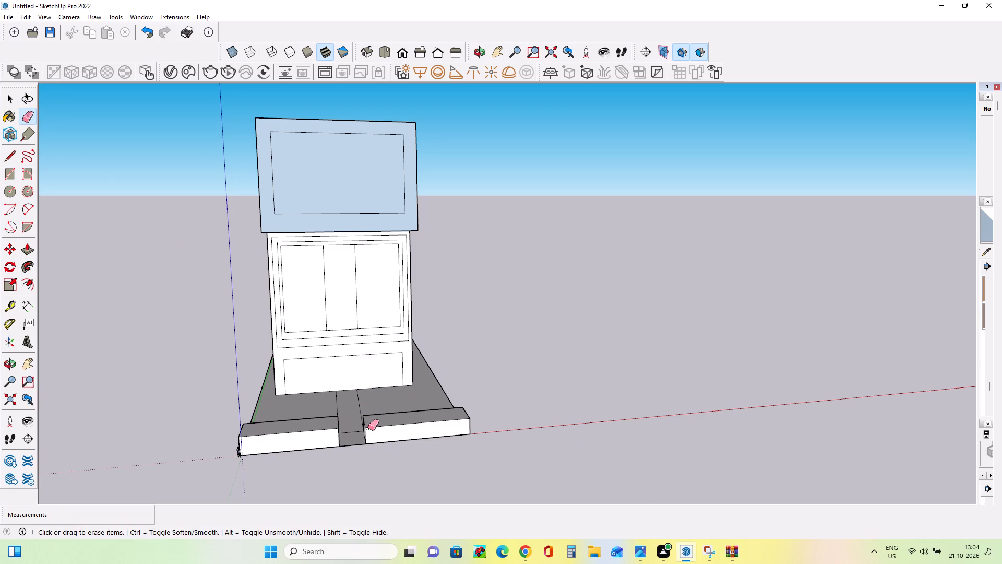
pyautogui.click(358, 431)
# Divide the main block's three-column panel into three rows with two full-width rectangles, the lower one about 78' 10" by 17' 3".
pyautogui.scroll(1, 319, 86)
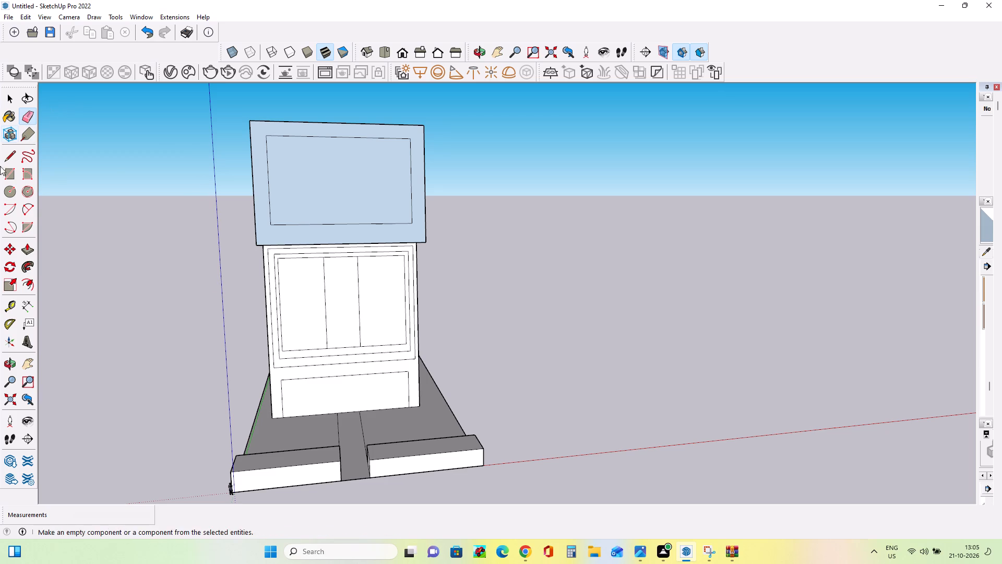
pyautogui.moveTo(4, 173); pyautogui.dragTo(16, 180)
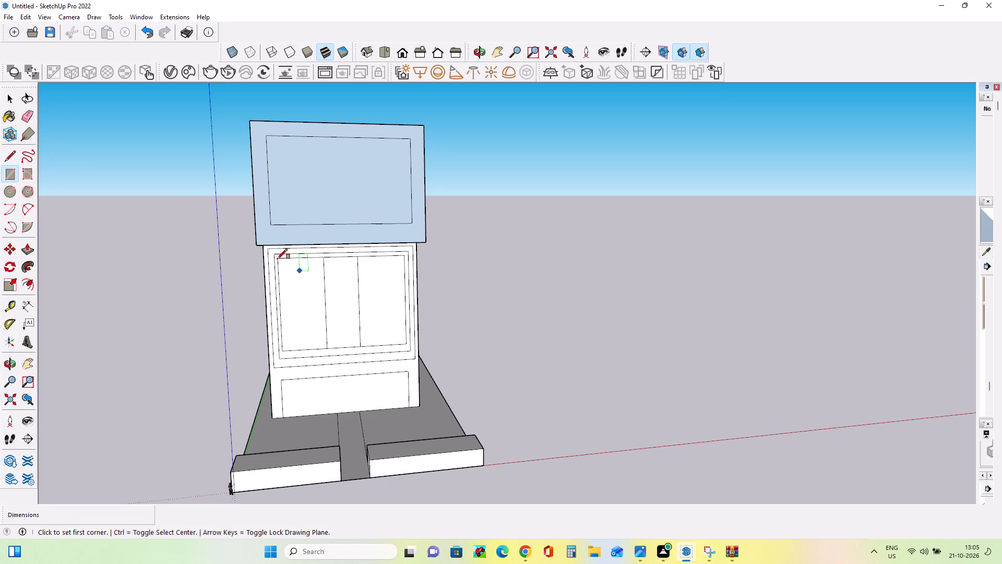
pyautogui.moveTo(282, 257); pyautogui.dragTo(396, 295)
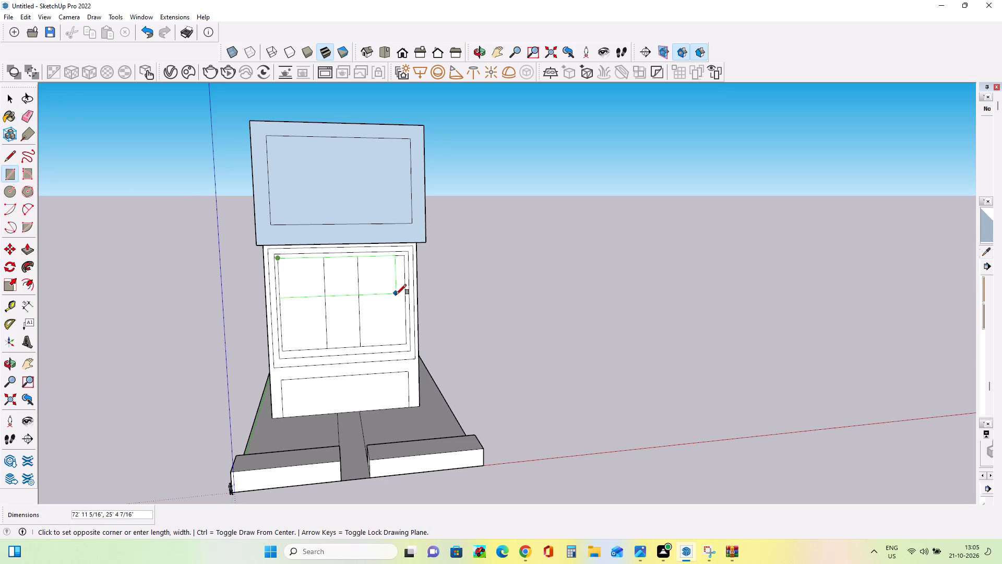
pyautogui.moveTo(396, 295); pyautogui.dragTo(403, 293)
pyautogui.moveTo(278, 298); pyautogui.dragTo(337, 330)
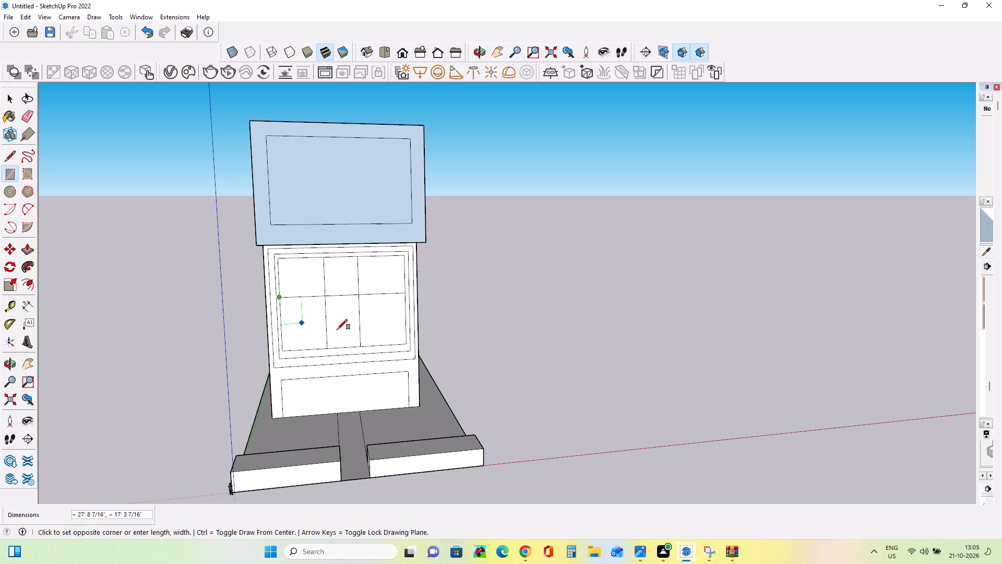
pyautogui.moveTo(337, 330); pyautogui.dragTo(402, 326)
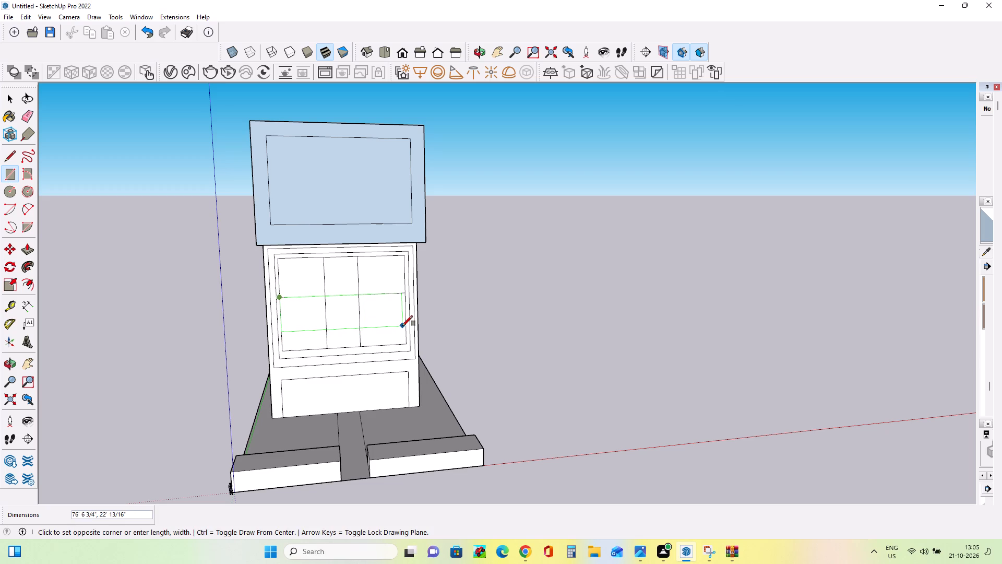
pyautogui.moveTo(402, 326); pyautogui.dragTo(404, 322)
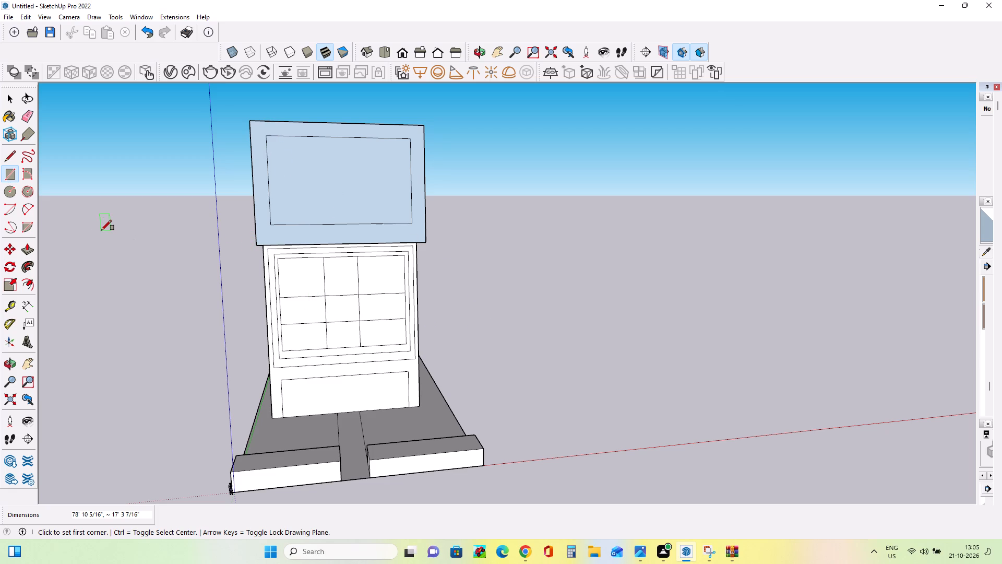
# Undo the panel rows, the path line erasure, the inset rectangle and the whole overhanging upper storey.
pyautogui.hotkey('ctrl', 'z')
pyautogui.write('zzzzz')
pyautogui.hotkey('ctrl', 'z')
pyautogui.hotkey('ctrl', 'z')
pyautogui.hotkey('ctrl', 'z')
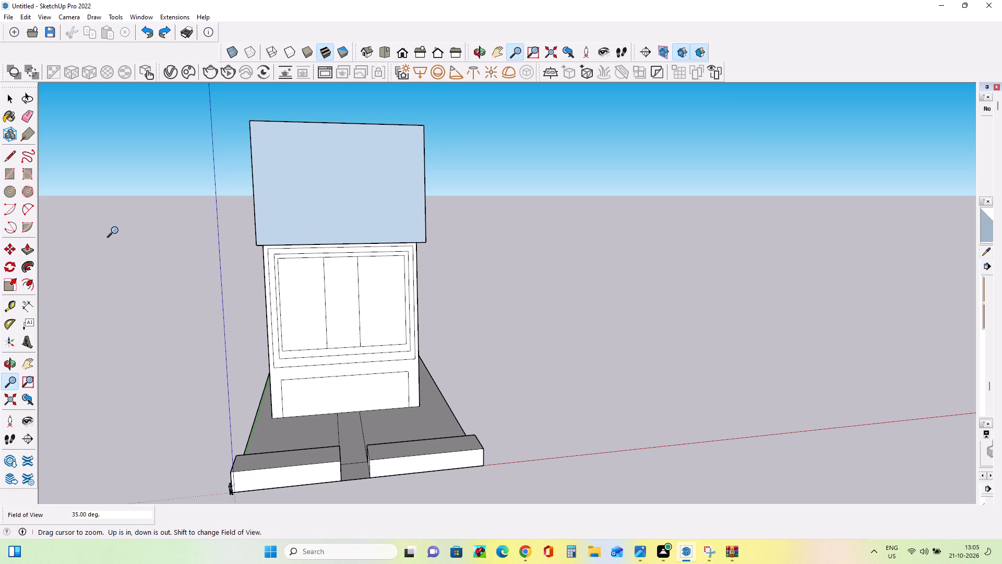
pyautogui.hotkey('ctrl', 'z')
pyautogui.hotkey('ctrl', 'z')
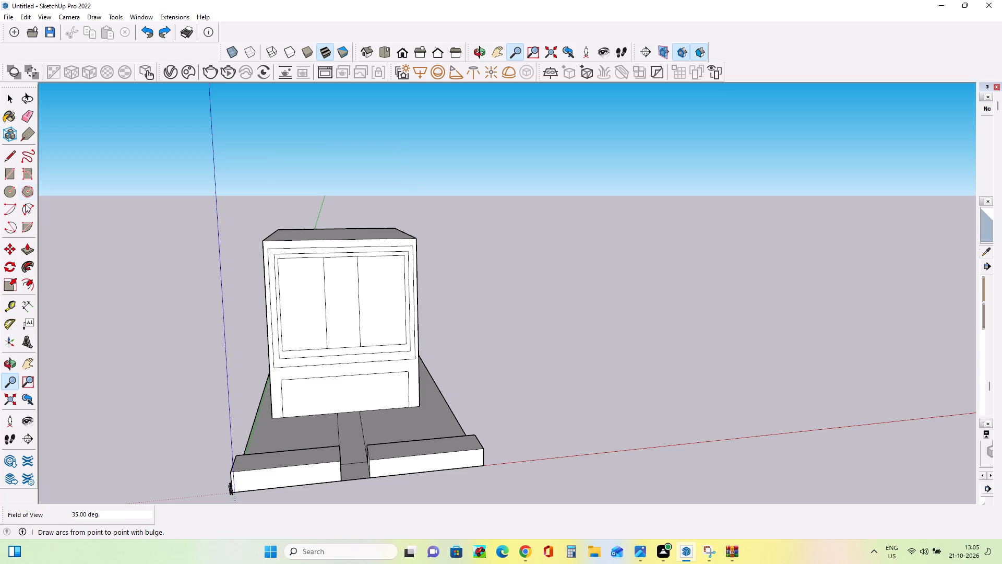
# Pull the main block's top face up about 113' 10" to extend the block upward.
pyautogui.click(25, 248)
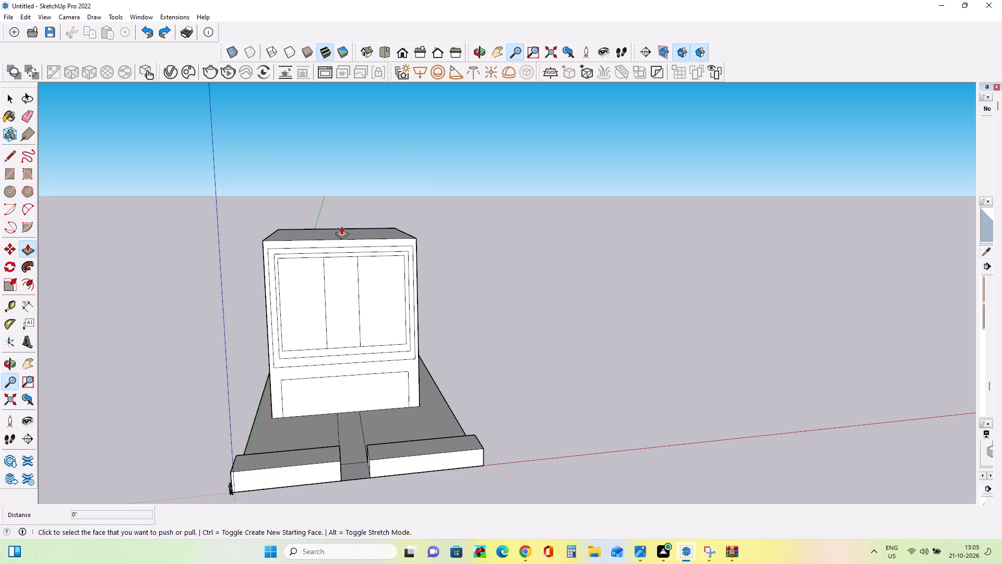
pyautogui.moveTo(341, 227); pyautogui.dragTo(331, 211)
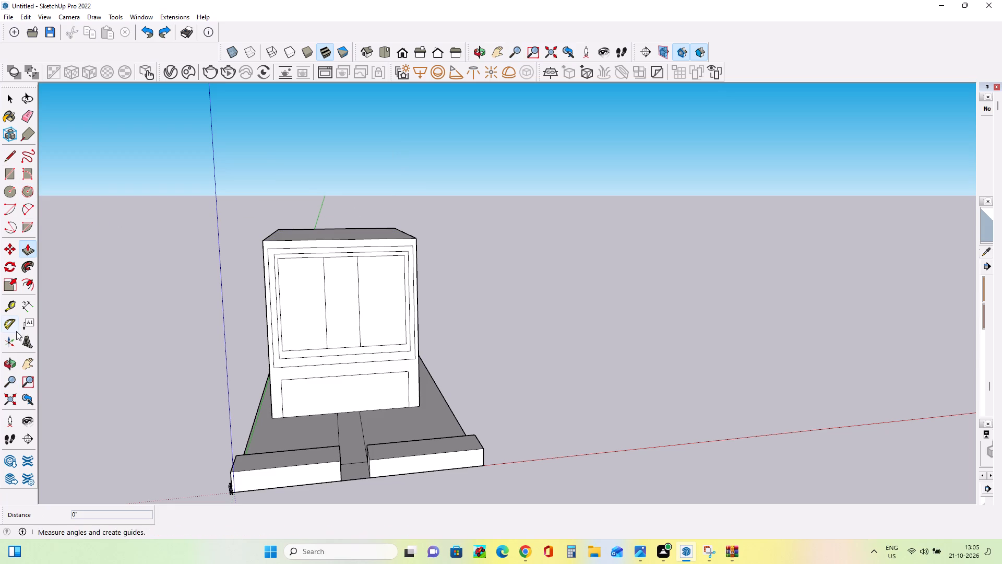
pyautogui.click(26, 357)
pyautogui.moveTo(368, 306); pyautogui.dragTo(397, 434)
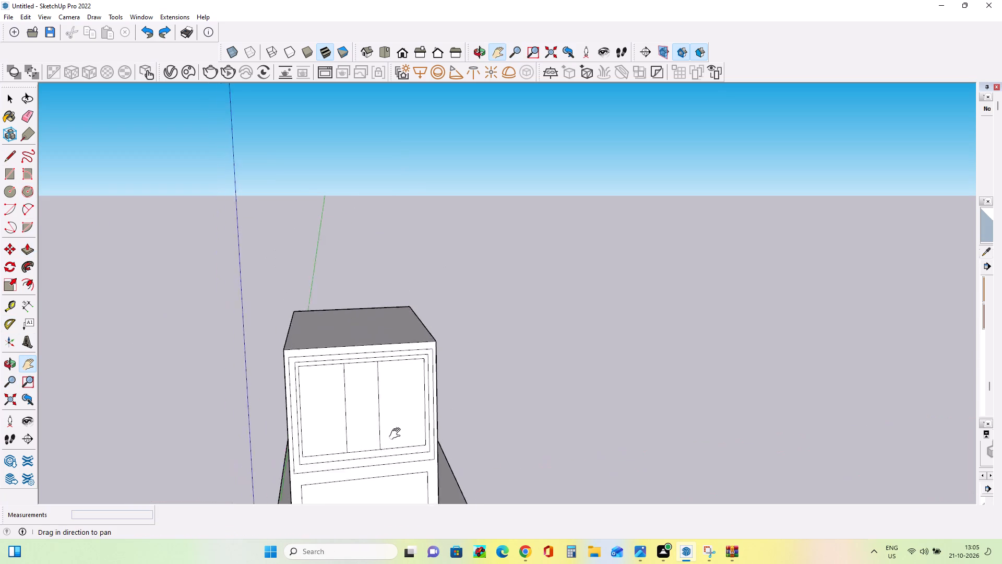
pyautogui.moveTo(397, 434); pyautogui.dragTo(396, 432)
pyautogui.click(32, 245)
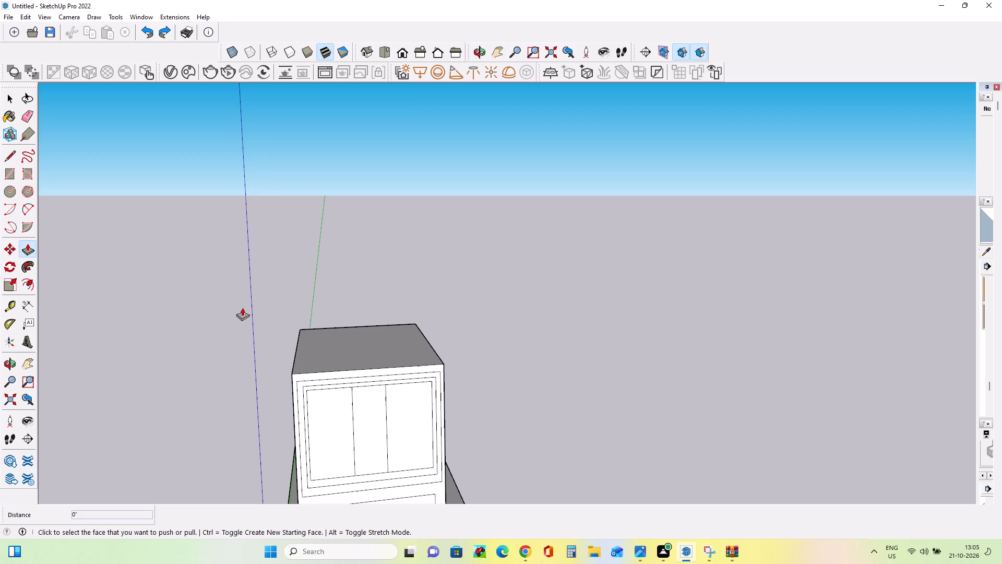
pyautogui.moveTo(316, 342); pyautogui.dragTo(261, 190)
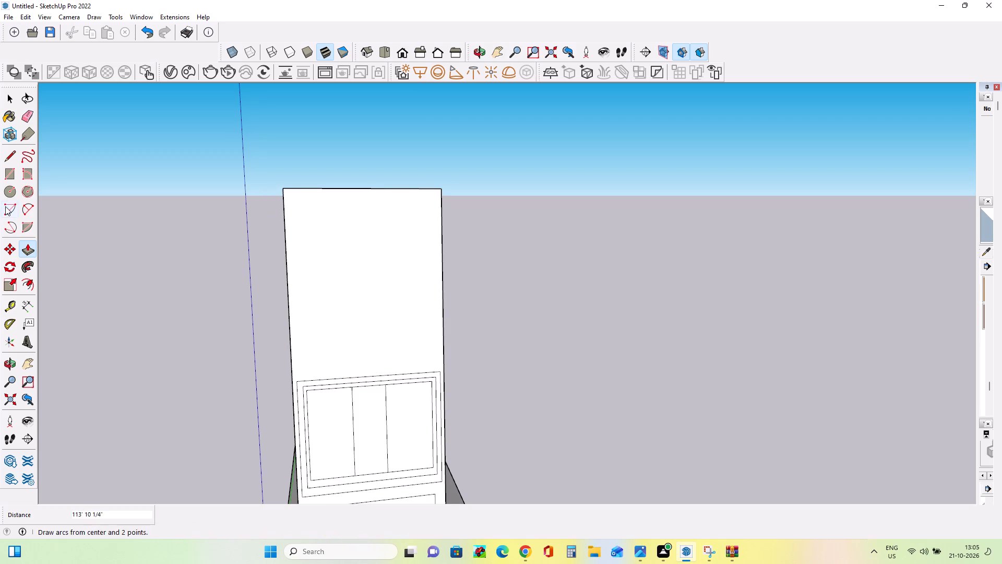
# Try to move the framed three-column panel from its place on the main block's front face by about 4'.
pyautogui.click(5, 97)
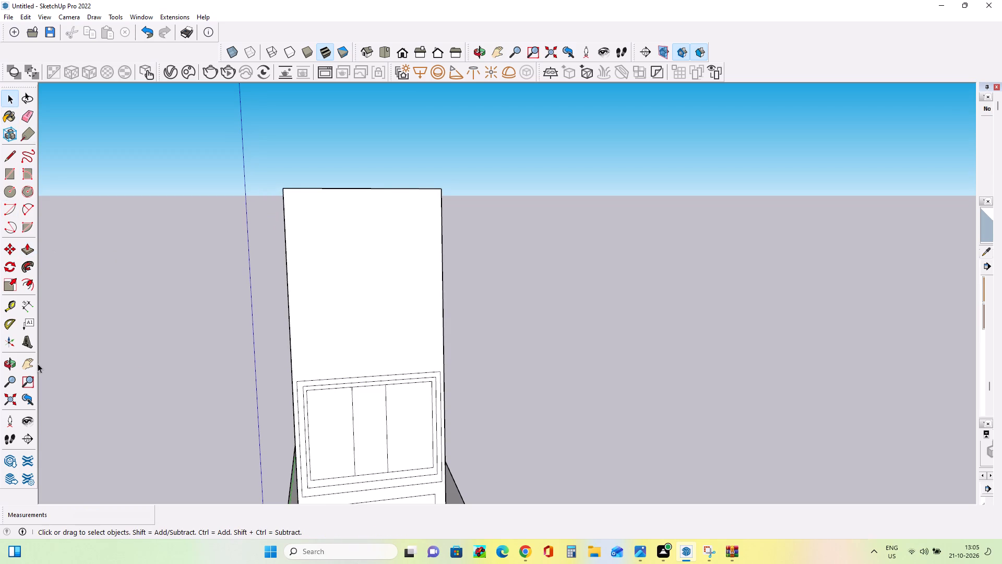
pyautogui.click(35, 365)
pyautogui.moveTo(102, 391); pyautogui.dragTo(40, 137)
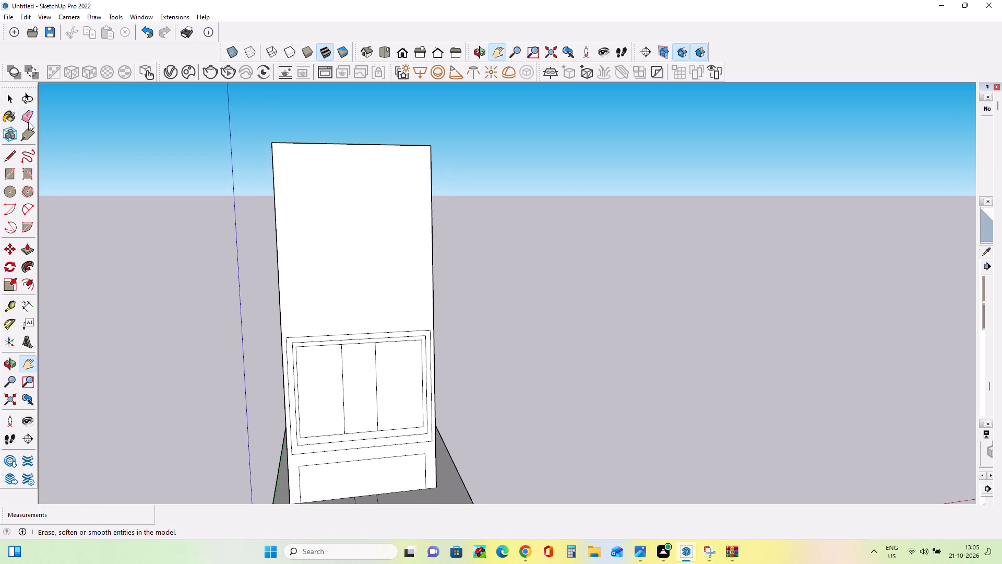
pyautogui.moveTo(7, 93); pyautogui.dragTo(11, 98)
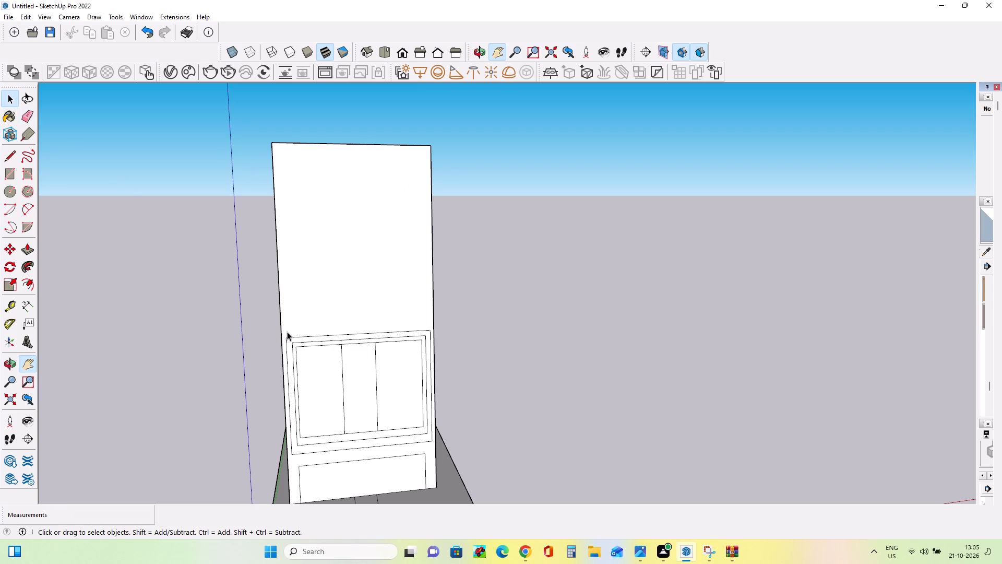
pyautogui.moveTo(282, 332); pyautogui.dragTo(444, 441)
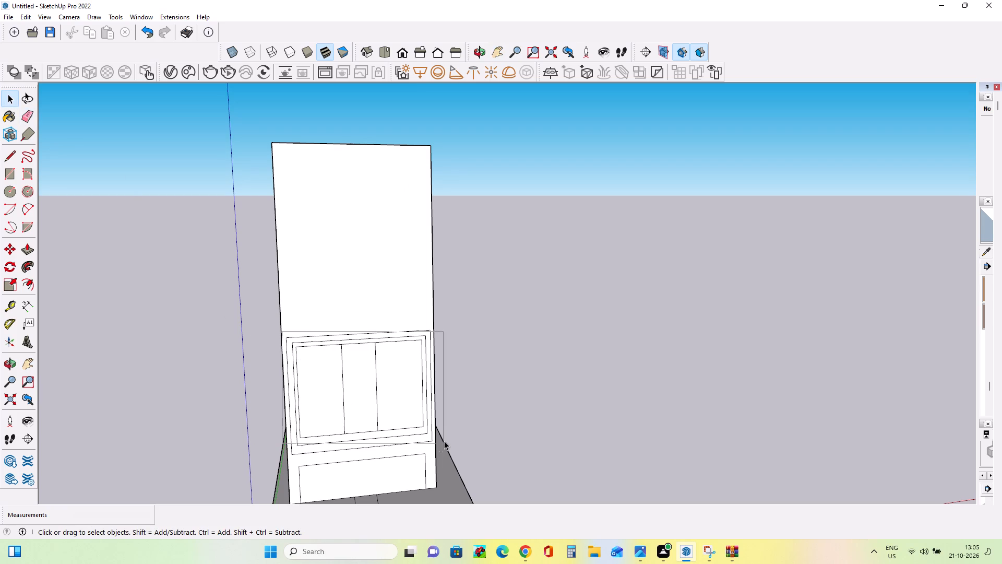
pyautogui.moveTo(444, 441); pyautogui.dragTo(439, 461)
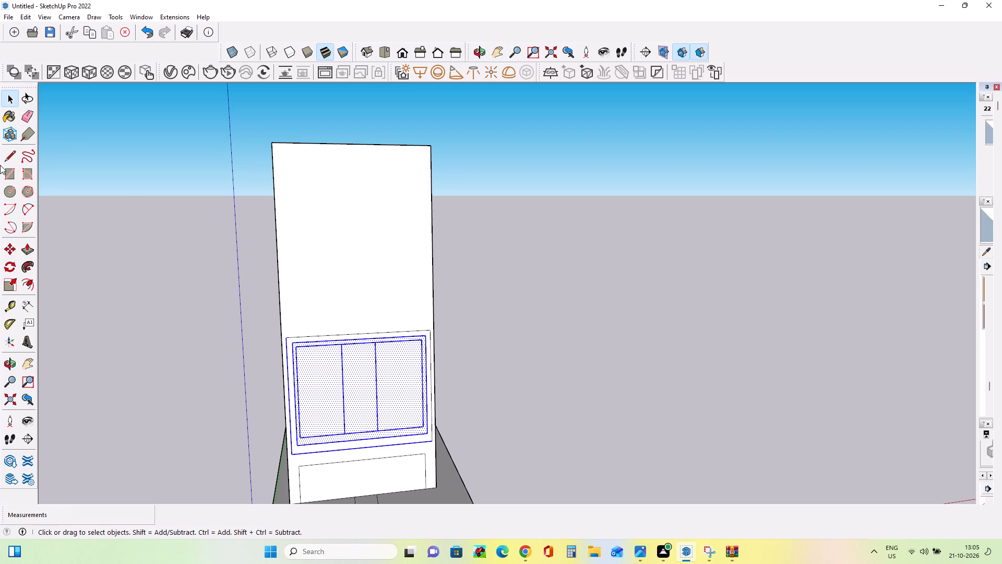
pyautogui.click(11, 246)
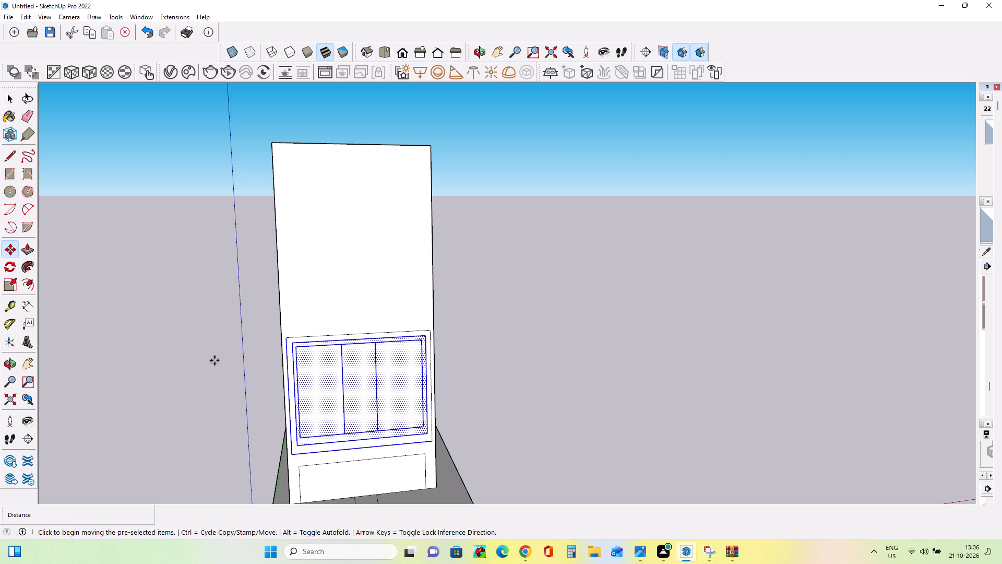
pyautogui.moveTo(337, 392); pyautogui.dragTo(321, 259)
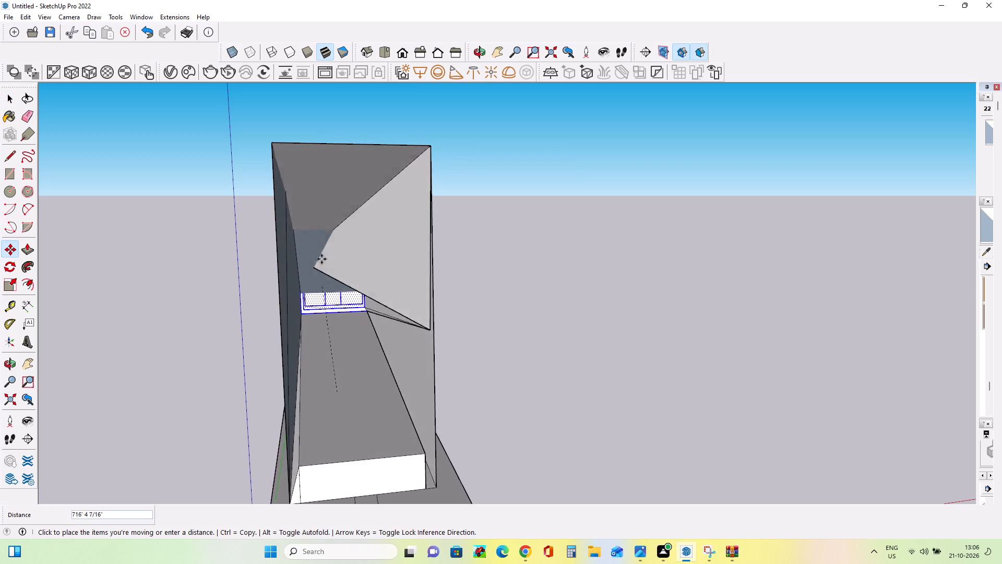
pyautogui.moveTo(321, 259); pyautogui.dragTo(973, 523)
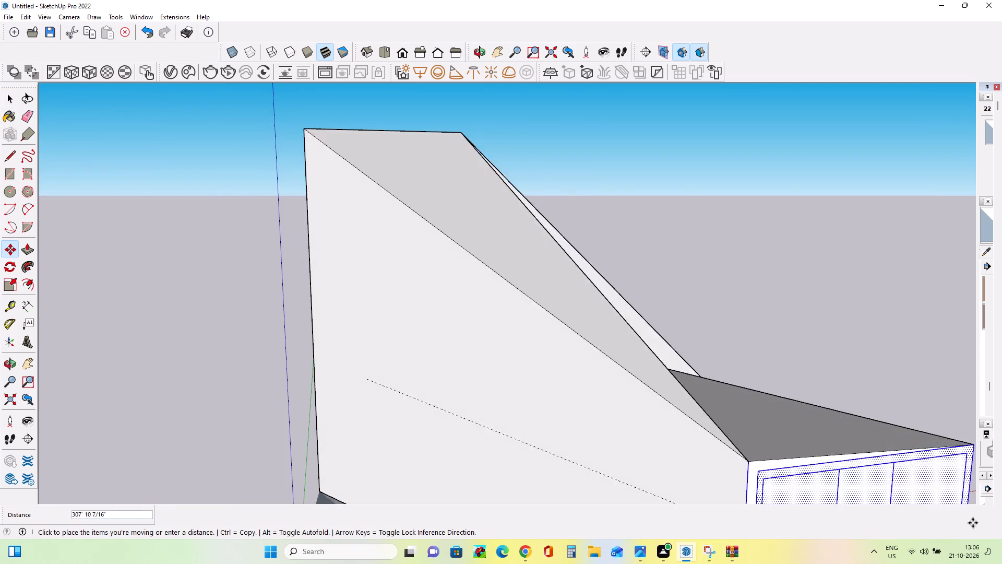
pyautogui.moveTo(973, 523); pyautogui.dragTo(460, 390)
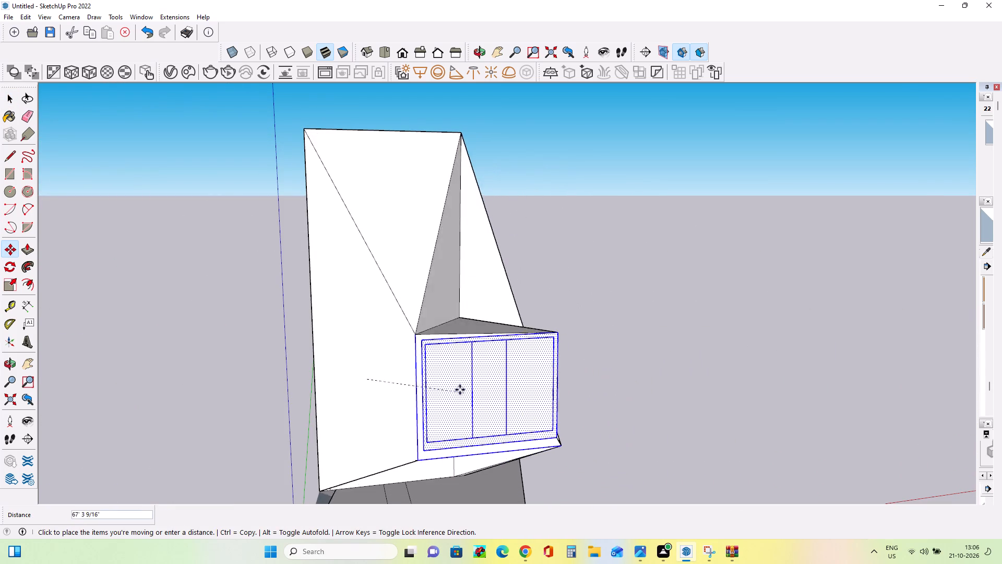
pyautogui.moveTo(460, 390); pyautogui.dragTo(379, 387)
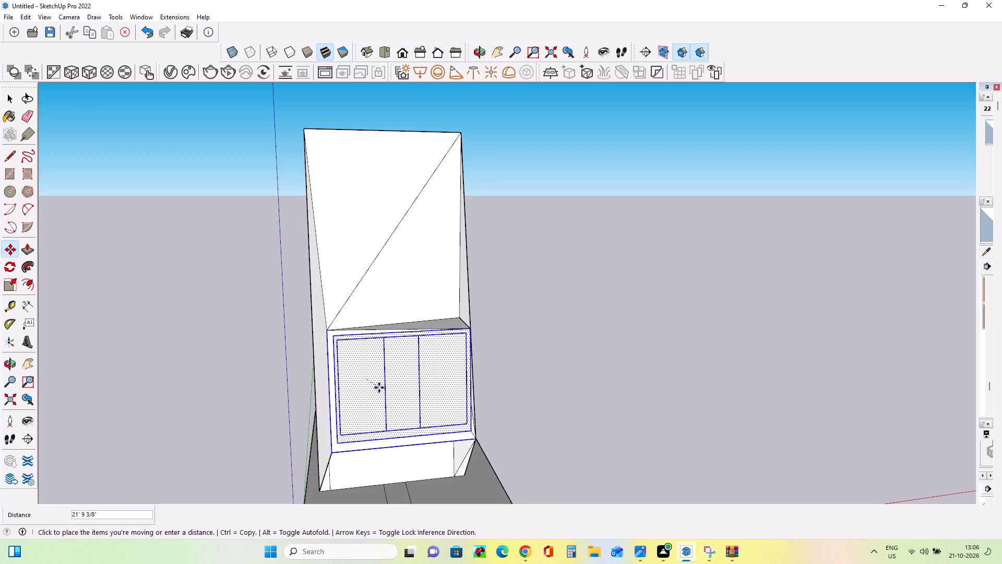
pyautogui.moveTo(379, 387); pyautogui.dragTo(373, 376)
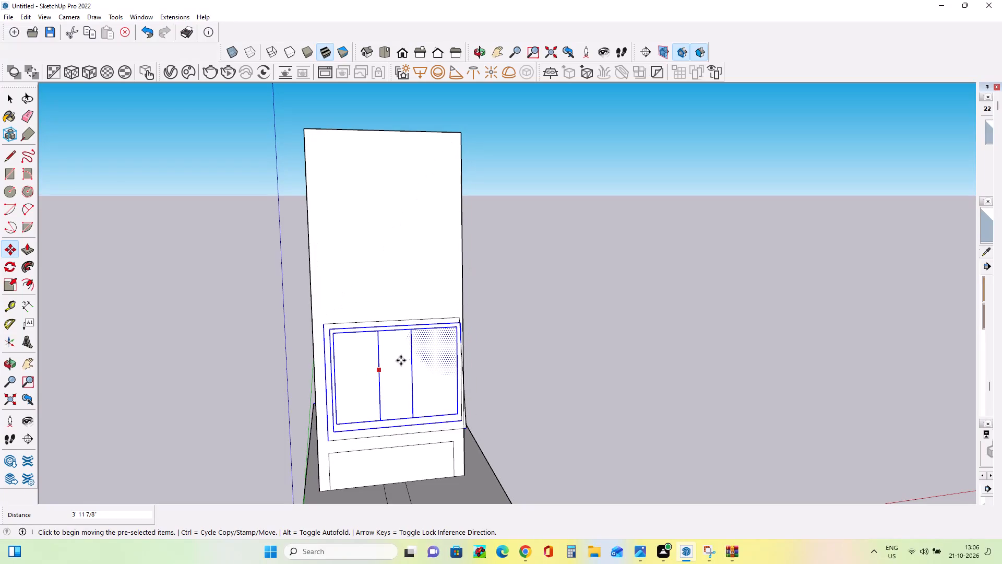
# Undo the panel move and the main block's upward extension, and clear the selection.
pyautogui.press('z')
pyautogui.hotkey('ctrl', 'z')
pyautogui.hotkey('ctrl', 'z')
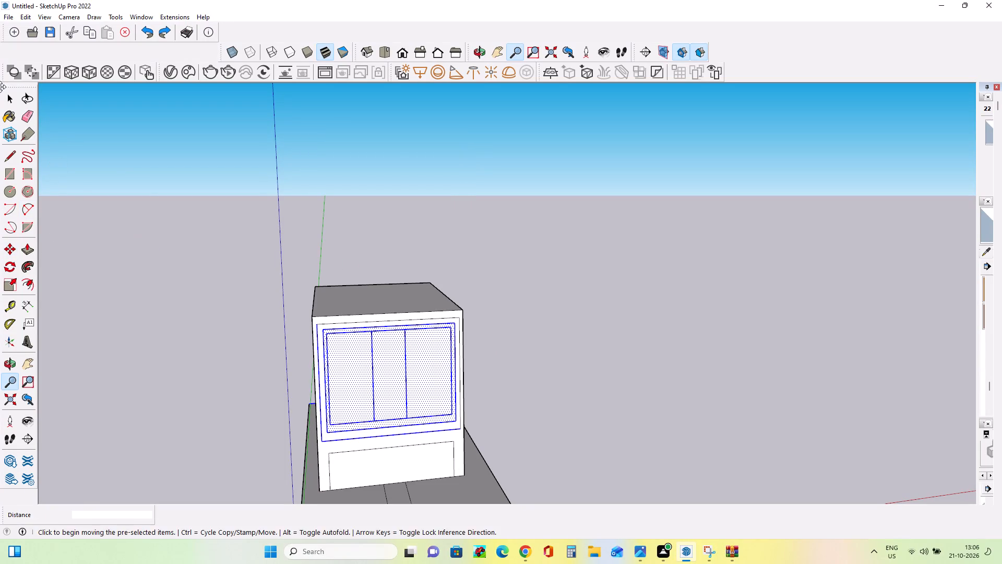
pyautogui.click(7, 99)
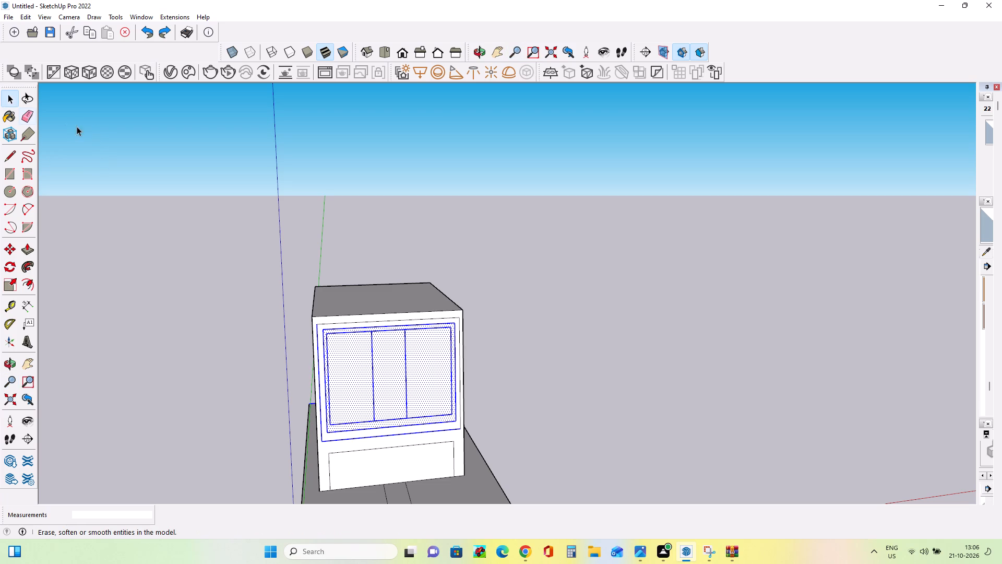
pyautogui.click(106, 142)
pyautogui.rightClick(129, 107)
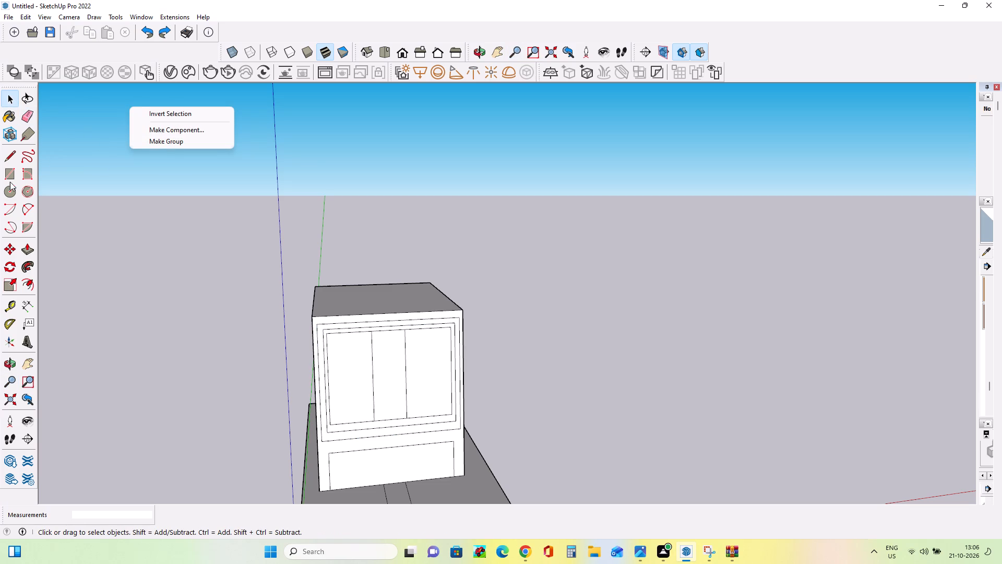
# Pull the main block's top face up about 95' 10" to form the upper storey.
pyautogui.click(20, 251)
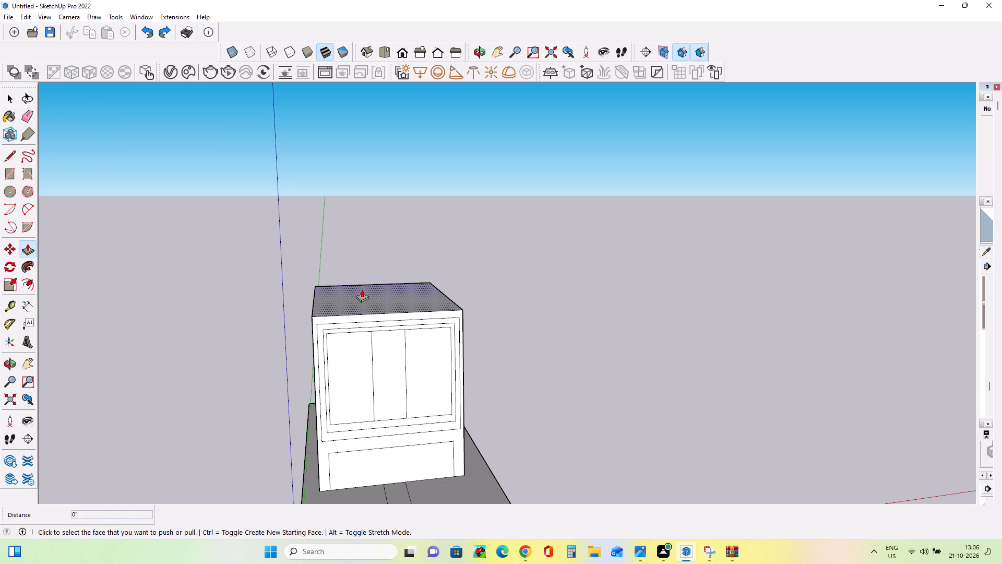
pyautogui.moveTo(362, 289); pyautogui.dragTo(328, 168)
pyautogui.moveTo(344, 257); pyautogui.dragTo(337, 218, button='right')
pyautogui.moveTo(337, 213); pyautogui.dragTo(332, 192, button='right')
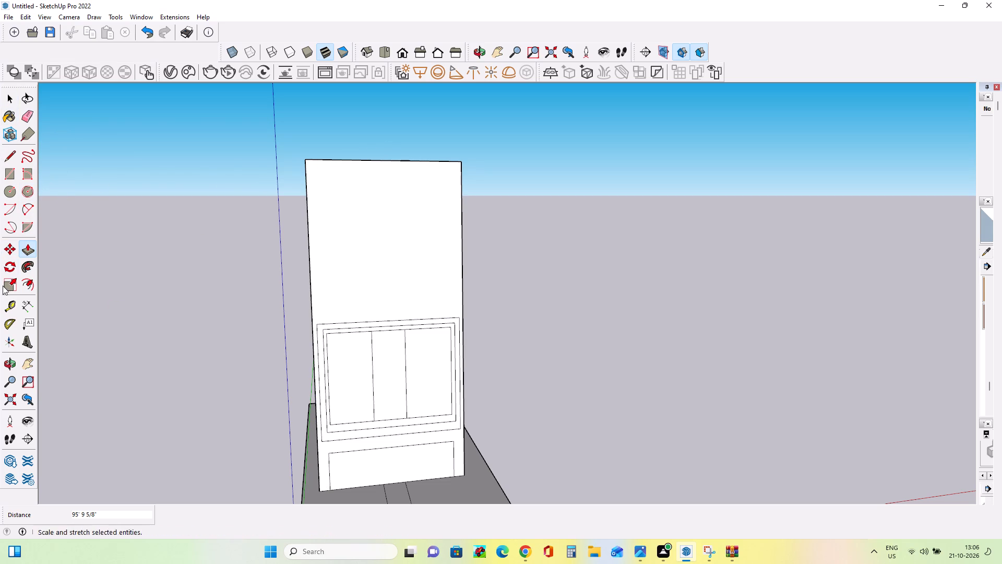
# Draw an inset rectangle about 79' wide by 73' 9" high on the upper storey's front face.
pyautogui.click(10, 173)
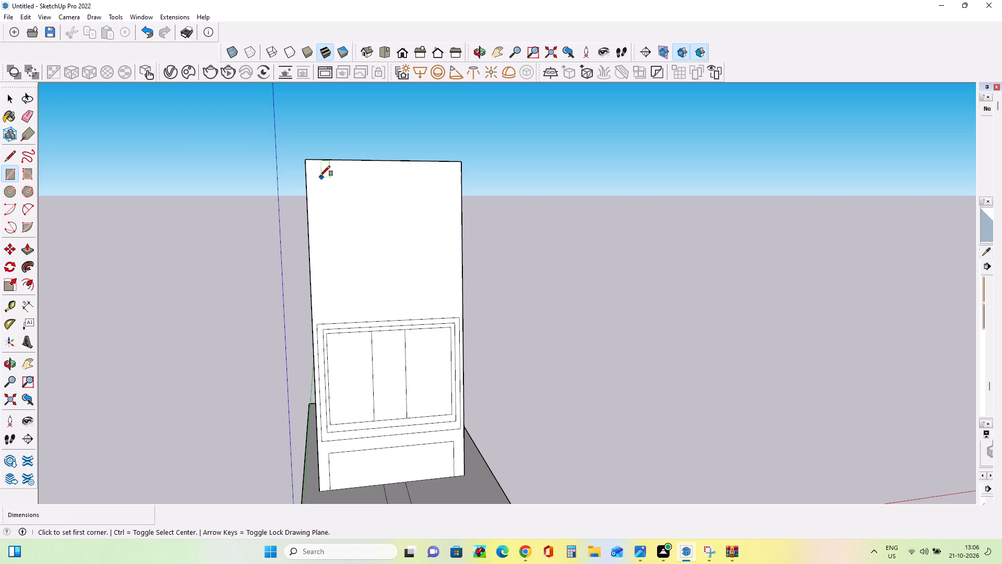
pyautogui.moveTo(319, 175); pyautogui.dragTo(447, 295)
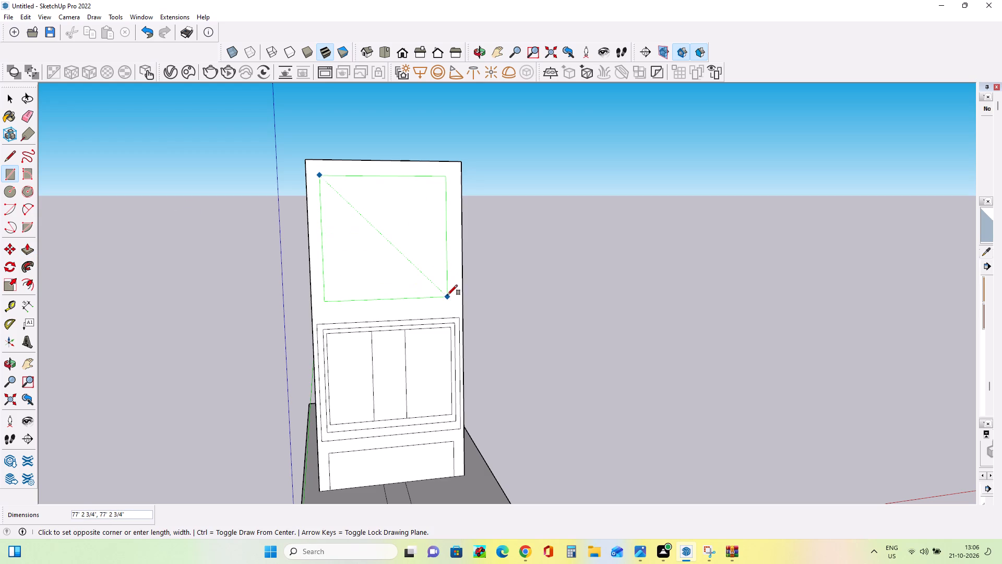
pyautogui.moveTo(447, 295); pyautogui.dragTo(450, 291)
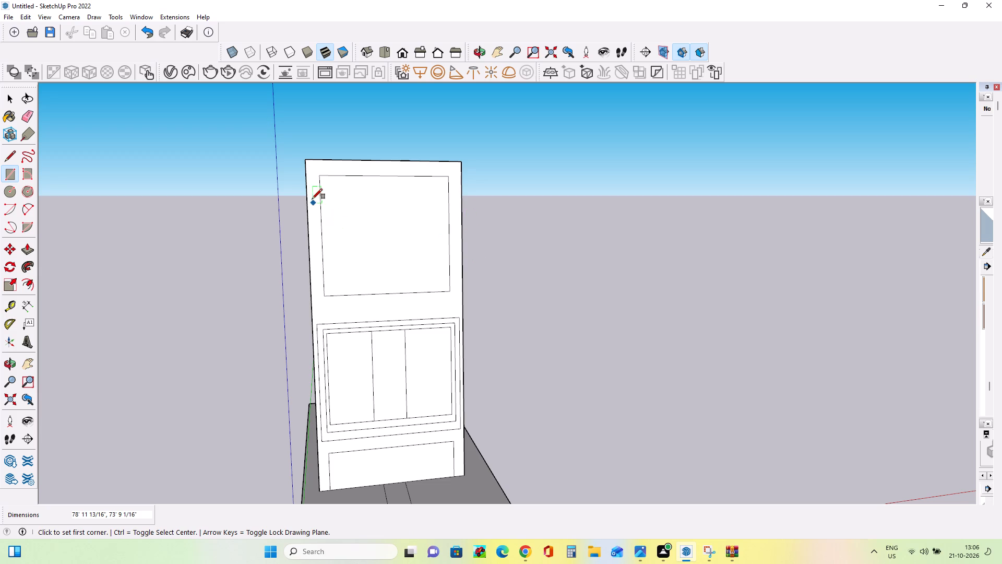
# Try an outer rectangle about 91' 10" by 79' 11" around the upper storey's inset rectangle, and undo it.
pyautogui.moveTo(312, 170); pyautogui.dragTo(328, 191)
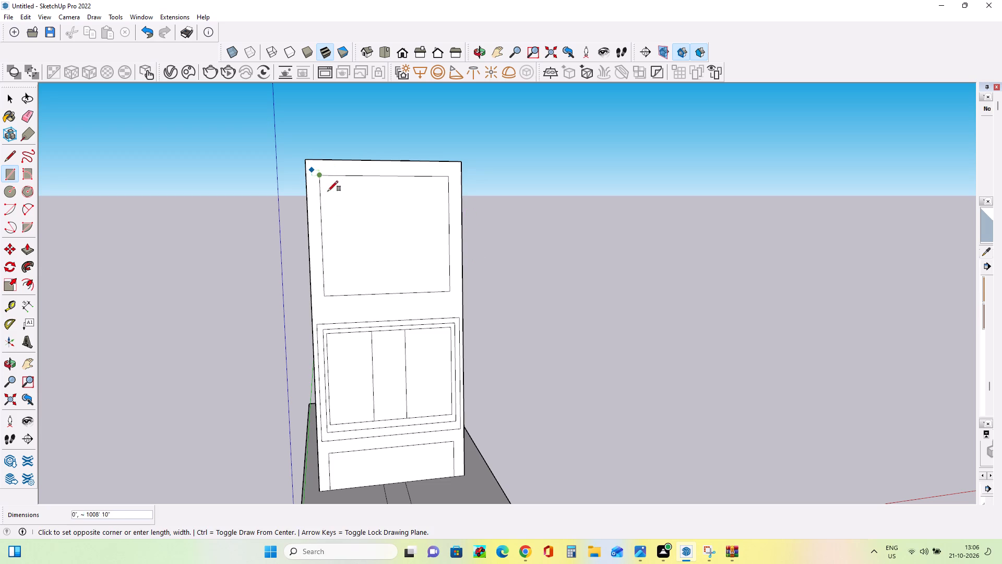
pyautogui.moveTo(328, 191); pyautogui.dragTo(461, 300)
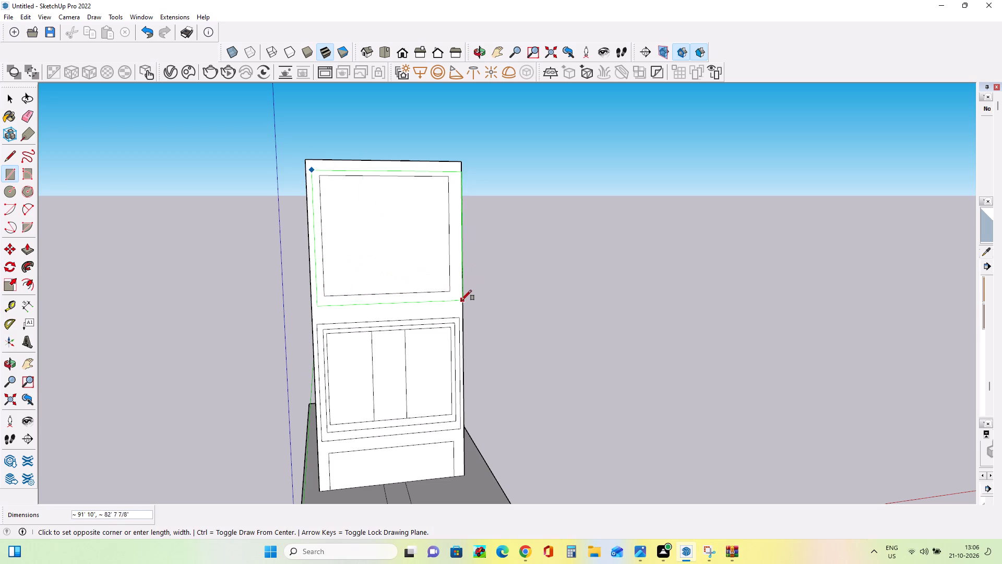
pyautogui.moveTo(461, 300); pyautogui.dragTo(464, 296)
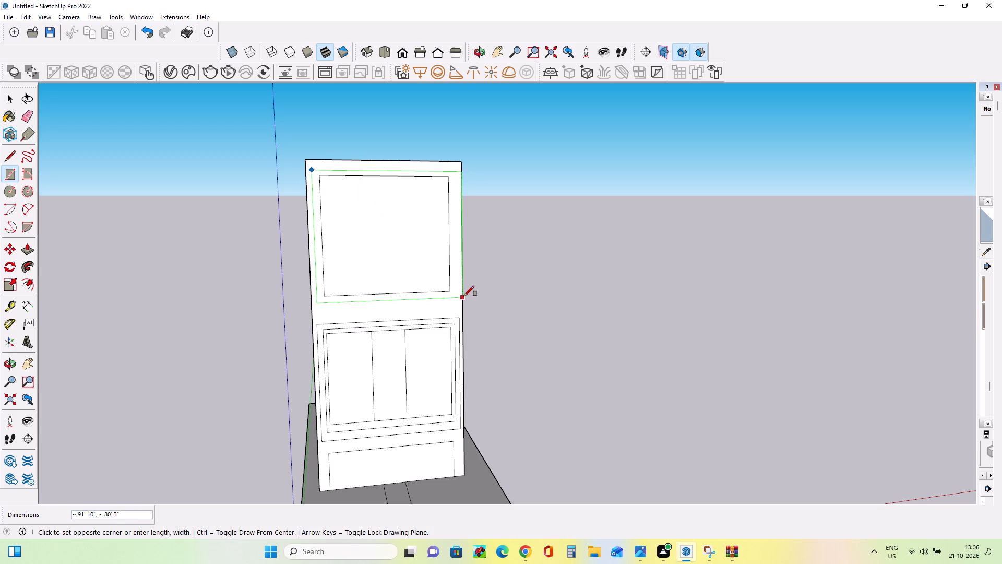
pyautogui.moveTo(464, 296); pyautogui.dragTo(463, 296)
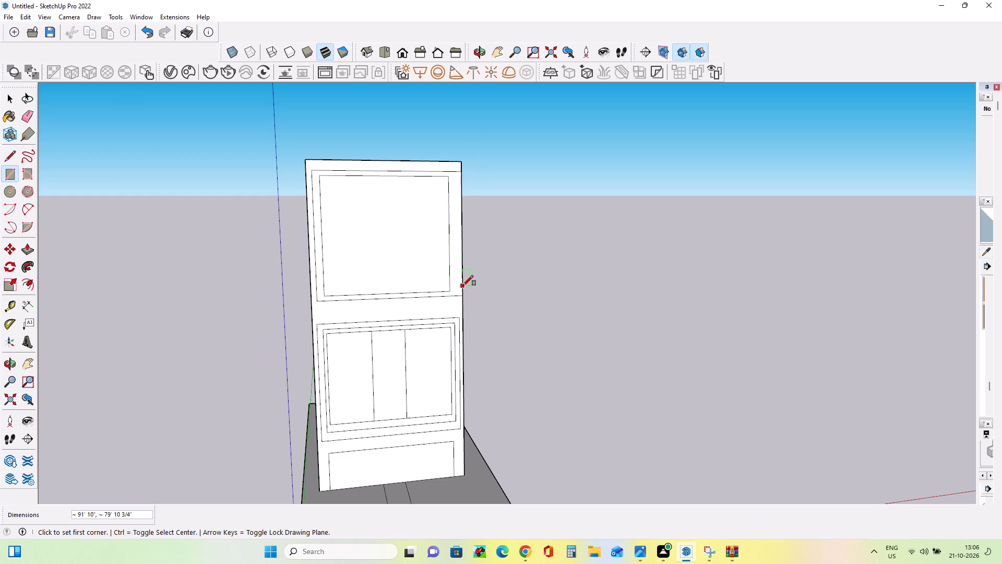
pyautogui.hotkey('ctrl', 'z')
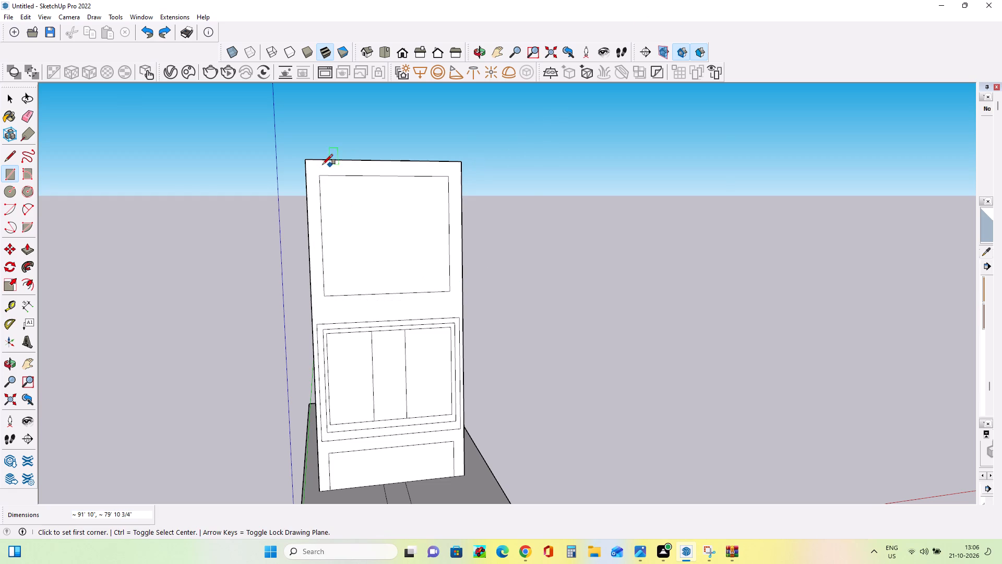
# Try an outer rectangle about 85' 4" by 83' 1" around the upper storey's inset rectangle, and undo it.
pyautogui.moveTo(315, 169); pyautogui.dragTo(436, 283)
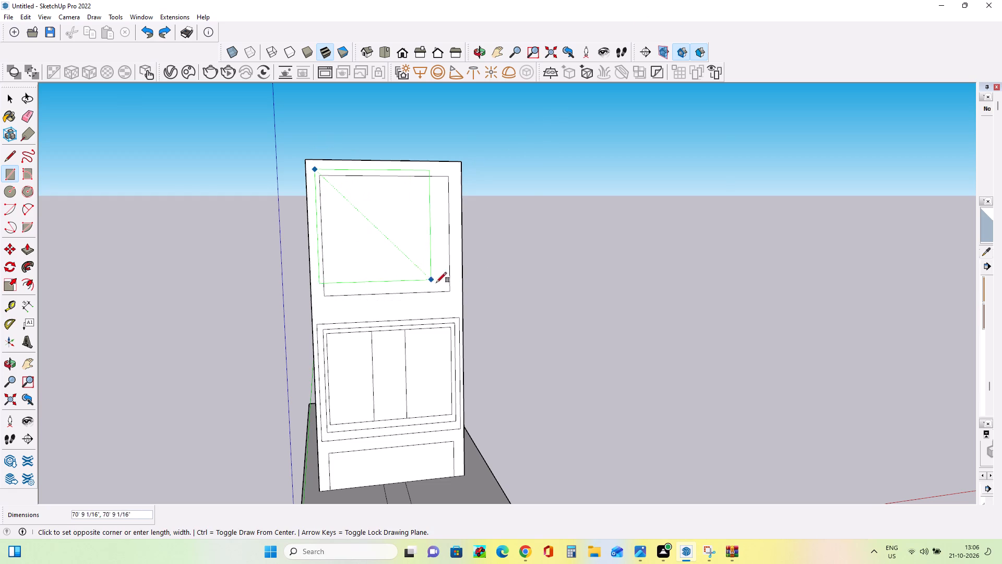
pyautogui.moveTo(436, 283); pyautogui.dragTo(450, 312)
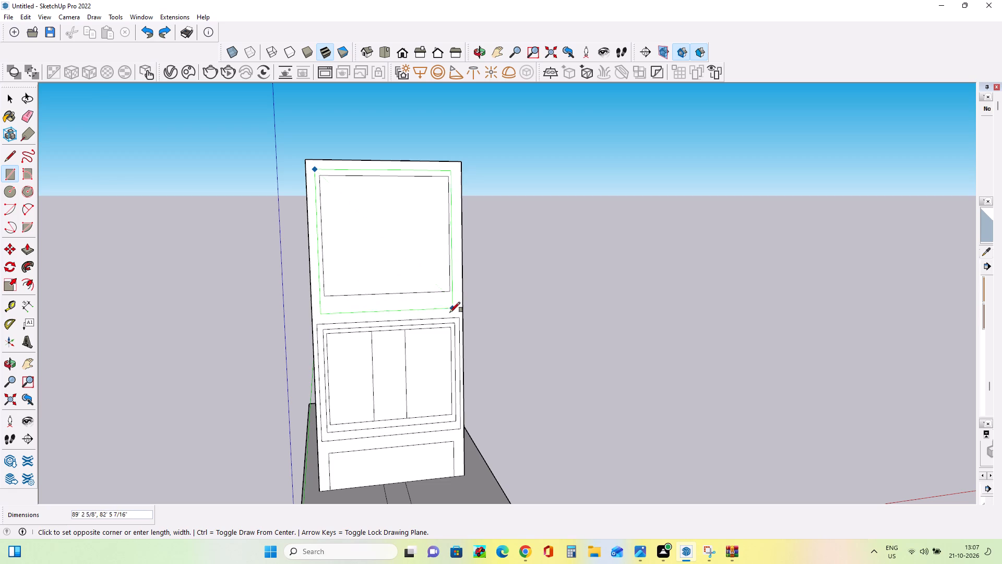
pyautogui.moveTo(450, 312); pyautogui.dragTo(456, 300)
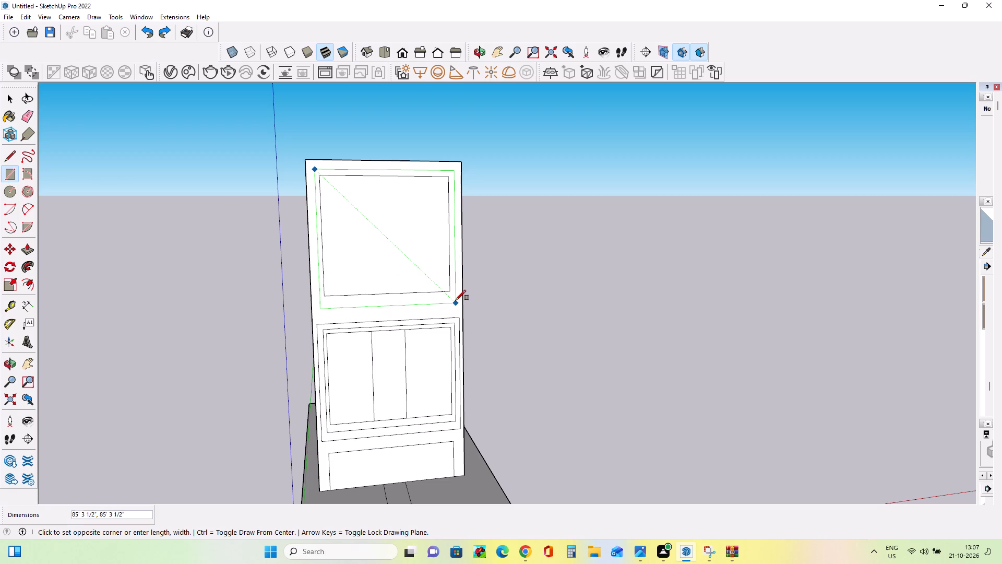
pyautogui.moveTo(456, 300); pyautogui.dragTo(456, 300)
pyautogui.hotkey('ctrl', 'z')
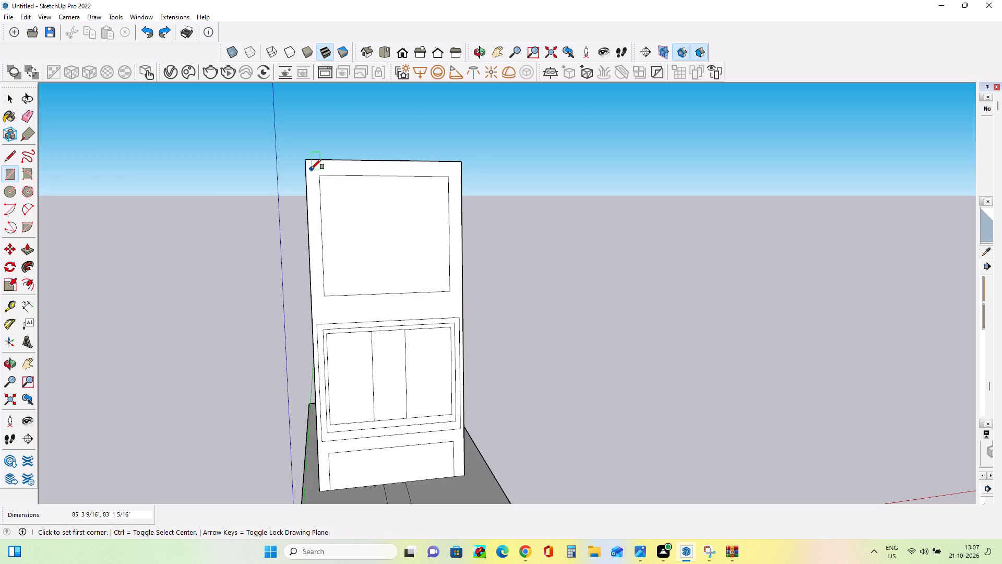
# Draw an outer rectangle about 89' 5" wide by 84' 2" high around the upper storey's inset rectangle.
pyautogui.moveTo(311, 169); pyautogui.dragTo(469, 284)
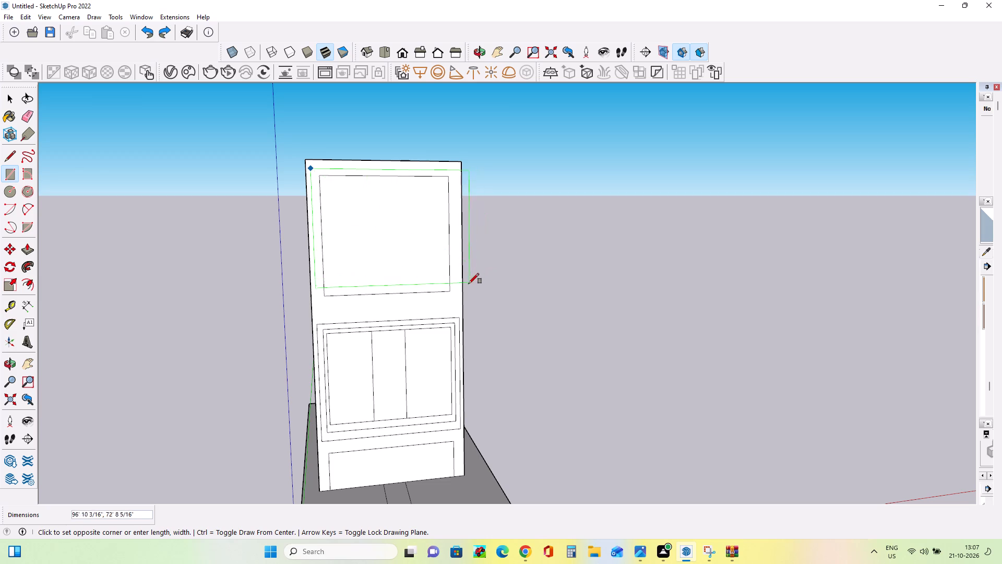
pyautogui.moveTo(469, 284); pyautogui.dragTo(455, 304)
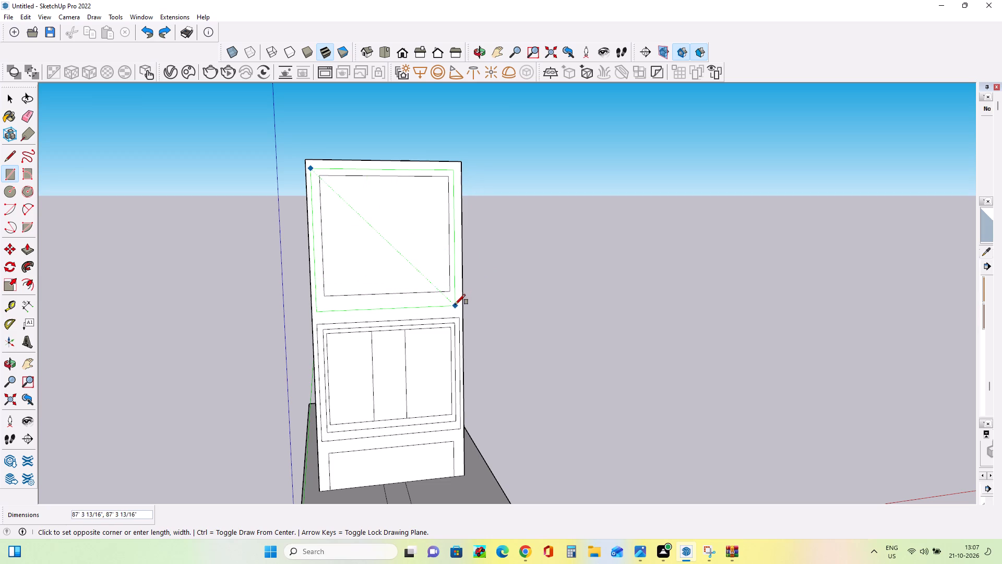
pyautogui.moveTo(455, 304); pyautogui.dragTo(458, 301)
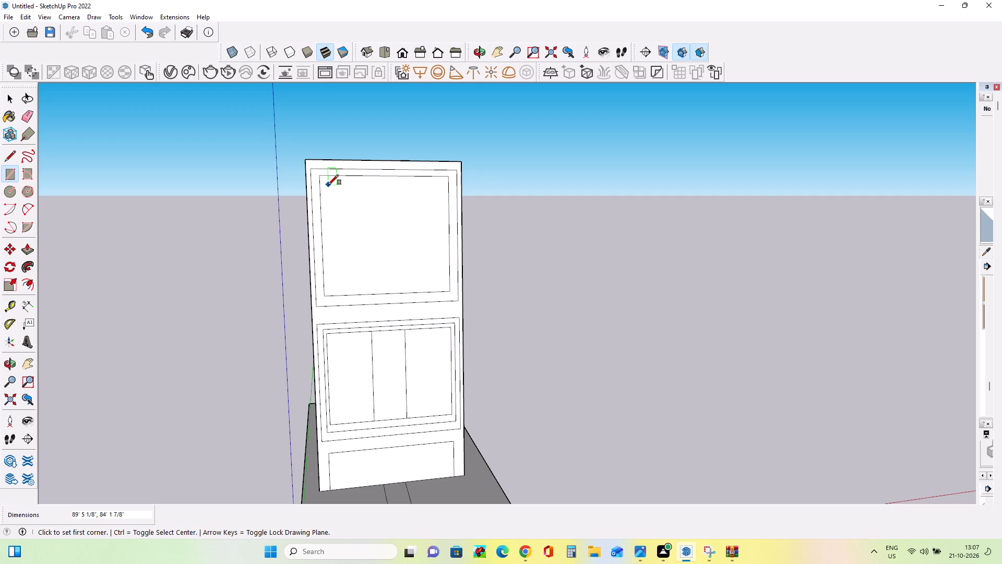
# Draw an inner rectangle about 67' 8" wide by 59' 9" high inside the upper storey's inset rectangle.
pyautogui.moveTo(329, 185); pyautogui.dragTo(439, 278)
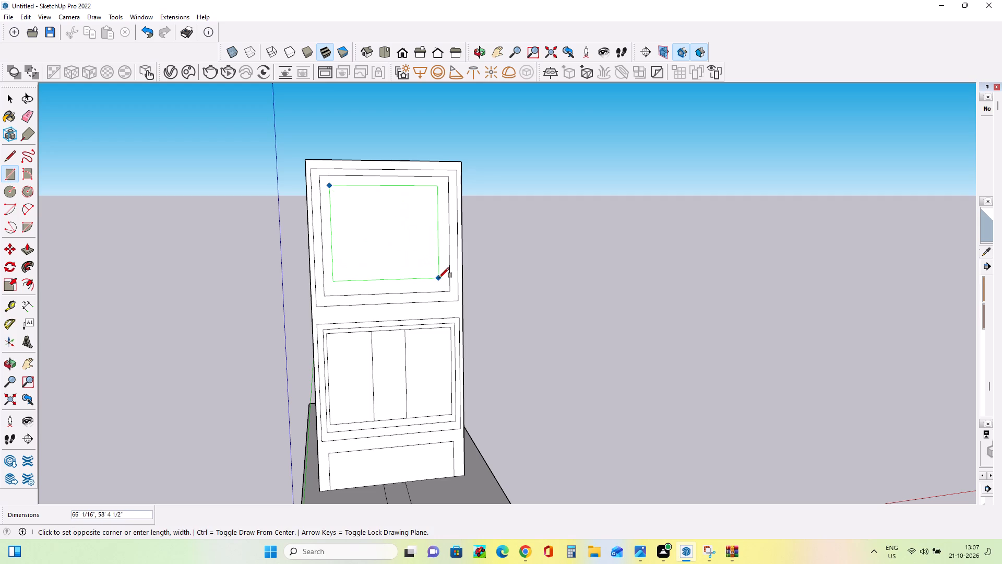
pyautogui.moveTo(439, 278); pyautogui.dragTo(441, 279)
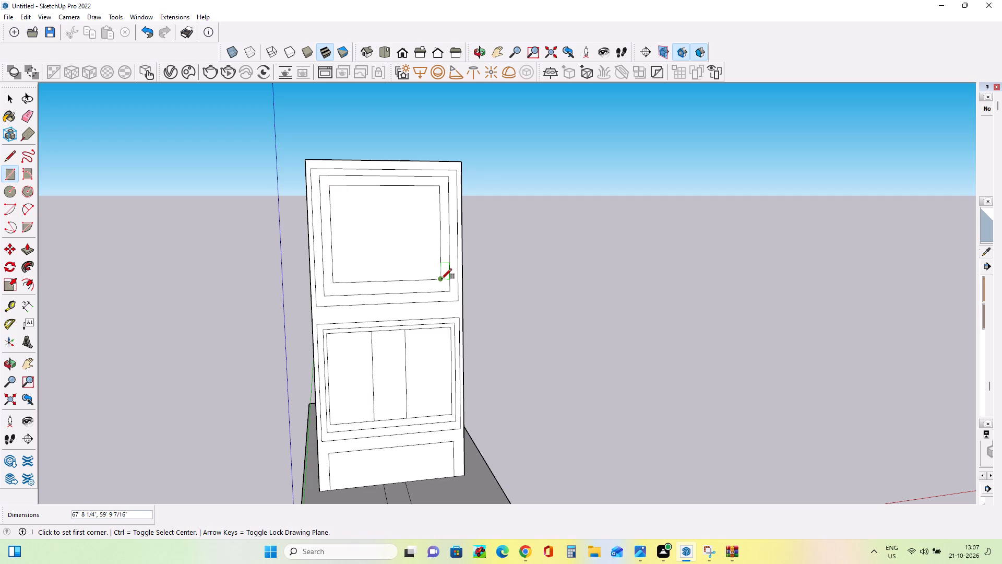
# Divide the upper storey's innermost rectangle into three full-height panels, drawing the first about 24' 7" wide and the middle one about 21' 7" wide.
pyautogui.moveTo(331, 190); pyautogui.dragTo(359, 229)
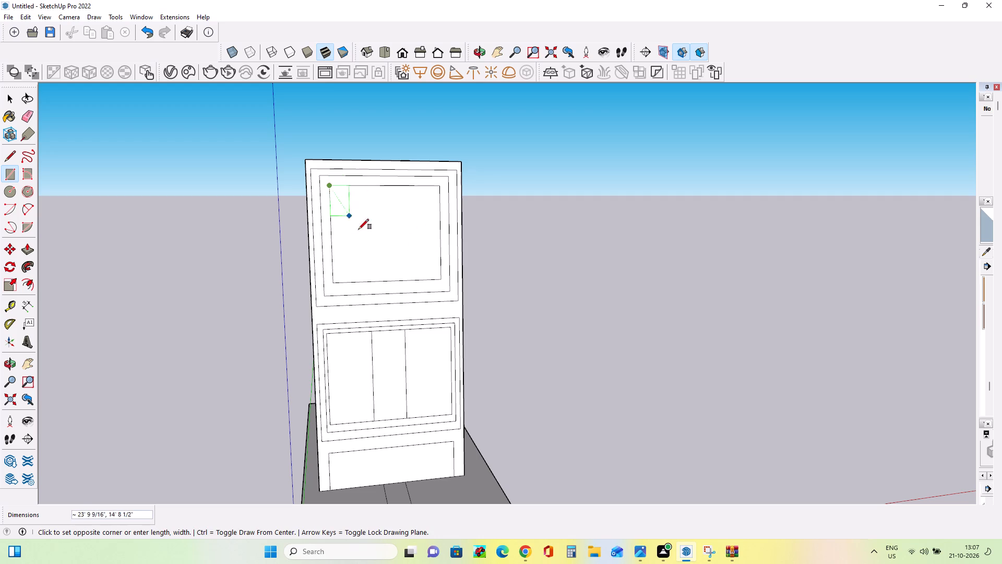
pyautogui.moveTo(359, 229); pyautogui.dragTo(375, 278)
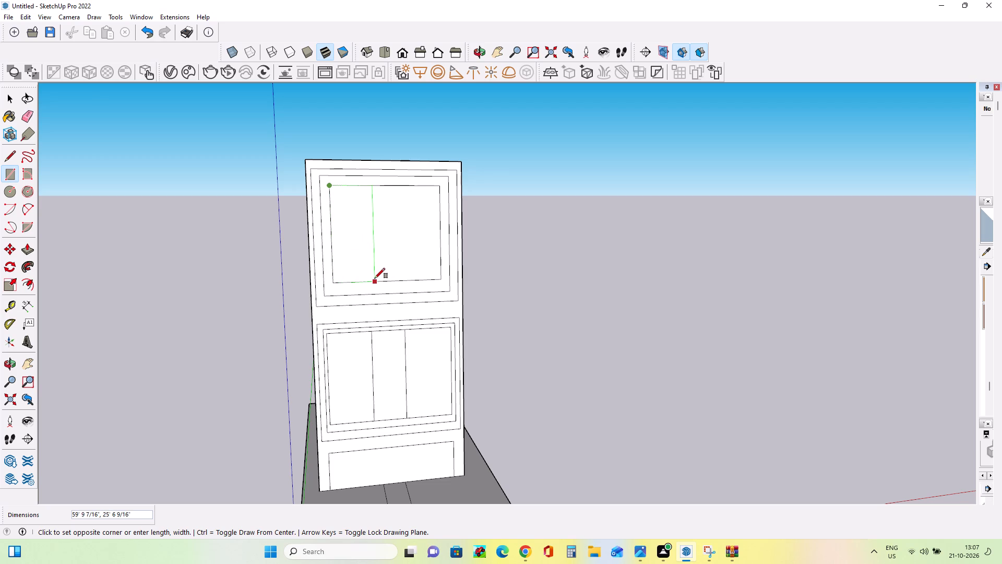
pyautogui.moveTo(375, 278); pyautogui.dragTo(373, 279)
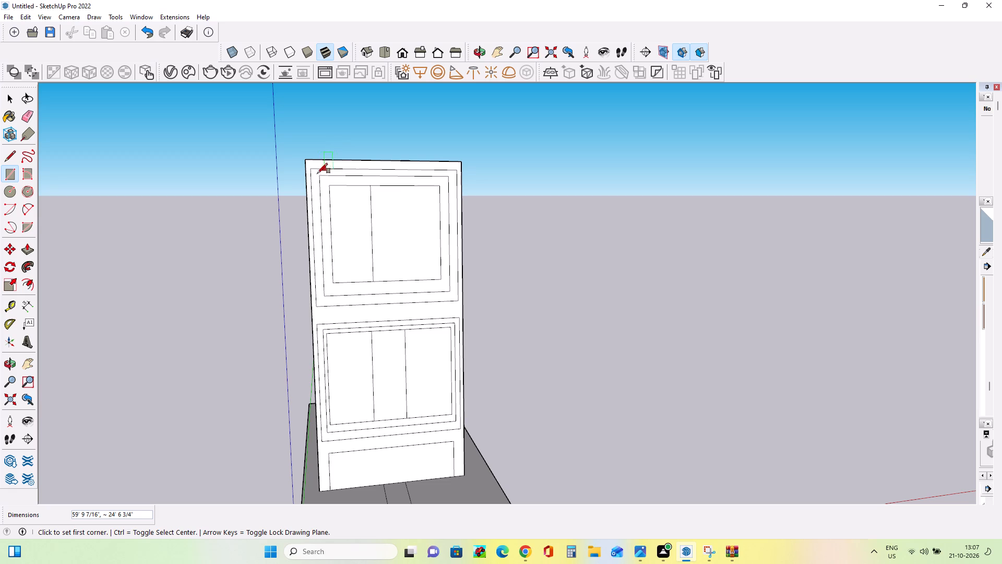
pyautogui.moveTo(367, 186); pyautogui.dragTo(406, 282)
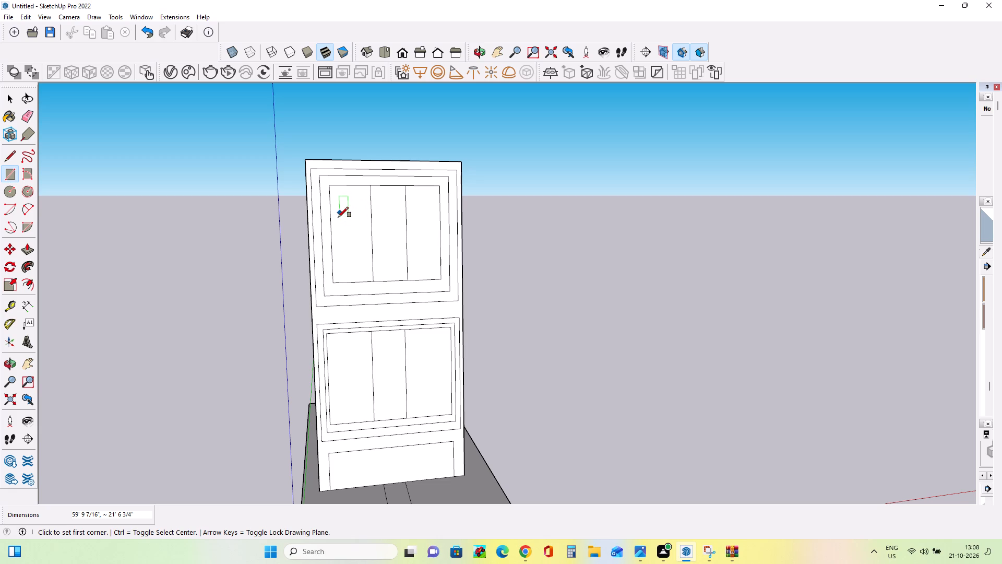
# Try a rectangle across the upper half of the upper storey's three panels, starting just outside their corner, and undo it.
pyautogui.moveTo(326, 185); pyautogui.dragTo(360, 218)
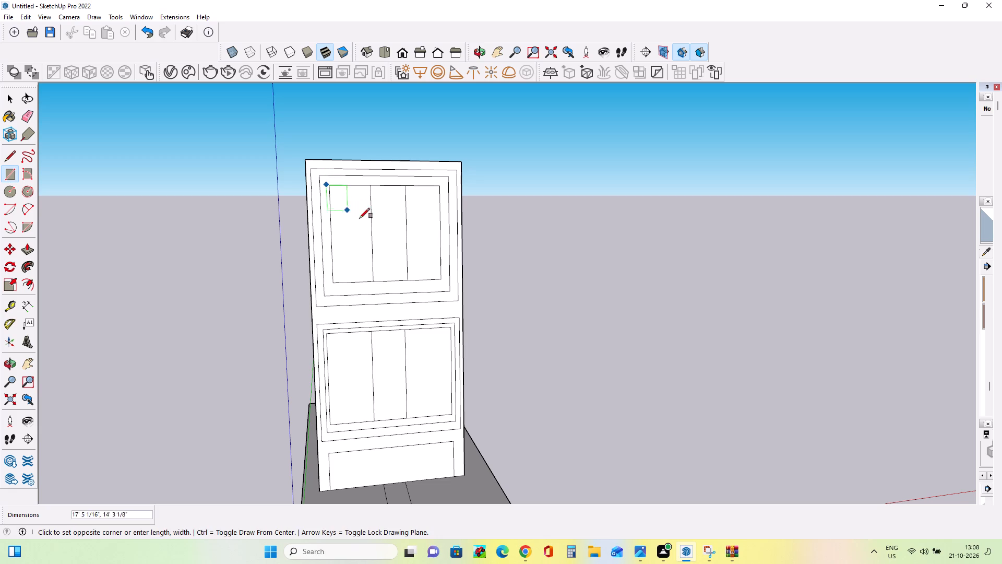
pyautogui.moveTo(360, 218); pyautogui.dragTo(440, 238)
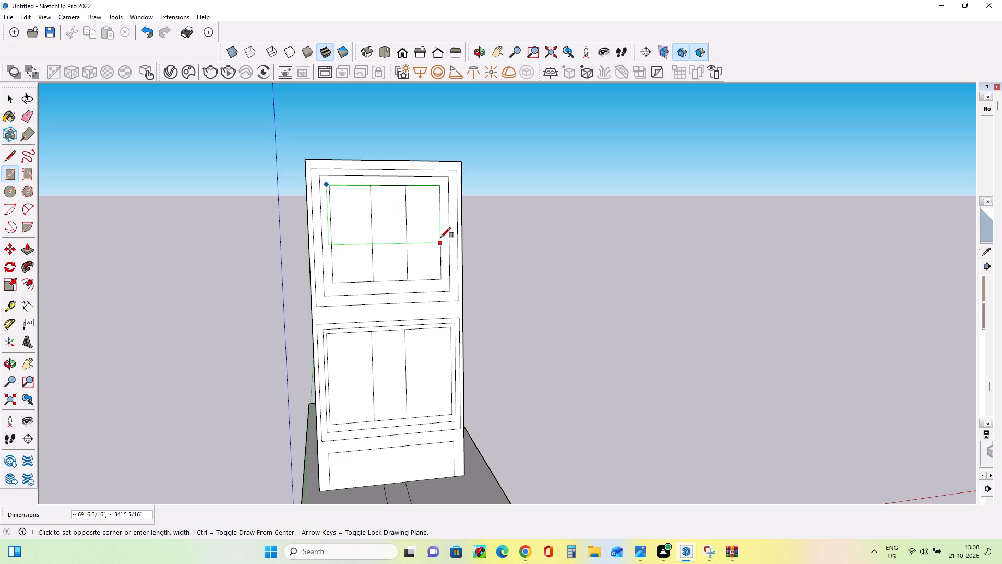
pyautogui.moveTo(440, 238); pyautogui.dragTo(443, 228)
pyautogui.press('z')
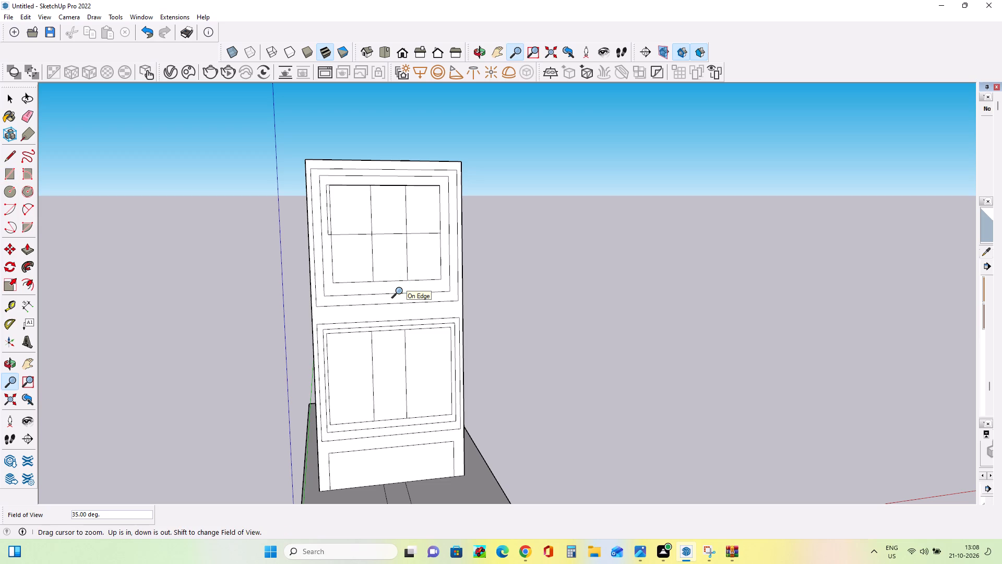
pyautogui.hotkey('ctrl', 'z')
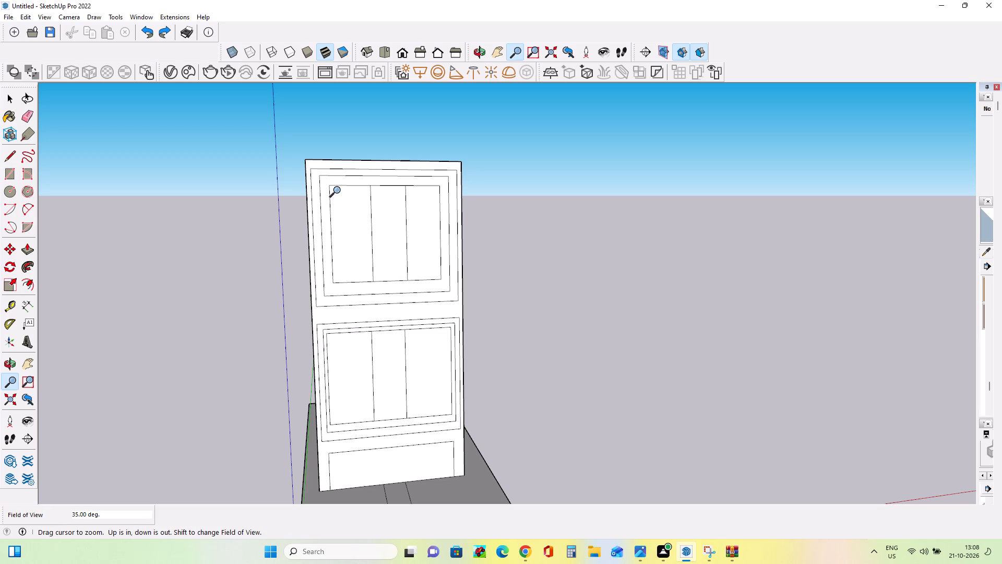
# Split the upper storey's three panels horizontally with a rectangle about 67' 8" wide by 29' 11" high from their top corner.
pyautogui.click(14, 170)
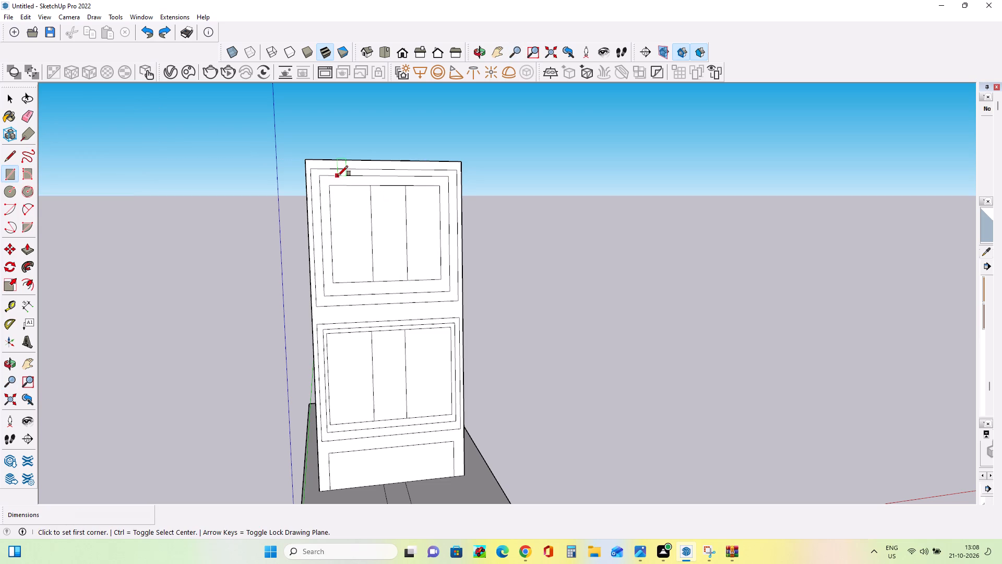
pyautogui.moveTo(333, 185); pyautogui.dragTo(414, 243)
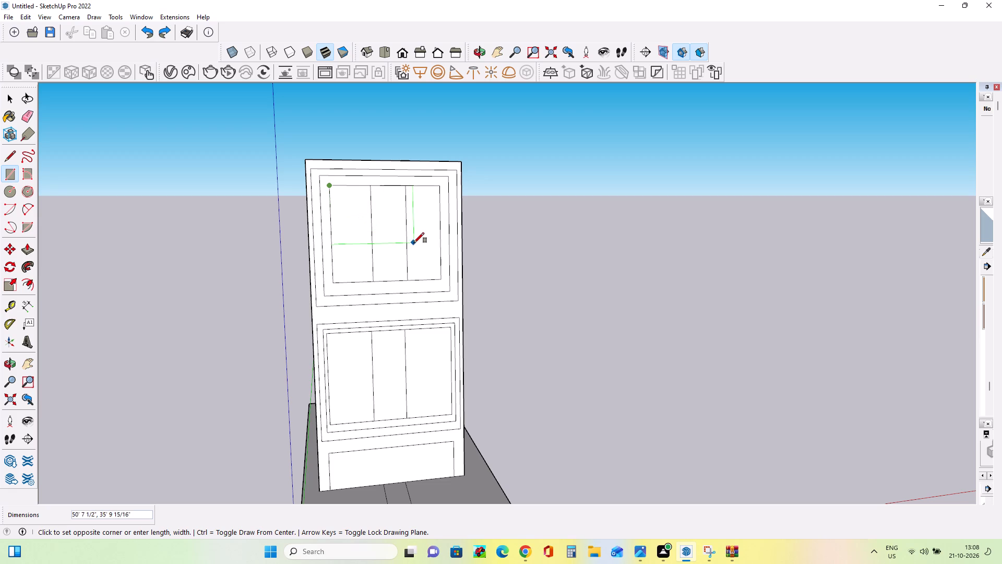
pyautogui.moveTo(414, 243); pyautogui.dragTo(441, 232)
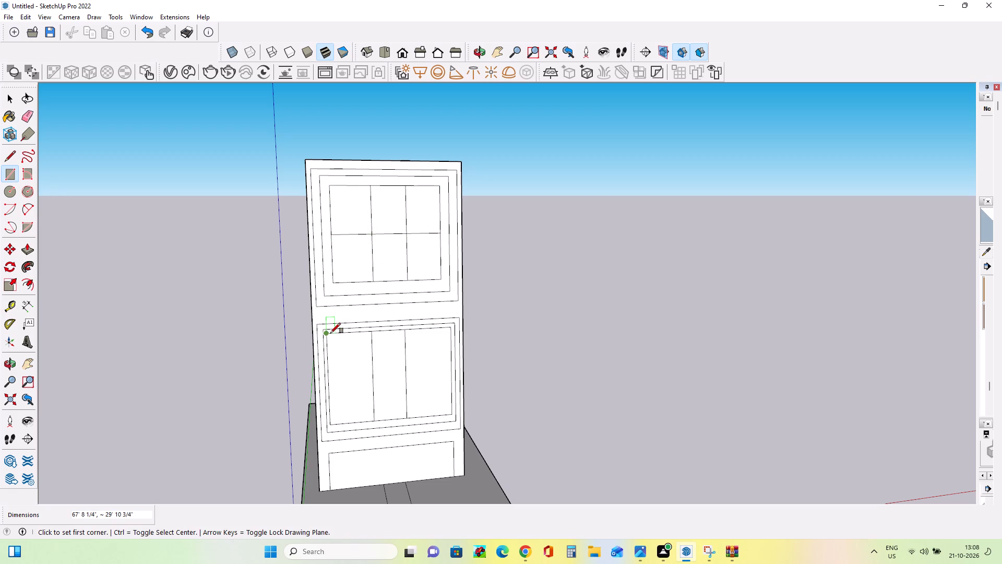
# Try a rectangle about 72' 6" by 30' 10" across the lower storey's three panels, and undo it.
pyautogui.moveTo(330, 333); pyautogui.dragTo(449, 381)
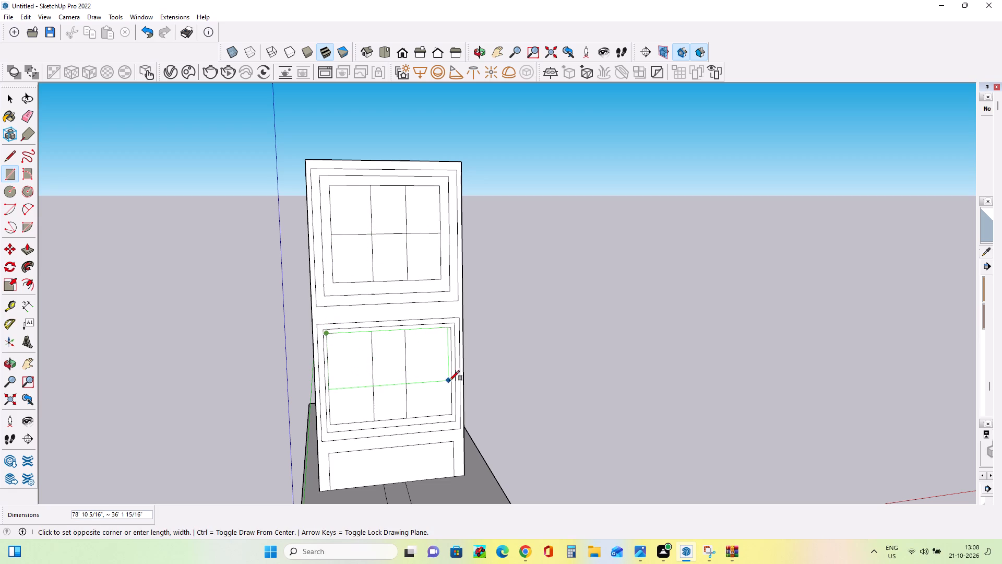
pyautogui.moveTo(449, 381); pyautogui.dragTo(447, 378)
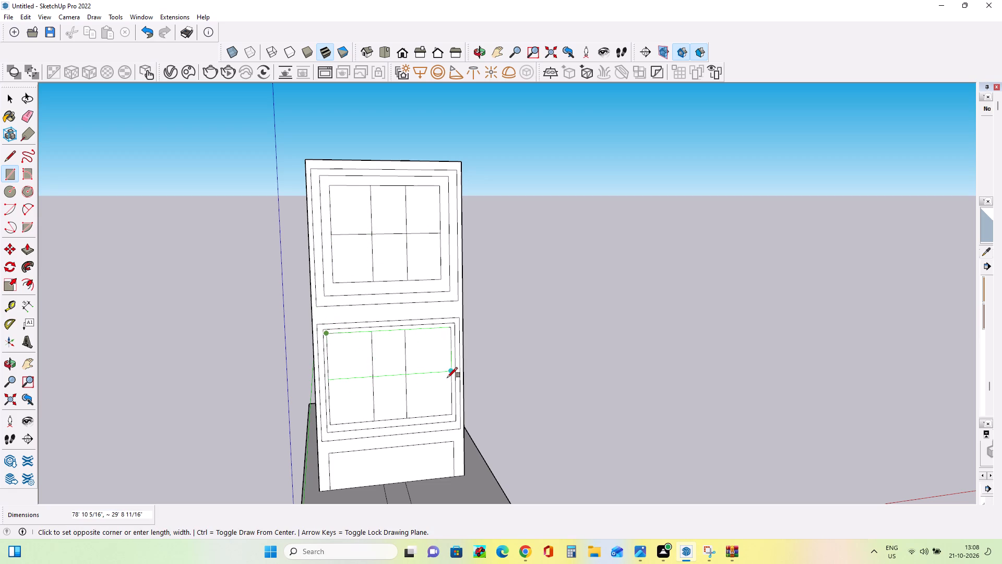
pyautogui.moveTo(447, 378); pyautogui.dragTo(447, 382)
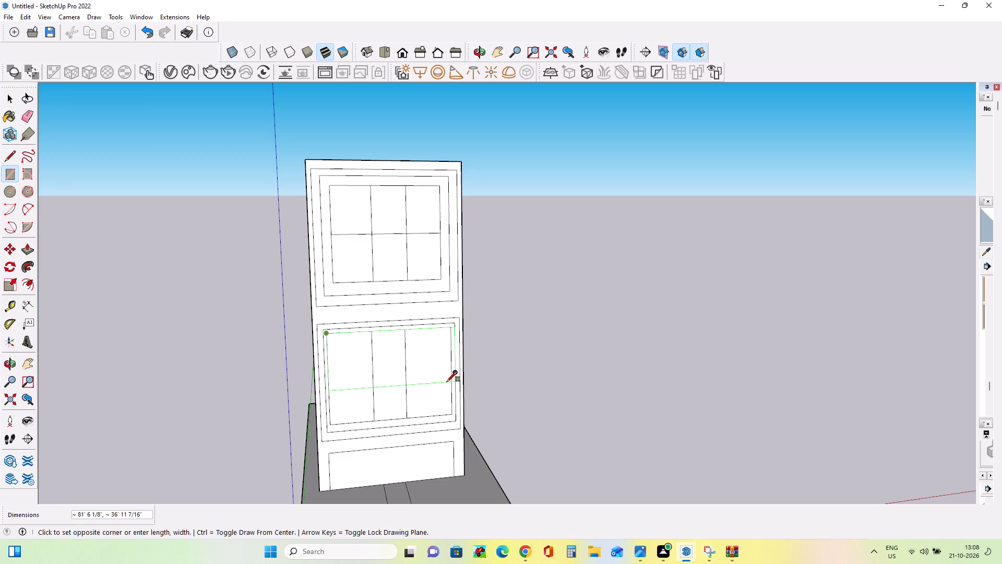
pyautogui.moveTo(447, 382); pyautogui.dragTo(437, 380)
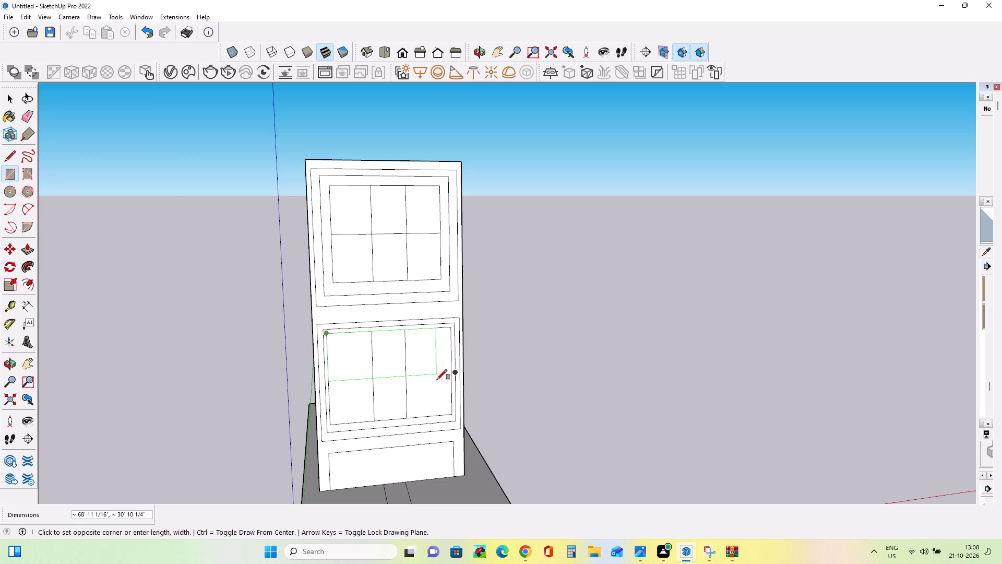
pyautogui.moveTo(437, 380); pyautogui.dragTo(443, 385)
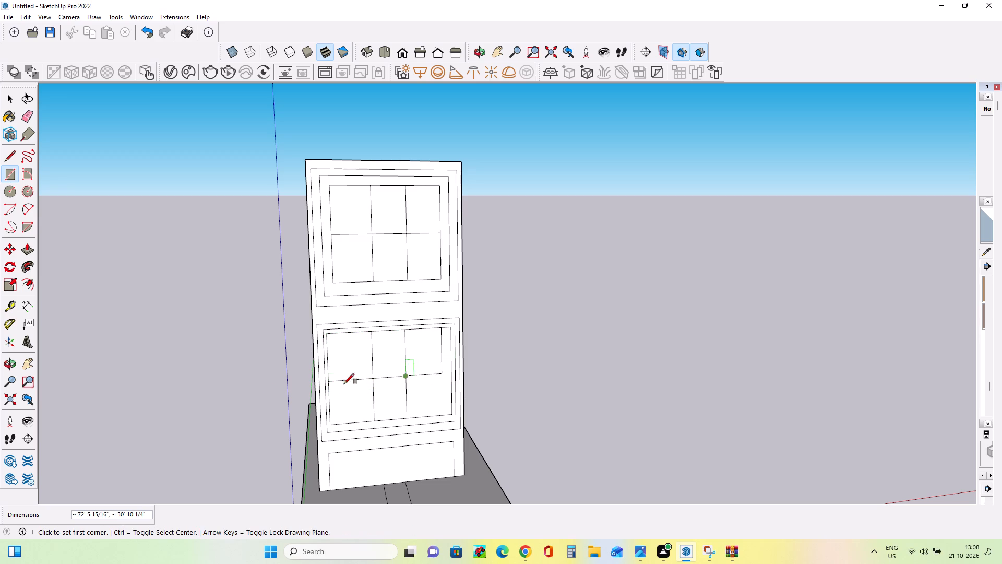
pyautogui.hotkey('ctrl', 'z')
# Split the lower storey's three panels horizontally with a rectangle about 78' 10" wide by 29' 9" high from their top corner.
pyautogui.click(31, 382)
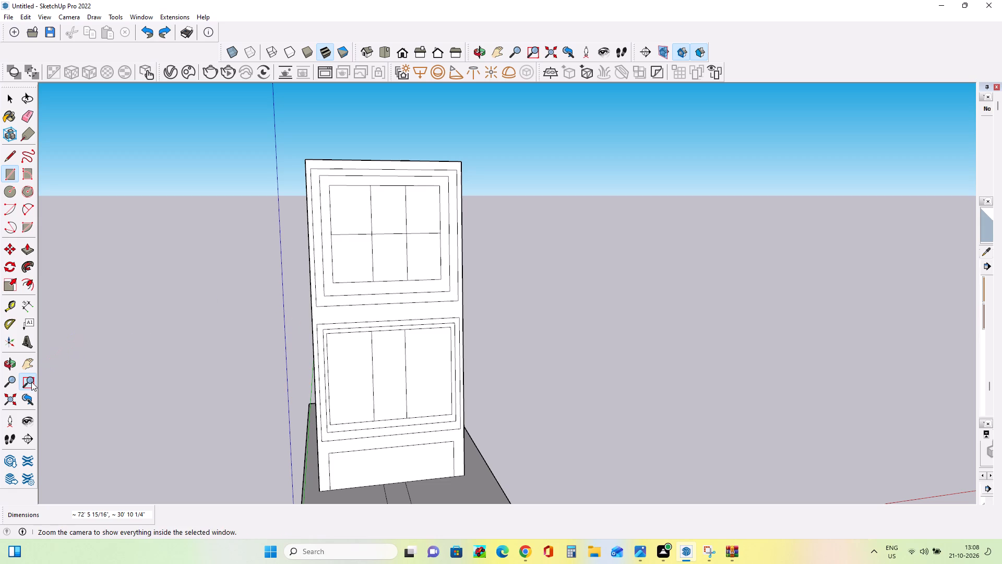
pyautogui.scroll(1, 406, 399)
pyautogui.scroll(-2, 405, 399)
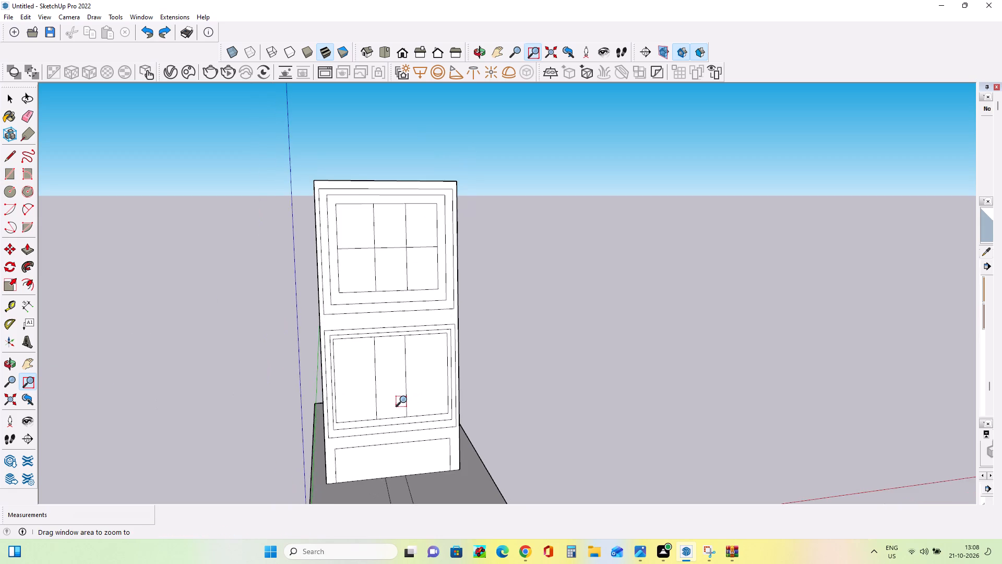
pyautogui.scroll(11, 405, 399)
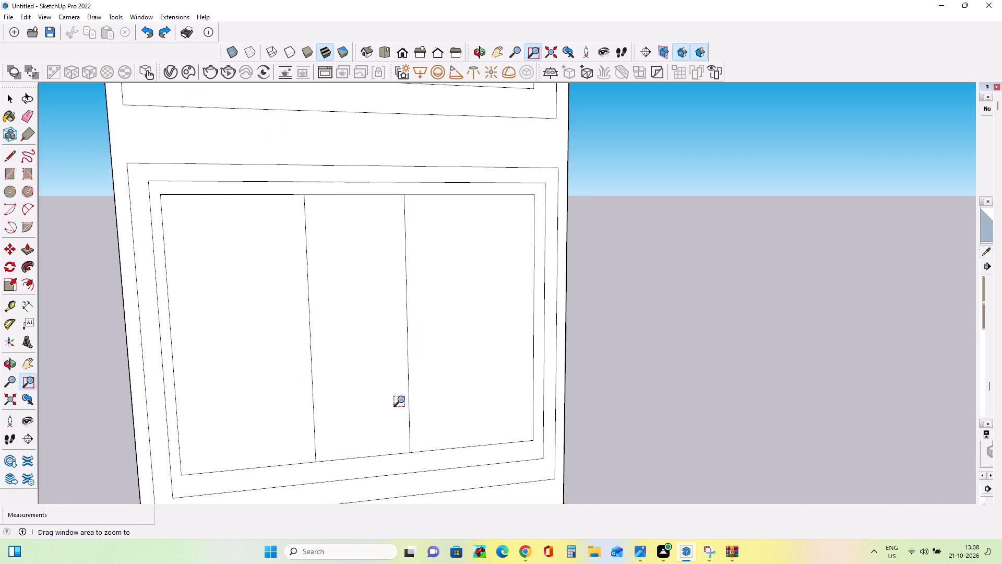
pyautogui.scroll(2, 403, 399)
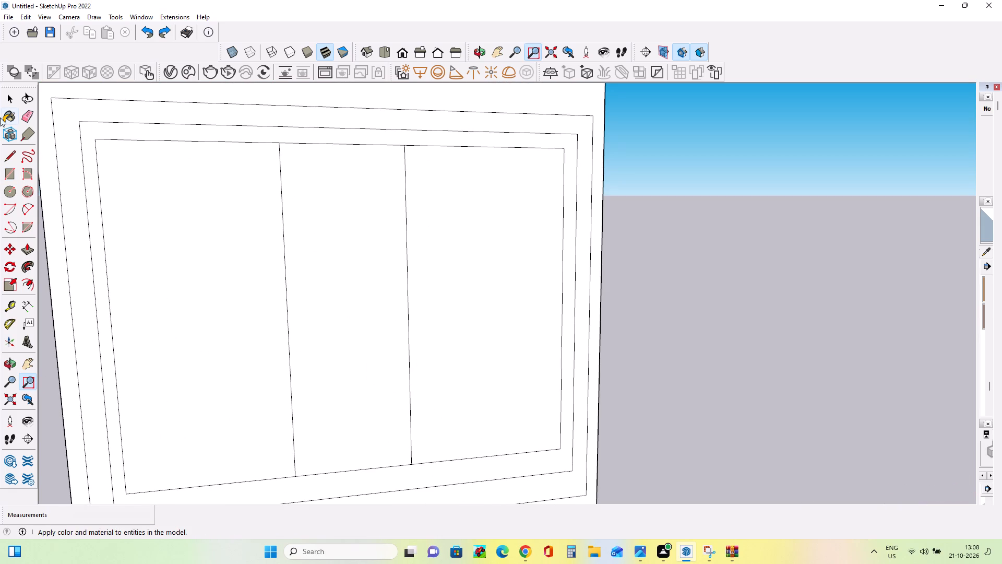
pyautogui.click(1, 167)
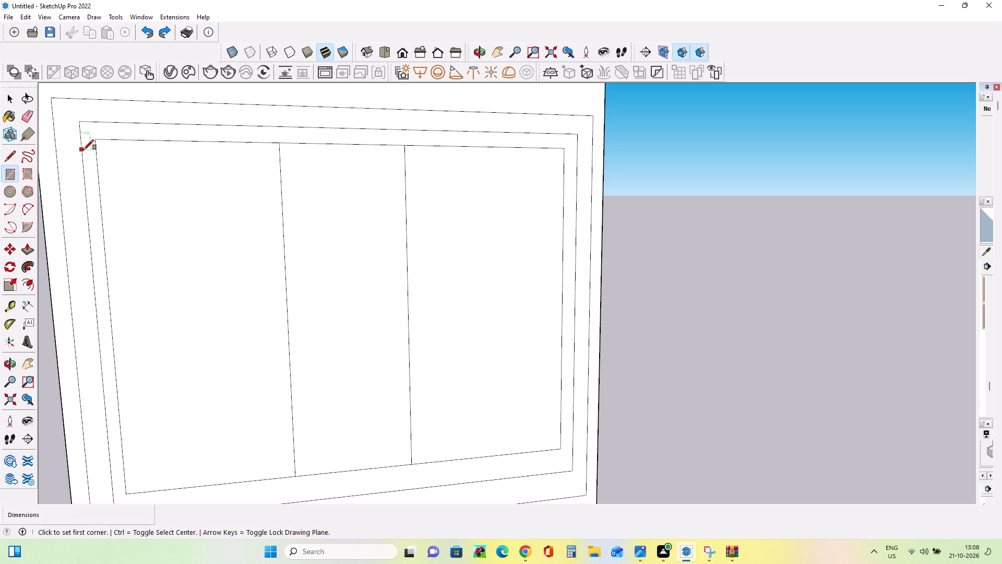
pyautogui.moveTo(97, 138); pyautogui.dragTo(223, 201)
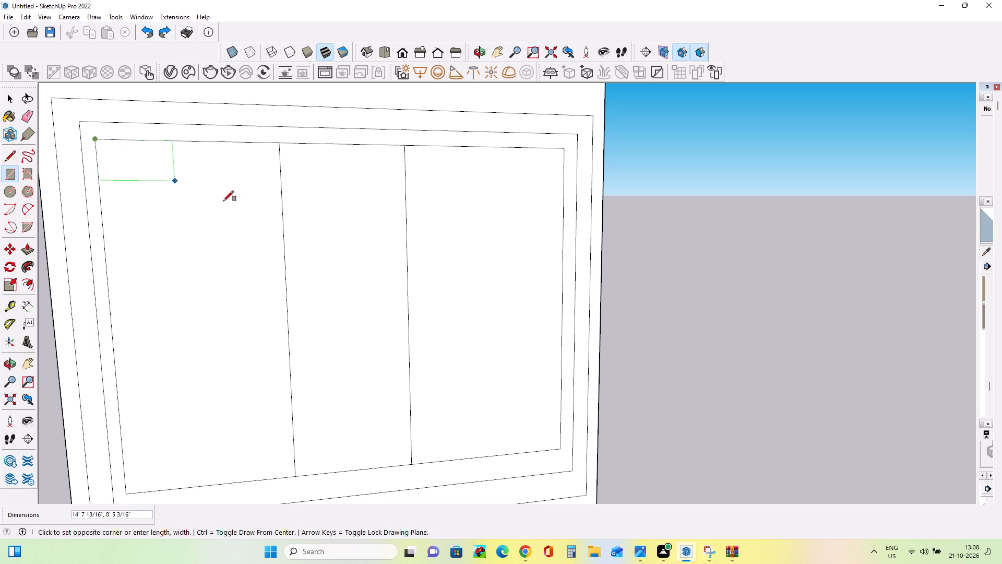
pyautogui.moveTo(223, 201); pyautogui.dragTo(556, 303)
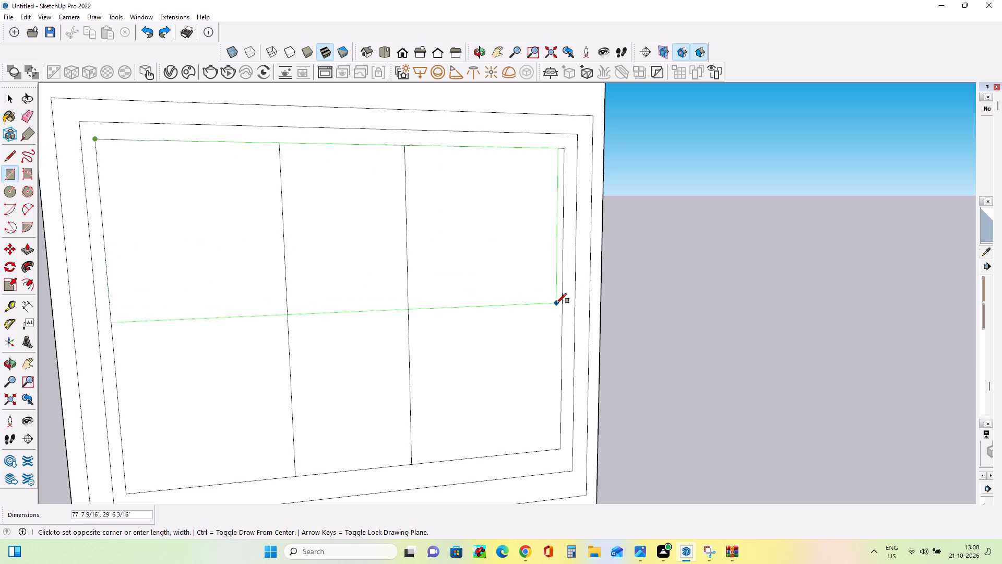
pyautogui.moveTo(556, 303); pyautogui.dragTo(559, 299)
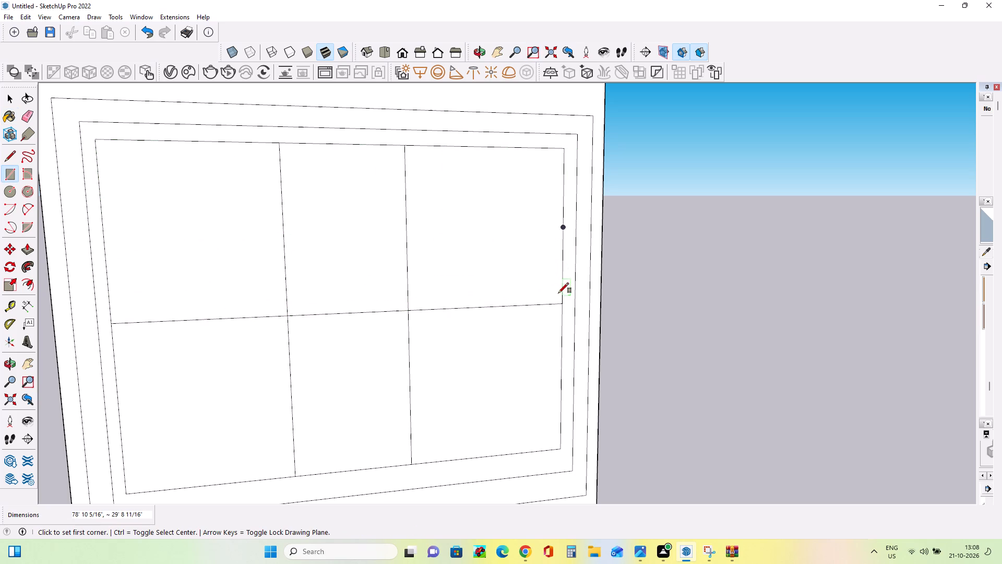
# Start a new 3D text and clear its placeholder wording.
pyautogui.scroll(-11, 415, 348)
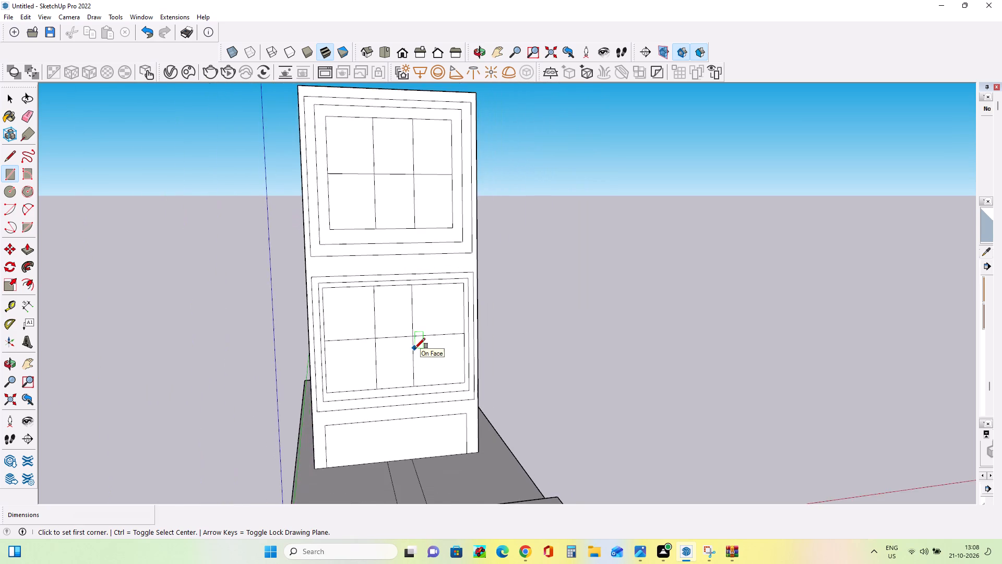
pyautogui.scroll(-4, 415, 348)
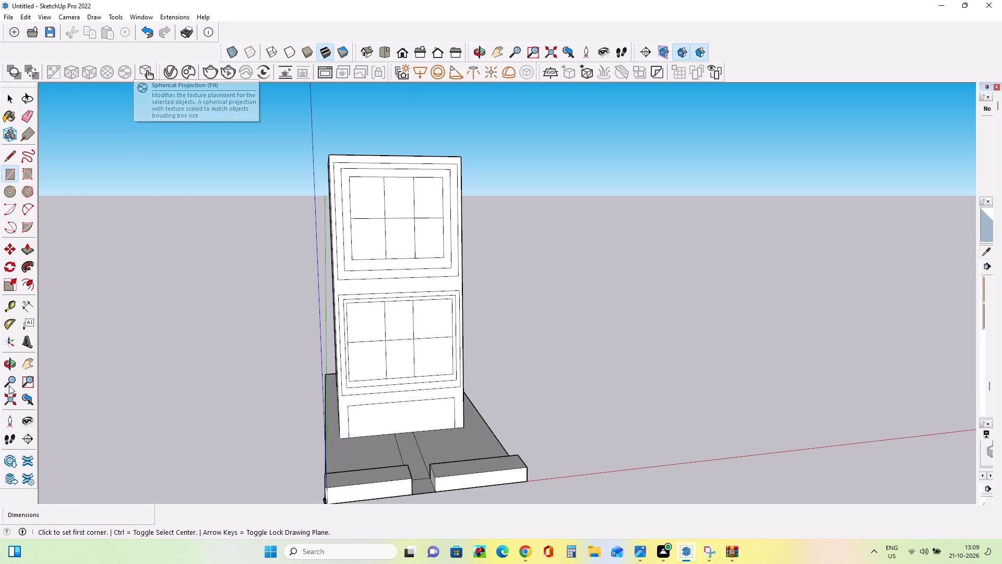
pyautogui.click(27, 342)
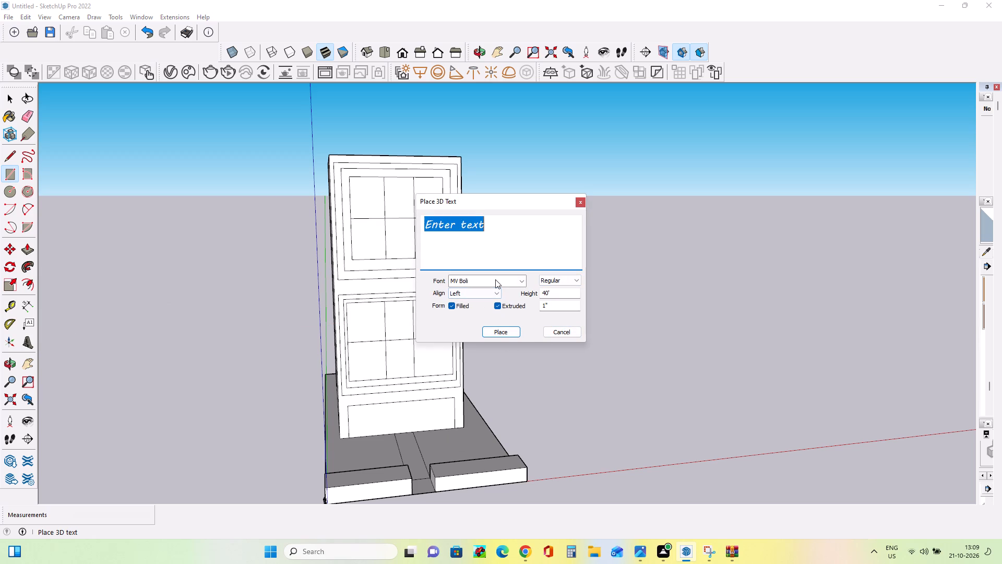
pyautogui.press('Delete')
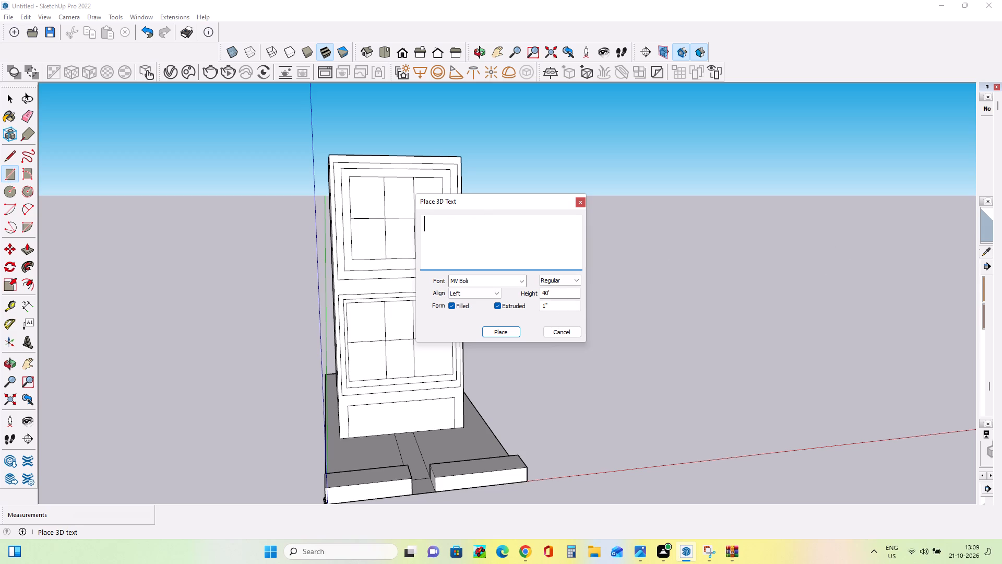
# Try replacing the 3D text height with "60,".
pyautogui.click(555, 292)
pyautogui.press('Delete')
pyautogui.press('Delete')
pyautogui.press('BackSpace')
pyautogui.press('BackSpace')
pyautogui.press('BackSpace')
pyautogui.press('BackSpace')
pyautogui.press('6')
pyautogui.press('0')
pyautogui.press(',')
# Enter "6 in one mall" as the wording of the 3D text.
pyautogui.click(427, 221)
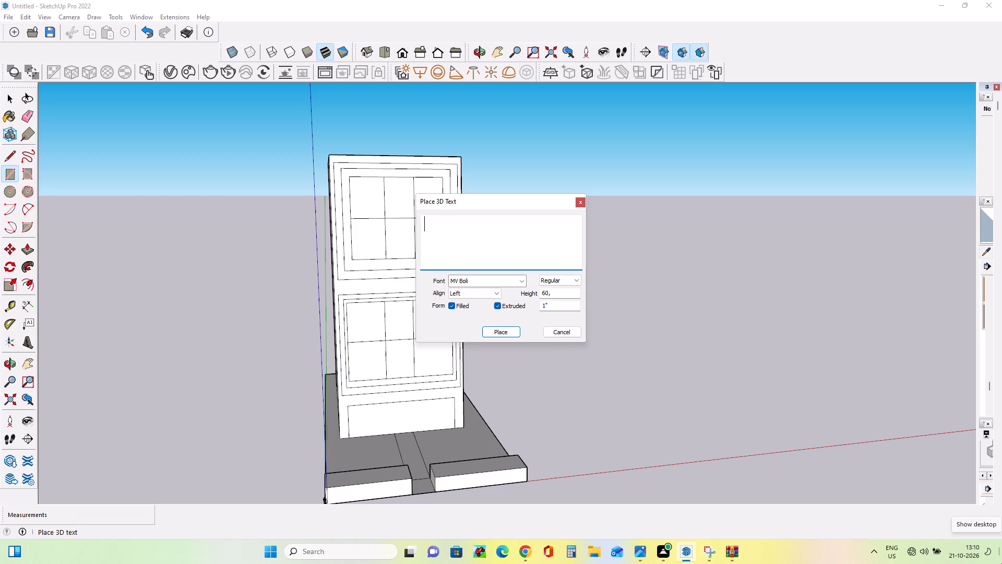
pyautogui.press('6')
pyautogui.press('space')
pyautogui.write('innnnn')
pyautogui.press('space')
pyautogui.press('space')
pyautogui.press('space')
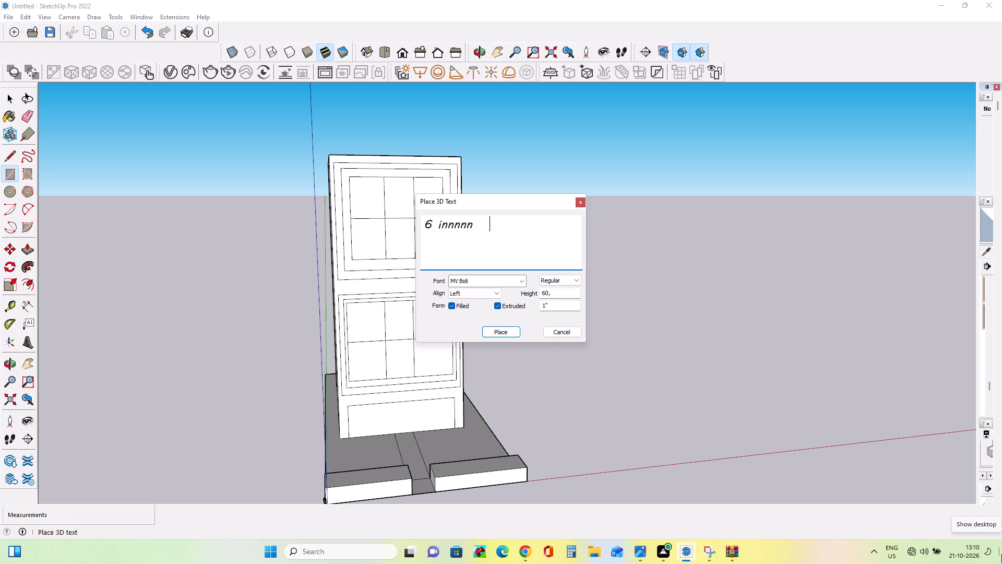
pyautogui.press('space')
pyautogui.write('o')
pyautogui.press('n')
pyautogui.write('e')
pyautogui.press('space')
pyautogui.press('BackSpace')
pyautogui.press('BackSpace')
pyautogui.press('BackSpace')
pyautogui.press('BackSpace')
pyautogui.press('BackSpace')
pyautogui.press('BackSpace')
pyautogui.press('BackSpace')
pyautogui.press('BackSpace')
pyautogui.press('BackSpace')
pyautogui.press('BackSpace')
pyautogui.press('BackSpace')
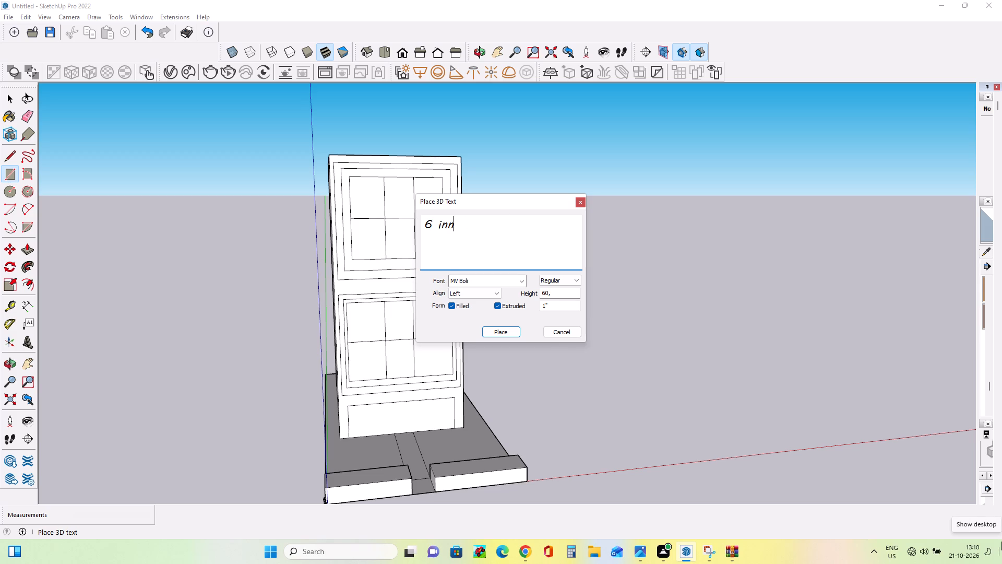
pyautogui.press('BackSpace')
pyautogui.press('space')
pyautogui.press('space')
pyautogui.press('space')
pyautogui.press('BackSpace')
pyautogui.press('BackSpace')
pyautogui.press('BackSpace')
pyautogui.press('BackSpace')
pyautogui.press('BackSpace')
pyautogui.press('BackSpace')
pyautogui.press('space')
pyautogui.write('in')
pyautogui.press('space')
pyautogui.write('on')
pyautogui.write('e')
pyautogui.press('space')
pyautogui.press('m')
pyautogui.press('a')
pyautogui.write('ll')
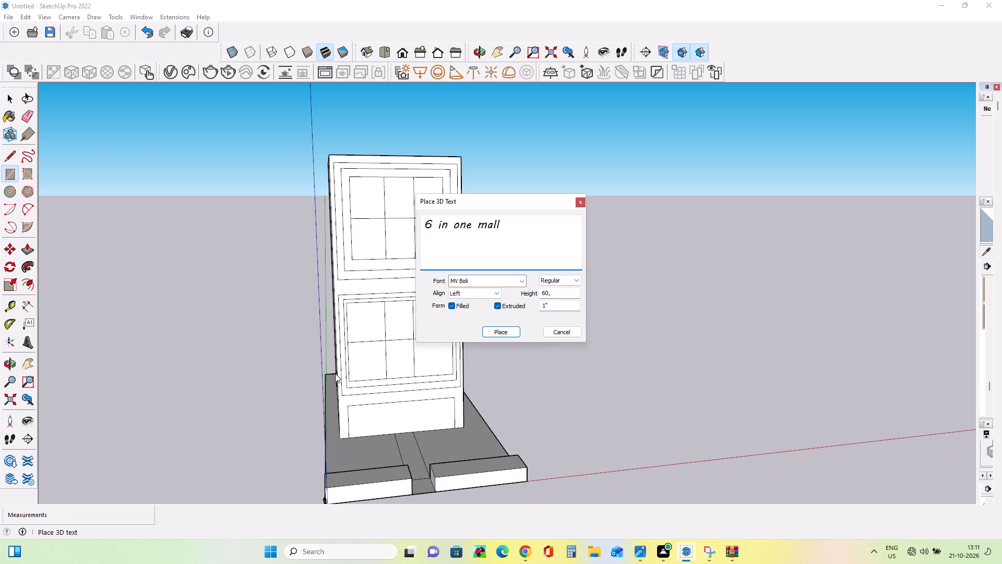
# Set the text height to 40' and place the "6 in one mall" text lying flat behind the building, beginning near the blue axis.
pyautogui.click(498, 330)
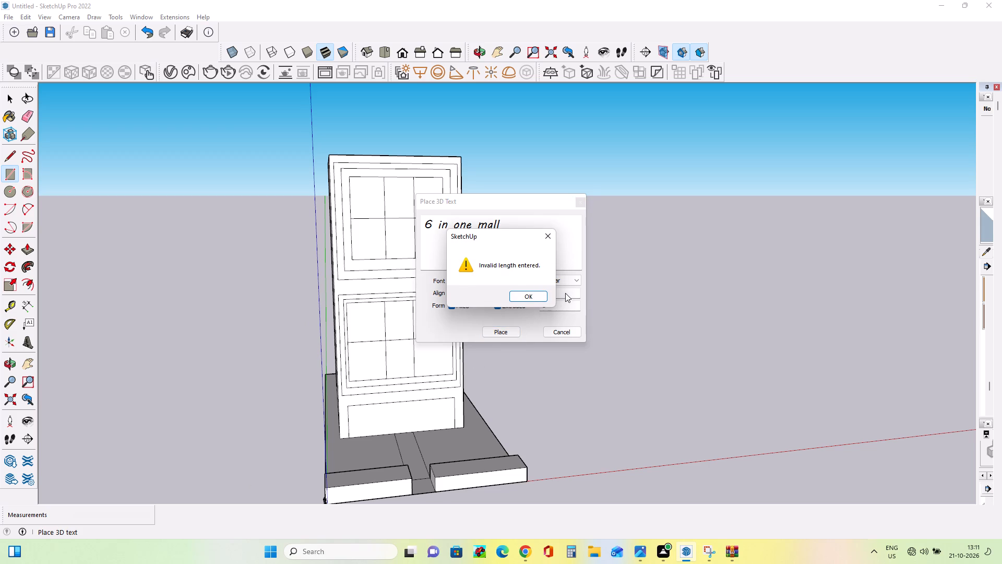
pyautogui.click(550, 236)
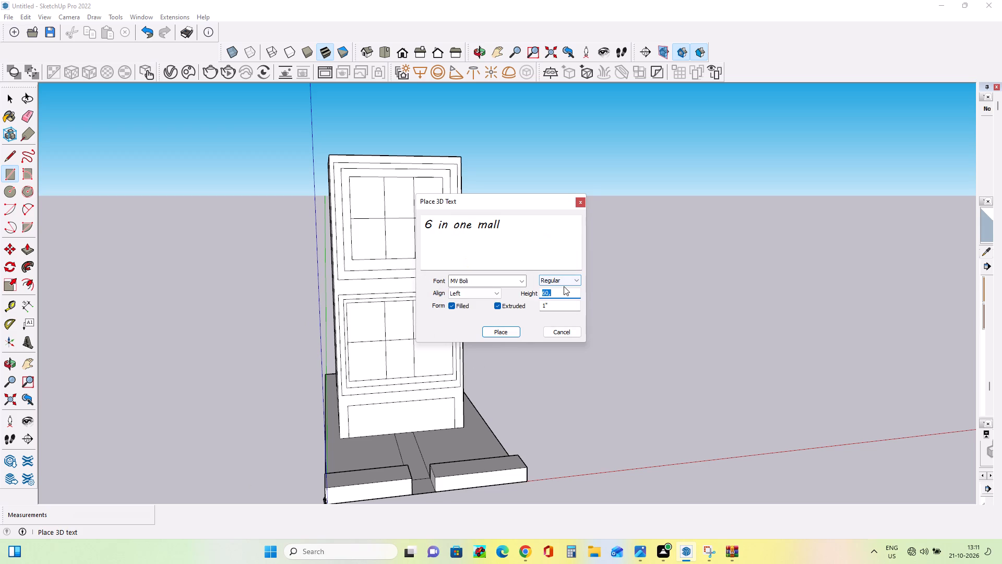
pyautogui.click(563, 289)
pyautogui.press('BackSpace')
pyautogui.press('BackSpace')
pyautogui.press('BackSpace')
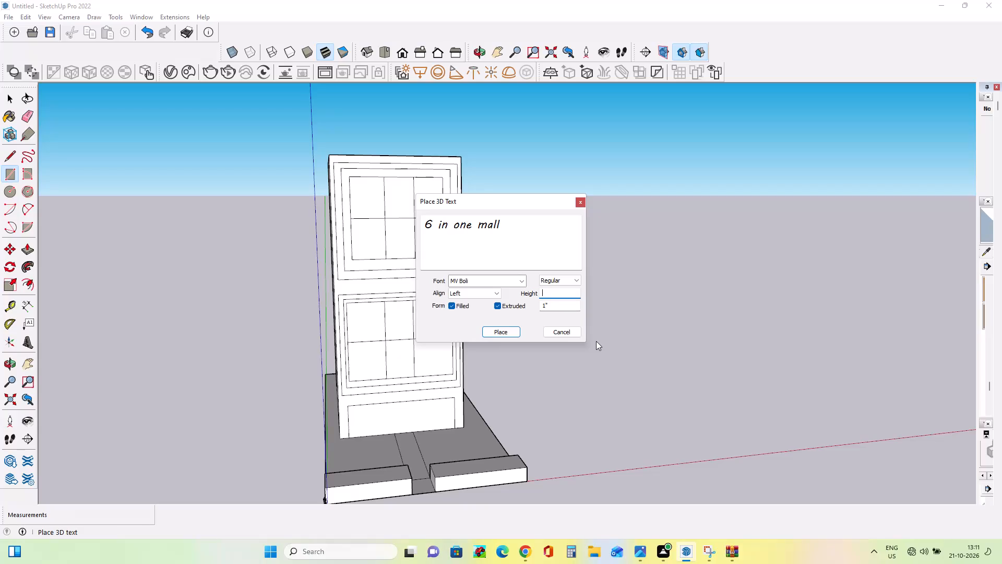
pyautogui.write('40')
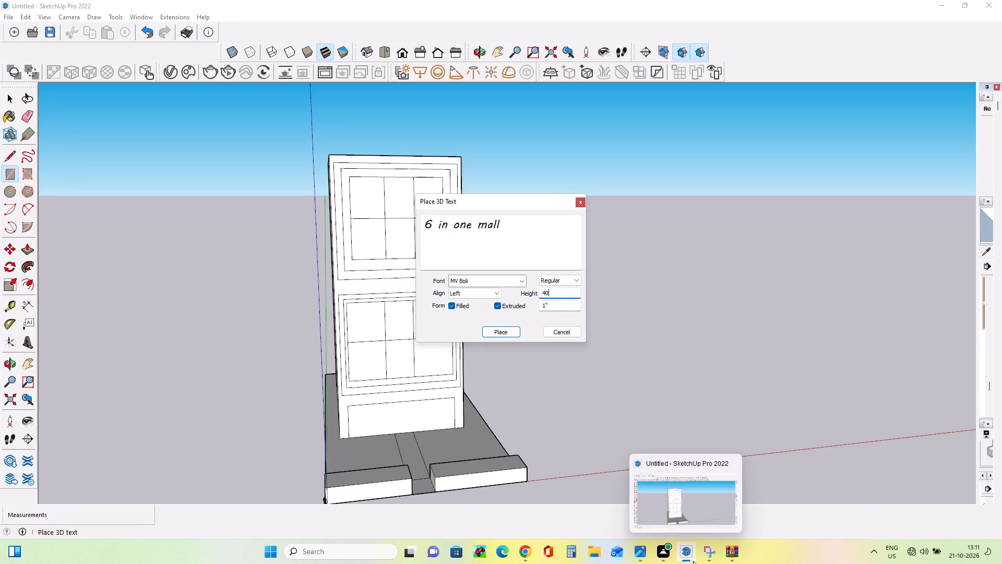
pyautogui.press("'")
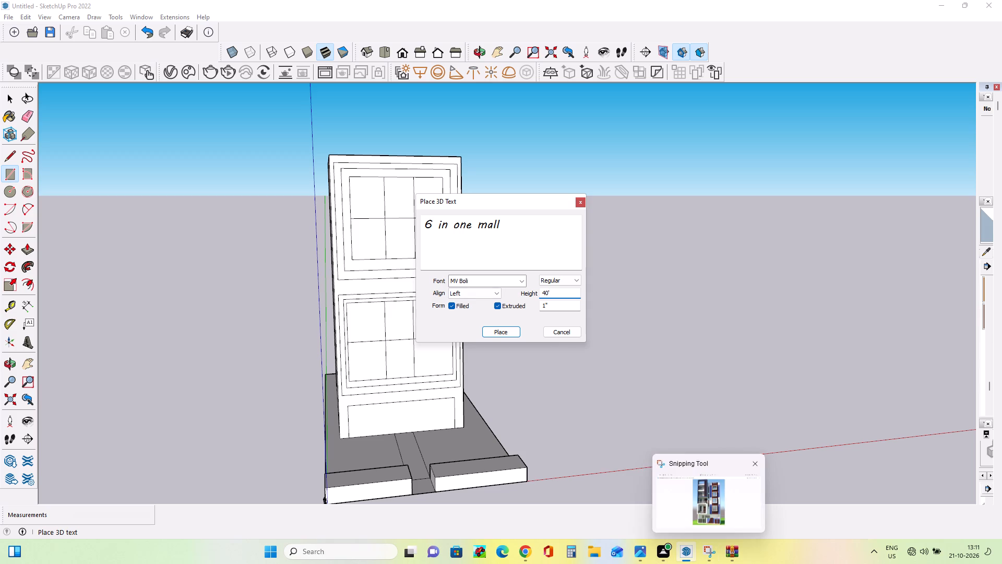
pyautogui.click(493, 327)
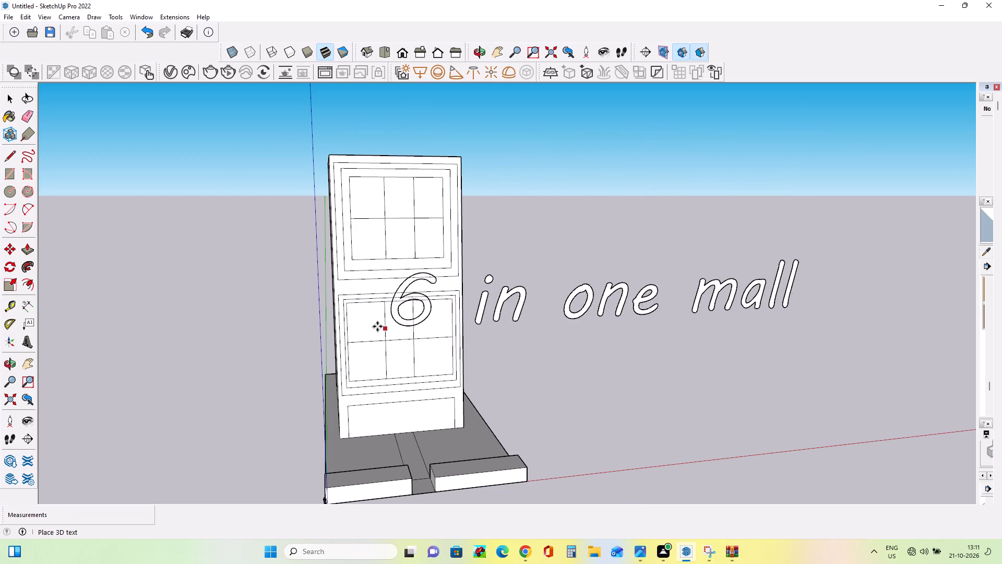
pyautogui.moveTo(252, 245); pyautogui.dragTo(316, 334)
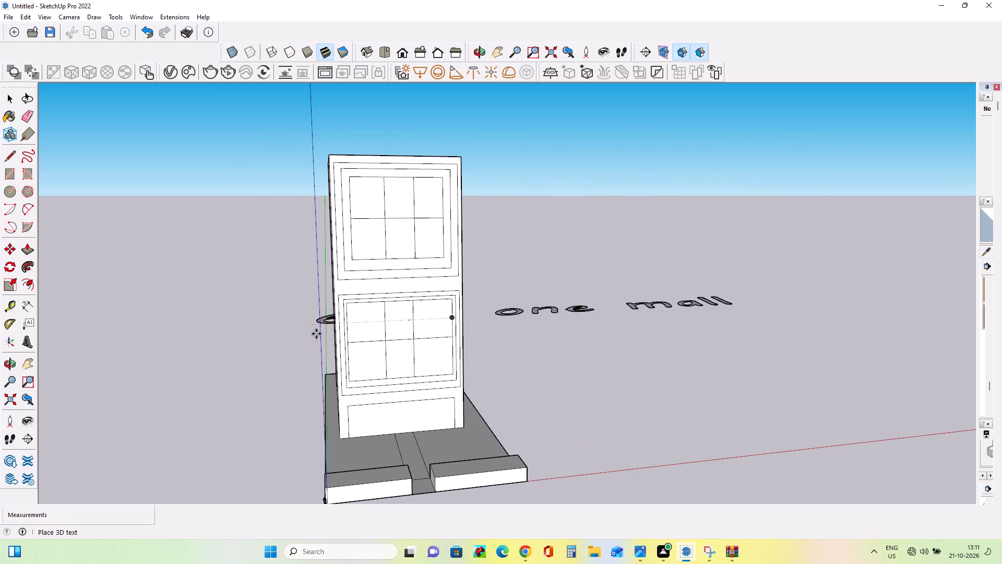
pyautogui.moveTo(316, 334); pyautogui.dragTo(317, 334)
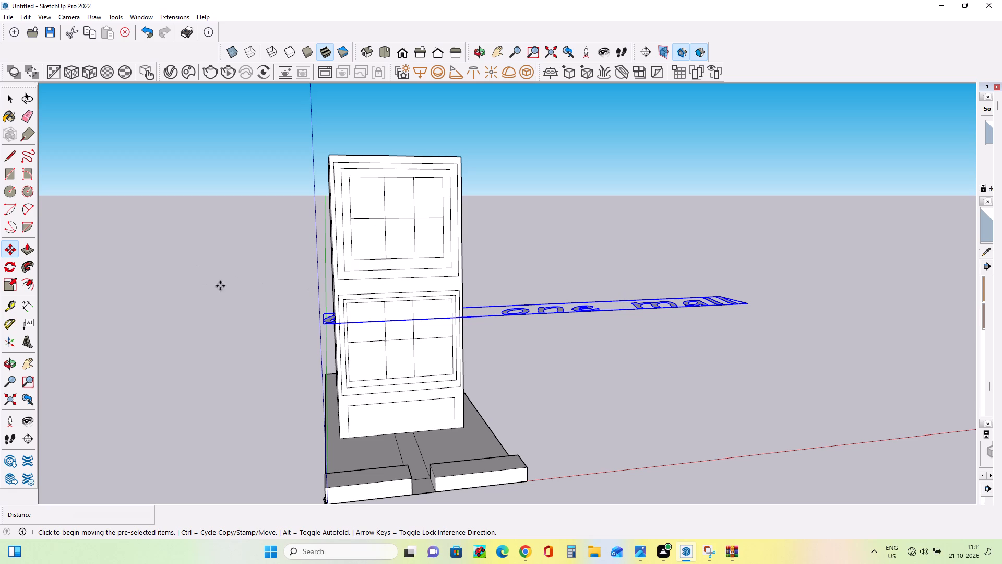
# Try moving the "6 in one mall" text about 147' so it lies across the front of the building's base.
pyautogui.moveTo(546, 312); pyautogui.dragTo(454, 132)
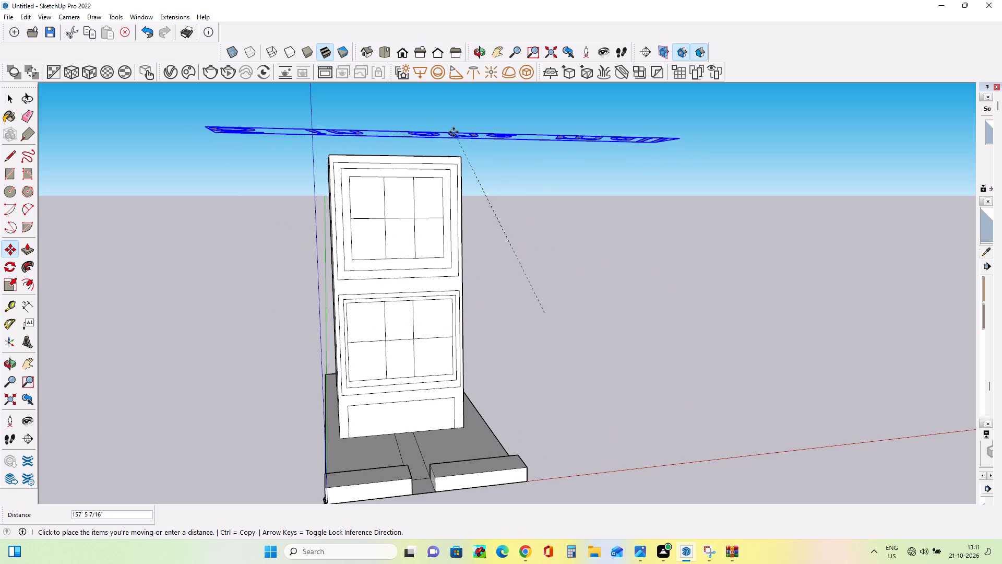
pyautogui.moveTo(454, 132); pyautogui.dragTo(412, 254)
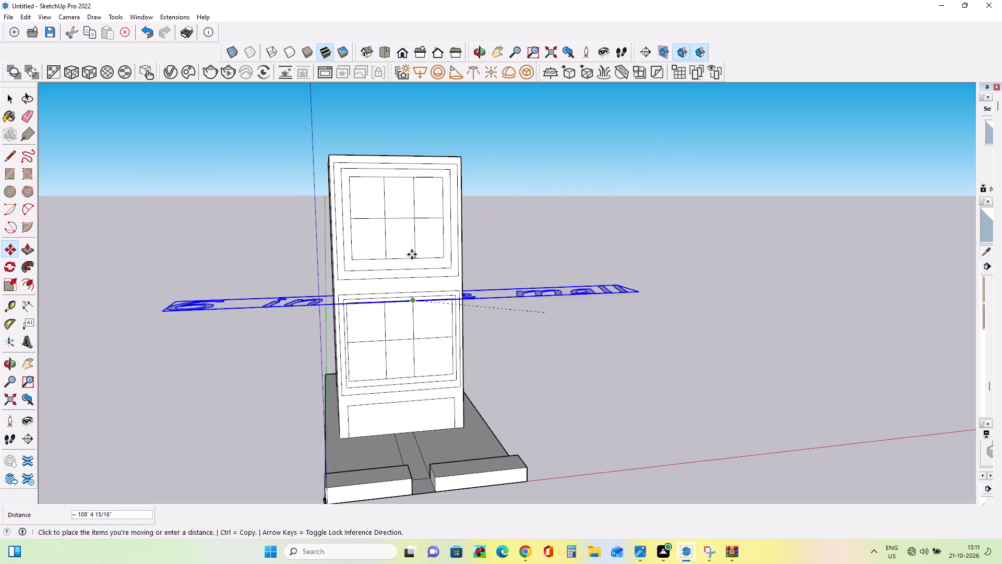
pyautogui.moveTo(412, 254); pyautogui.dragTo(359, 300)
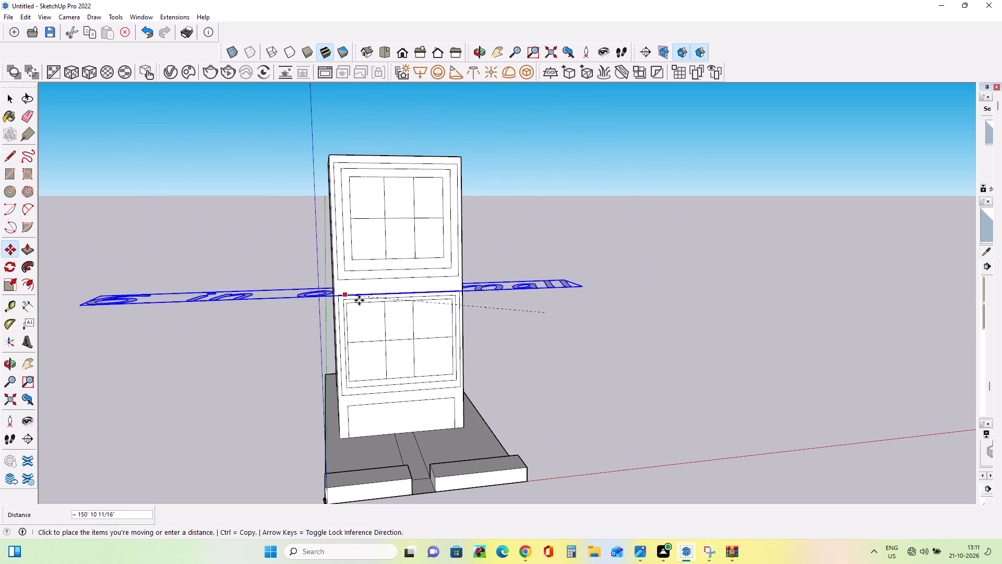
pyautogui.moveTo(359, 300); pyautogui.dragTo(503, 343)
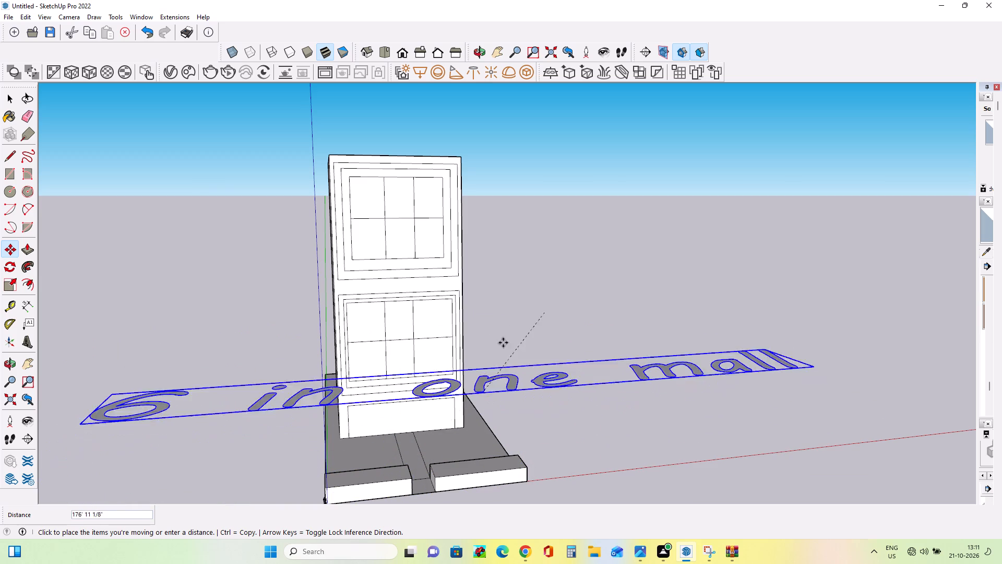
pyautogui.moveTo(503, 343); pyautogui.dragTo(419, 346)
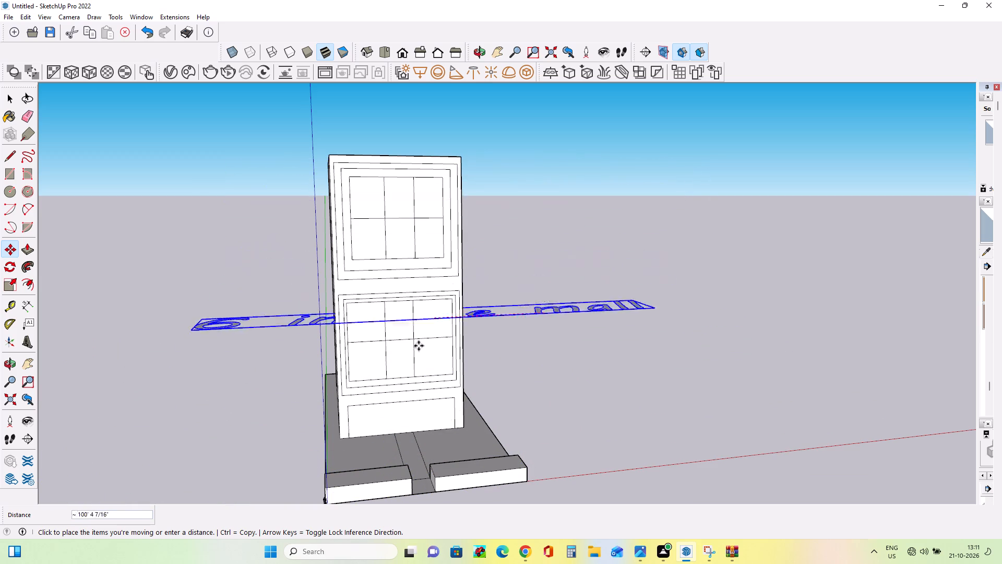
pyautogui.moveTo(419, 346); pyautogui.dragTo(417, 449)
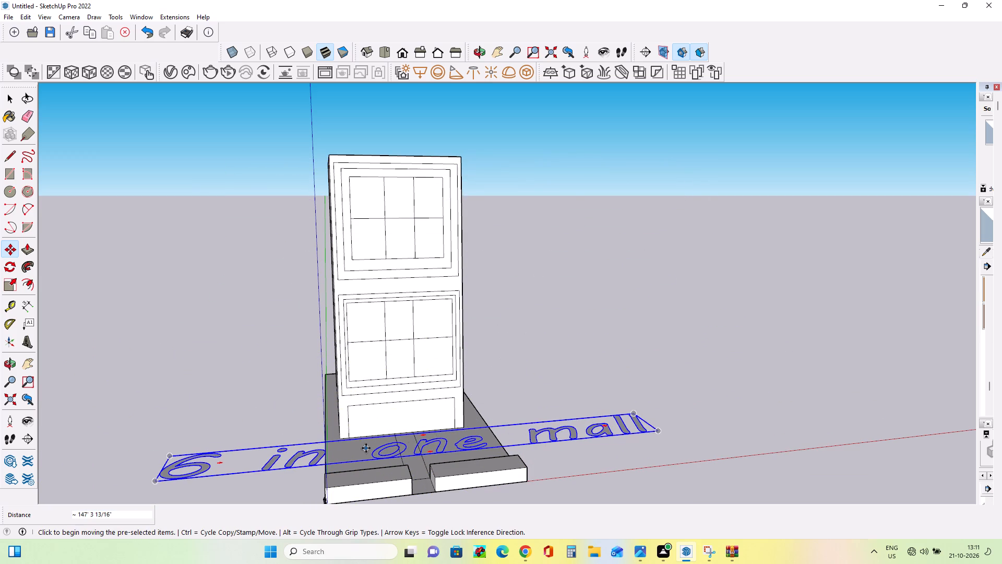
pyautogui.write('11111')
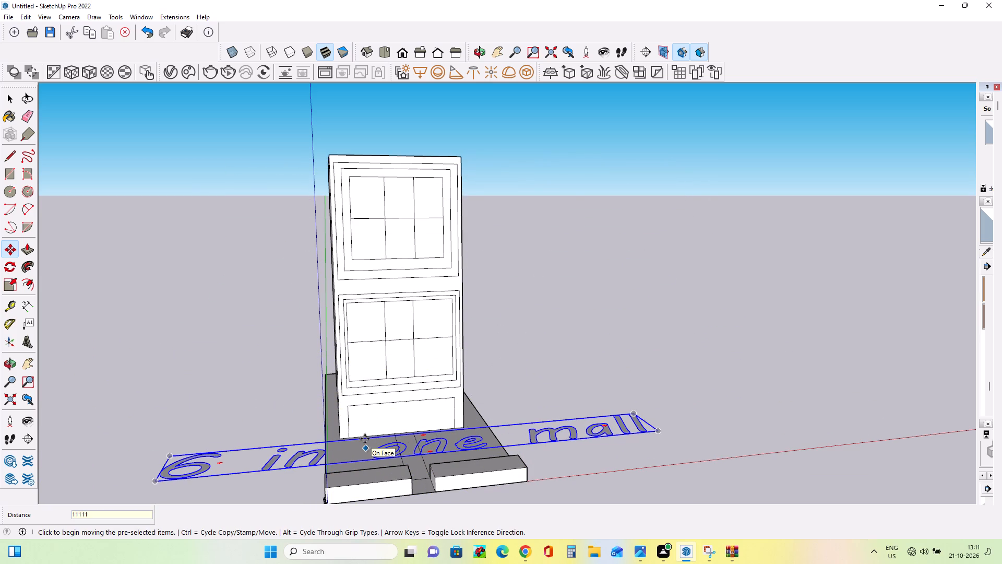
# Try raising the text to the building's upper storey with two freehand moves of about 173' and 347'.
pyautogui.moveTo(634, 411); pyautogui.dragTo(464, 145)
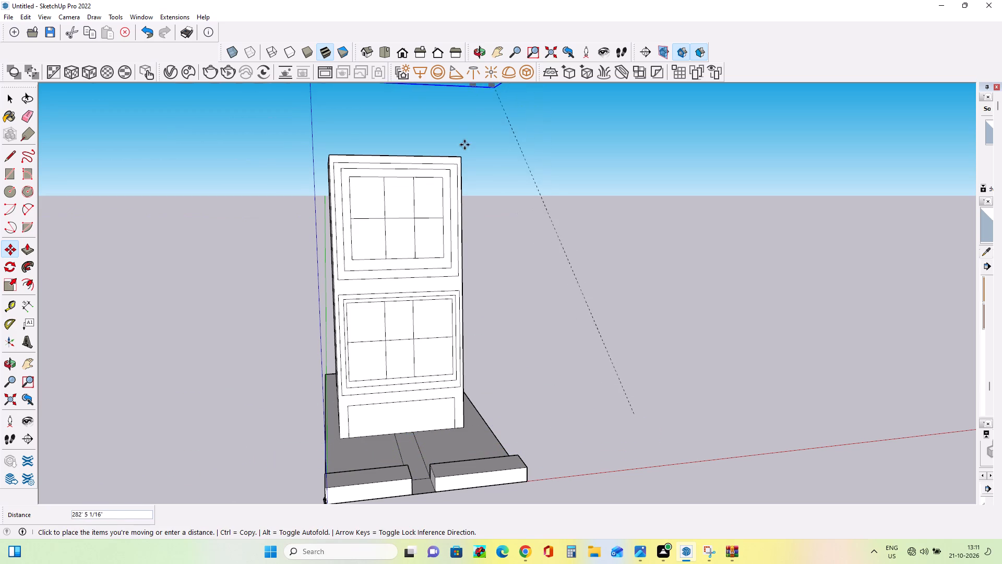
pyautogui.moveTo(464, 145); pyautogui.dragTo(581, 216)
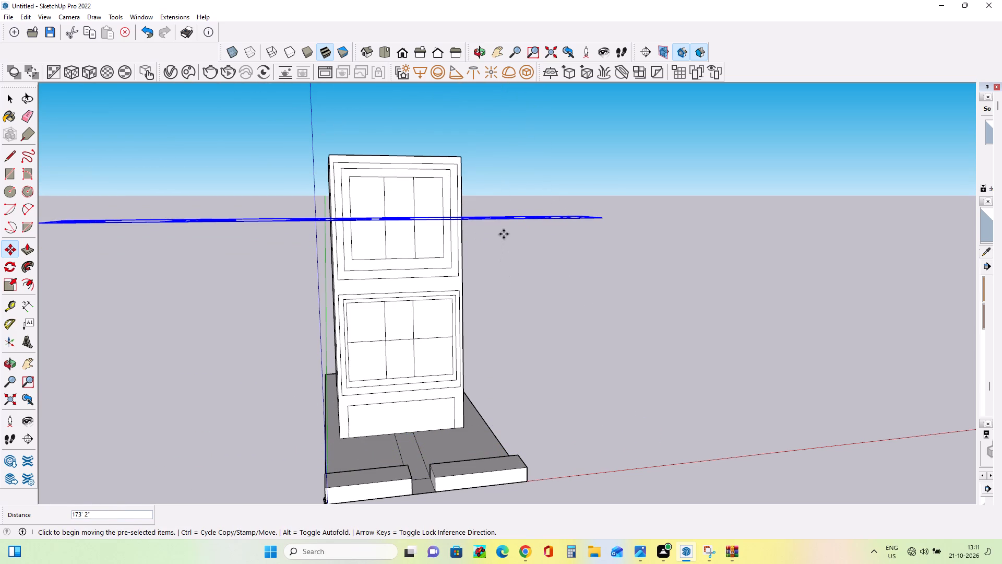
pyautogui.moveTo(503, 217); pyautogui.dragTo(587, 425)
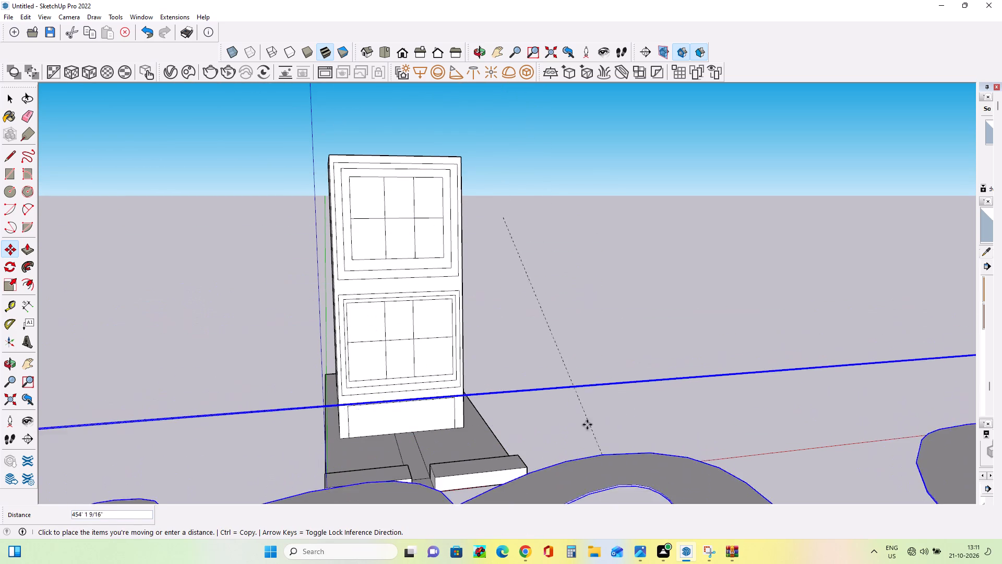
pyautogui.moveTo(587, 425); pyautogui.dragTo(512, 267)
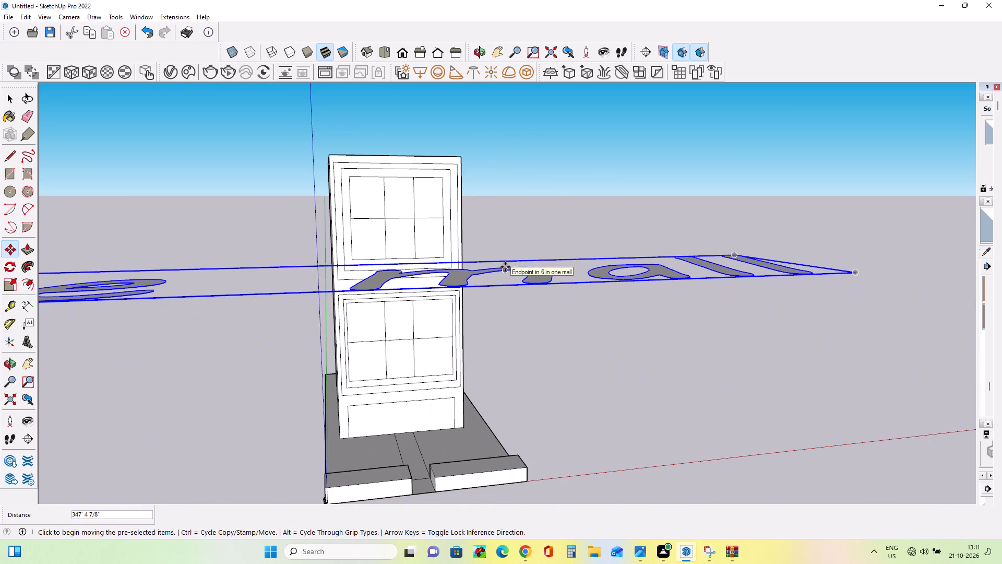
# Undo the moves and the placement of the "6 in one mall" 3D text.
pyautogui.hotkey('ctrl', 'z')
pyautogui.press('z')
pyautogui.hotkey('ctrl', 'z')
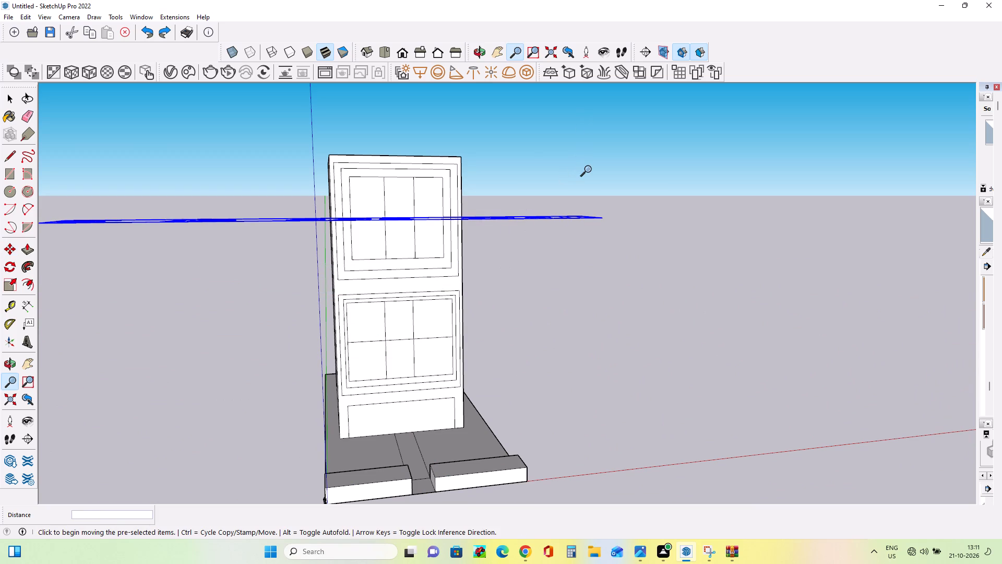
pyautogui.hotkey('ctrl', 'z')
pyautogui.write('zz')
pyautogui.hotkey('ctrl', 'z')
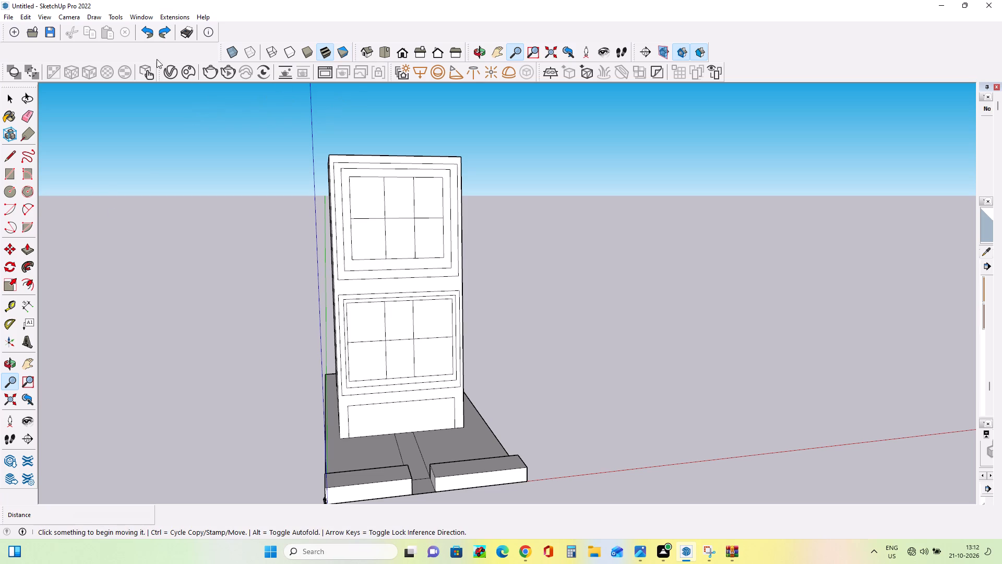
# Draw an upright rectangle about 277' 6" by 35' 1", extending sideways from the building's top front corner.
pyautogui.click(6, 168)
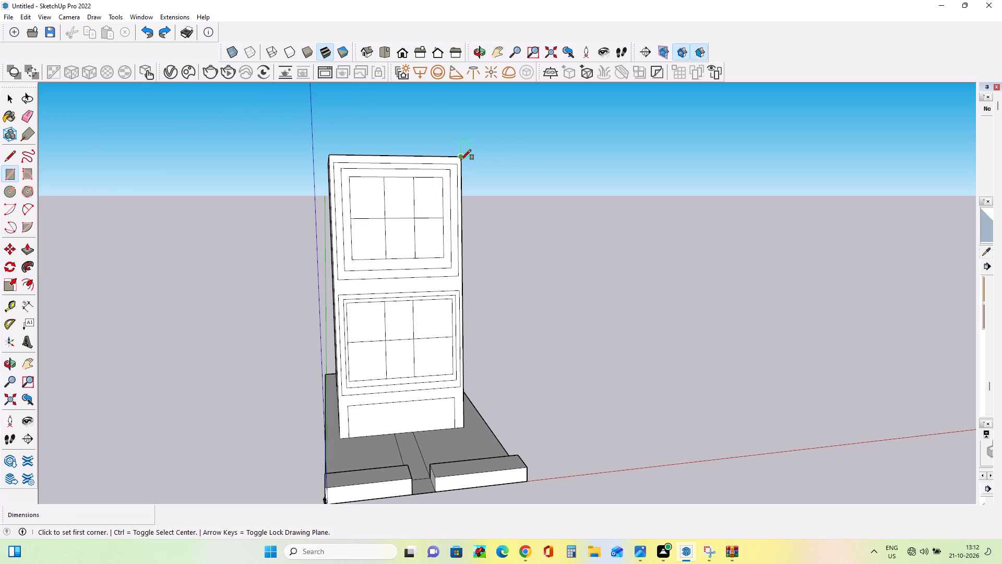
pyautogui.moveTo(460, 157); pyautogui.dragTo(645, 207)
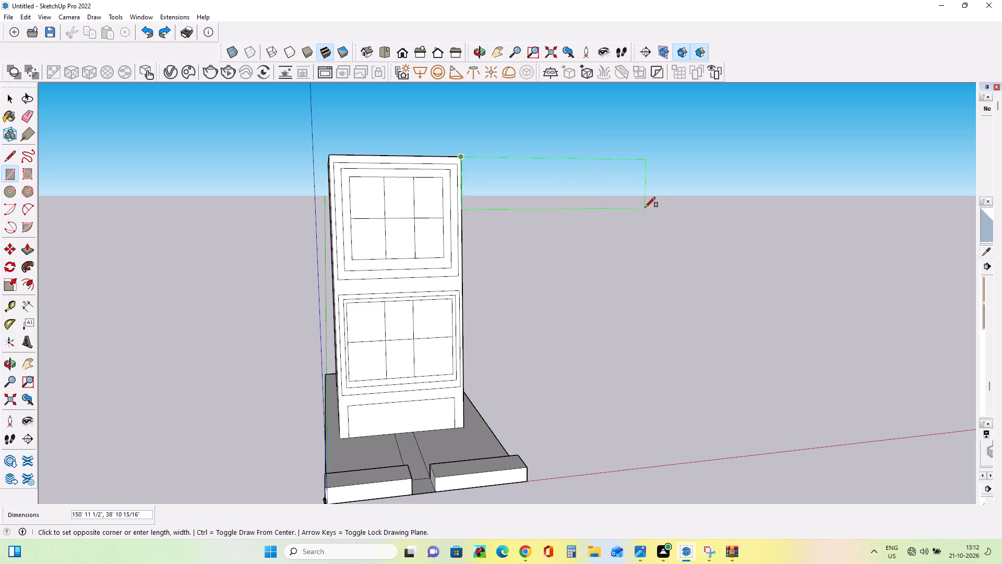
pyautogui.moveTo(645, 207); pyautogui.dragTo(681, 202)
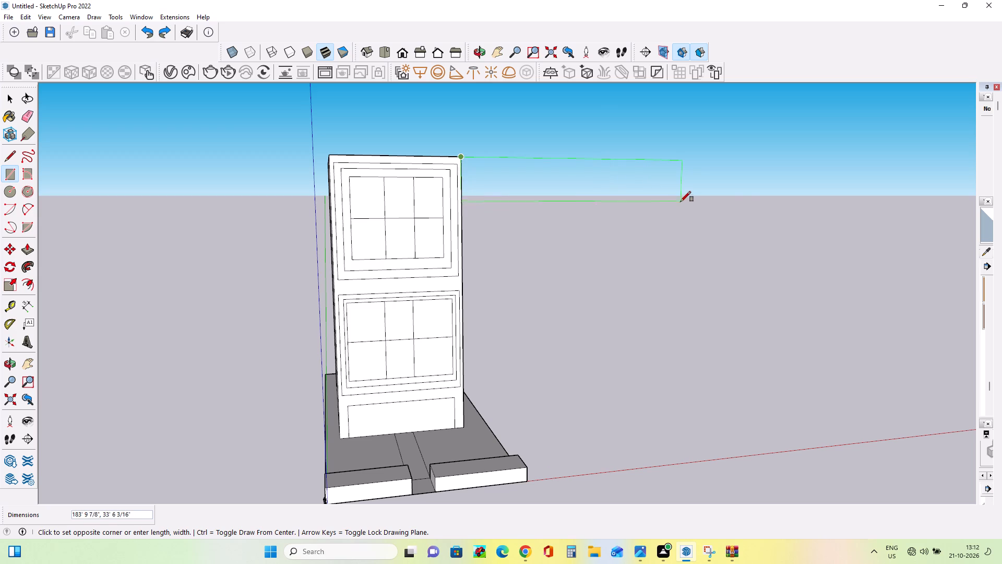
pyautogui.moveTo(681, 202); pyautogui.dragTo(778, 203)
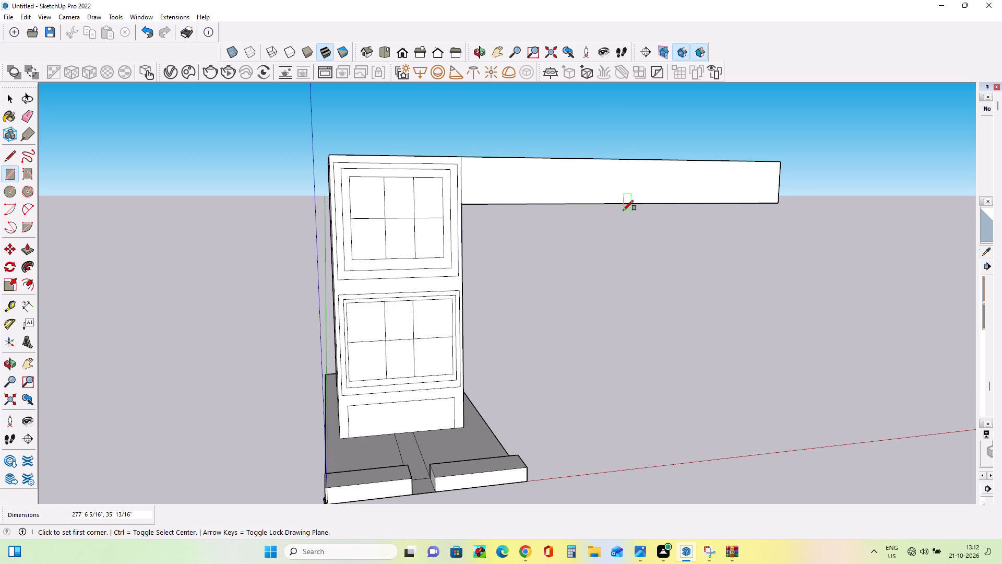
# Draw a rectangle about 277' 6" by 18' 10" inside the sign panel, spanning its full length.
pyautogui.moveTo(467, 165); pyautogui.dragTo(467, 165)
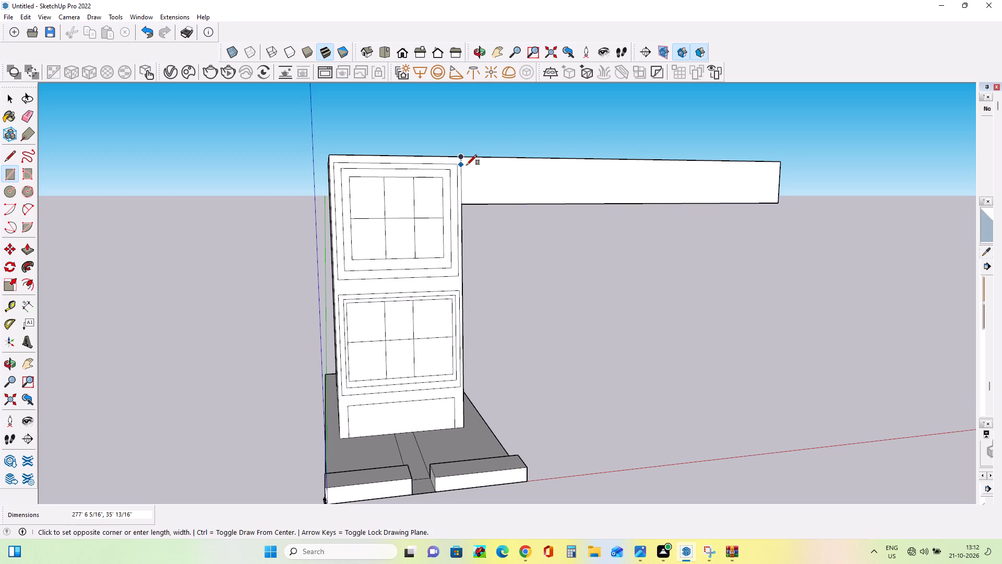
pyautogui.moveTo(467, 165); pyautogui.dragTo(739, 197)
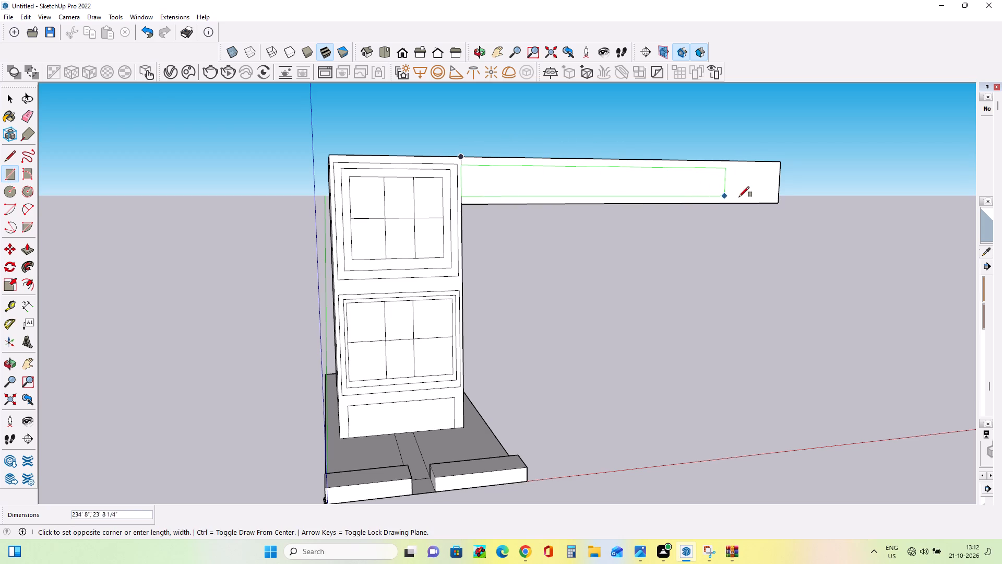
pyautogui.moveTo(739, 197); pyautogui.dragTo(772, 194)
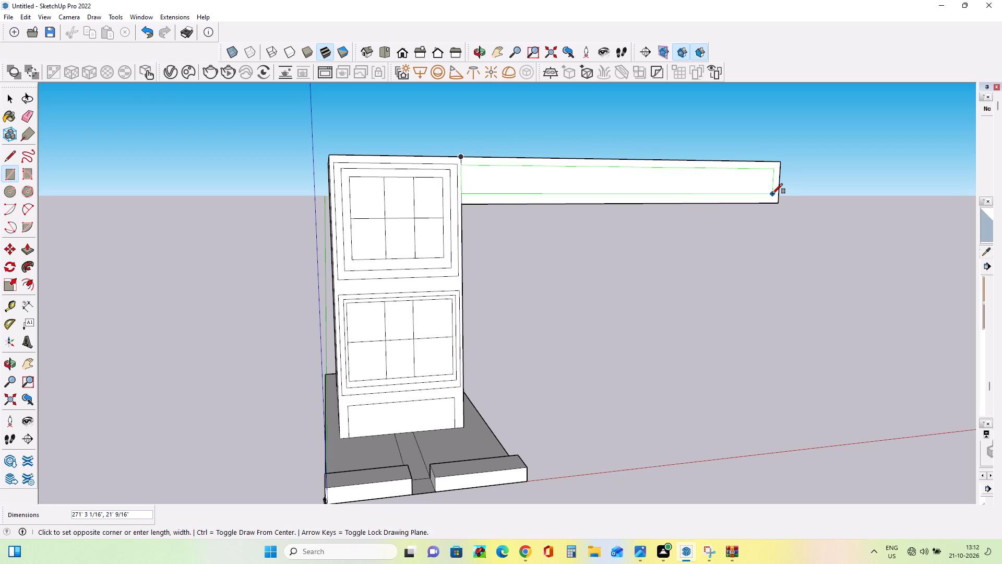
pyautogui.moveTo(772, 194); pyautogui.dragTo(778, 191)
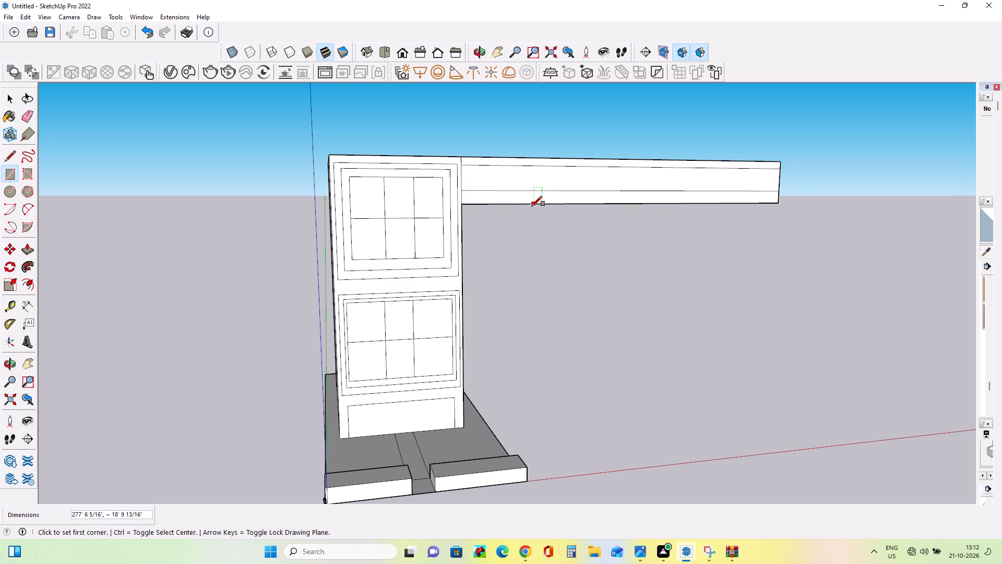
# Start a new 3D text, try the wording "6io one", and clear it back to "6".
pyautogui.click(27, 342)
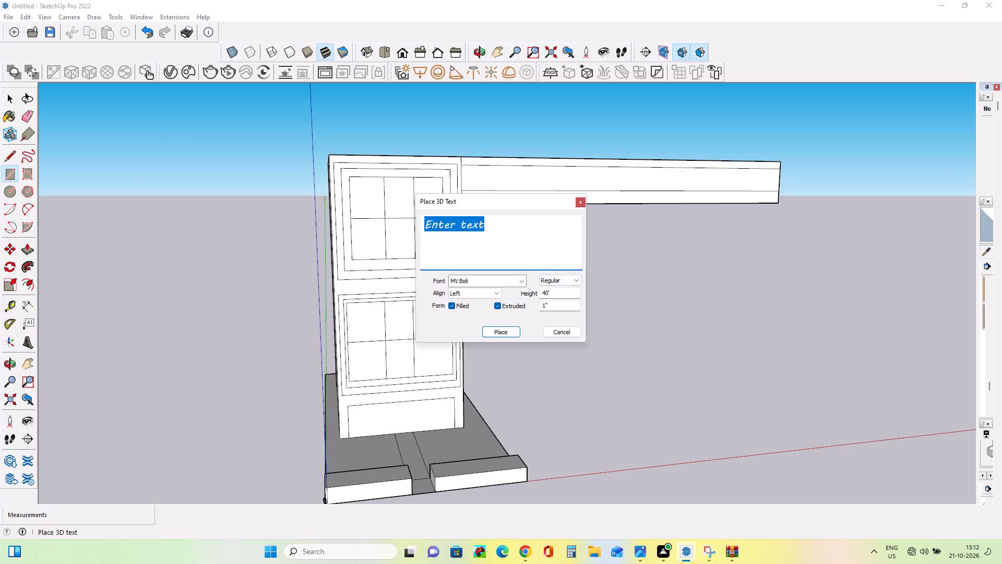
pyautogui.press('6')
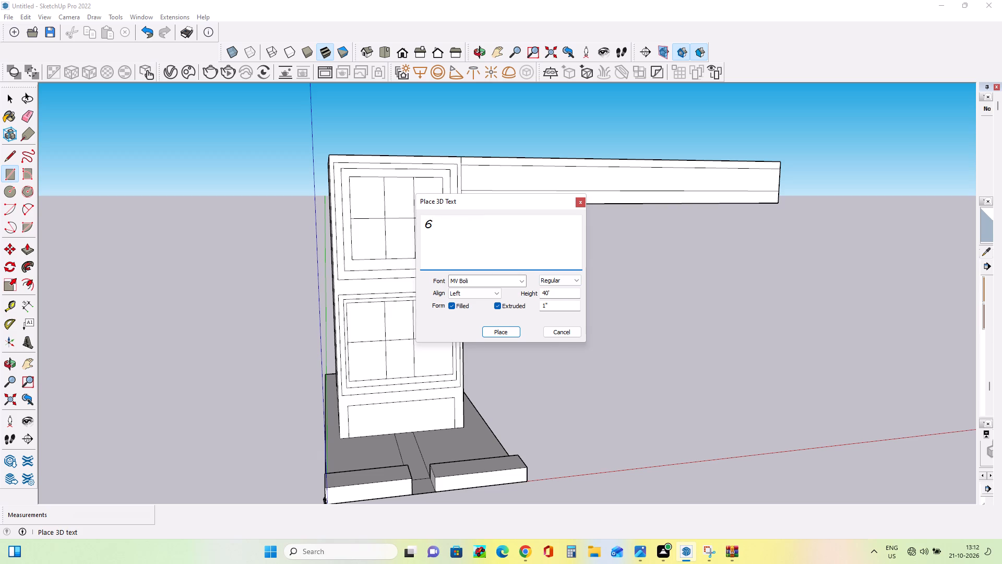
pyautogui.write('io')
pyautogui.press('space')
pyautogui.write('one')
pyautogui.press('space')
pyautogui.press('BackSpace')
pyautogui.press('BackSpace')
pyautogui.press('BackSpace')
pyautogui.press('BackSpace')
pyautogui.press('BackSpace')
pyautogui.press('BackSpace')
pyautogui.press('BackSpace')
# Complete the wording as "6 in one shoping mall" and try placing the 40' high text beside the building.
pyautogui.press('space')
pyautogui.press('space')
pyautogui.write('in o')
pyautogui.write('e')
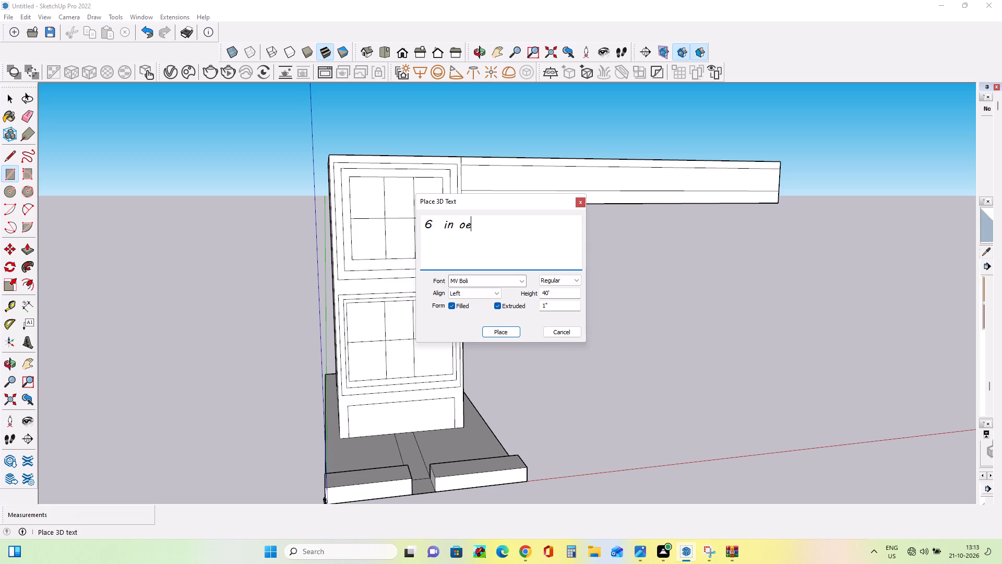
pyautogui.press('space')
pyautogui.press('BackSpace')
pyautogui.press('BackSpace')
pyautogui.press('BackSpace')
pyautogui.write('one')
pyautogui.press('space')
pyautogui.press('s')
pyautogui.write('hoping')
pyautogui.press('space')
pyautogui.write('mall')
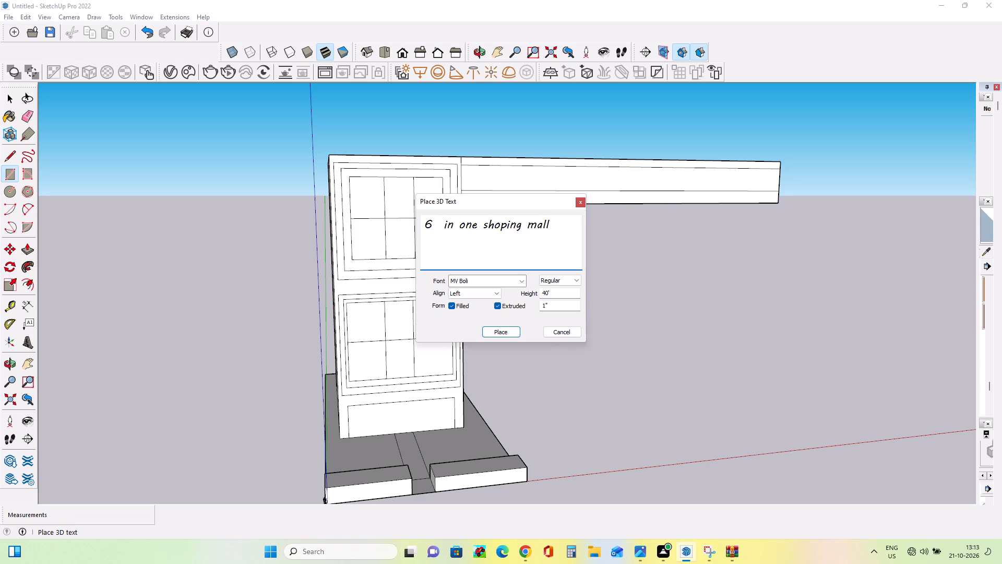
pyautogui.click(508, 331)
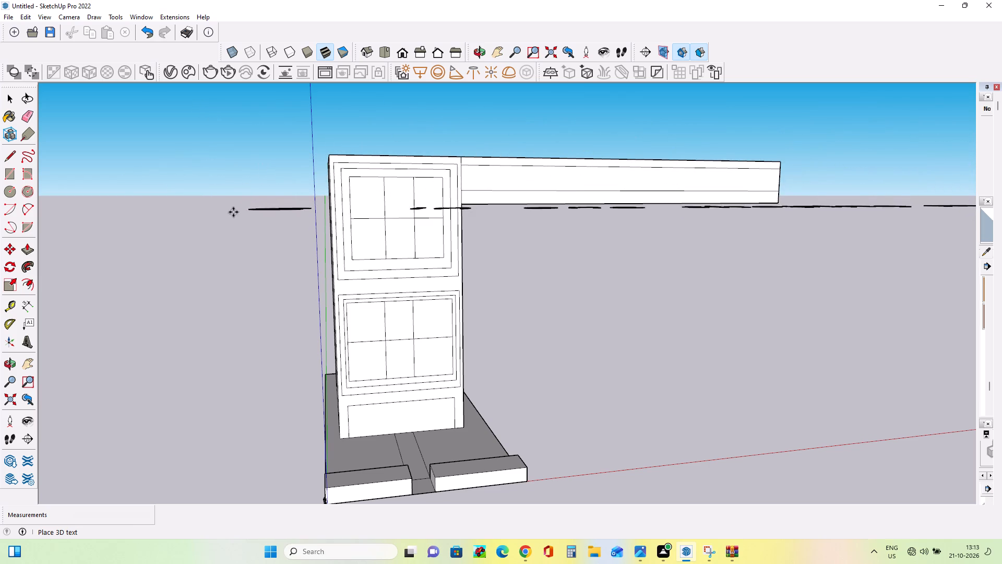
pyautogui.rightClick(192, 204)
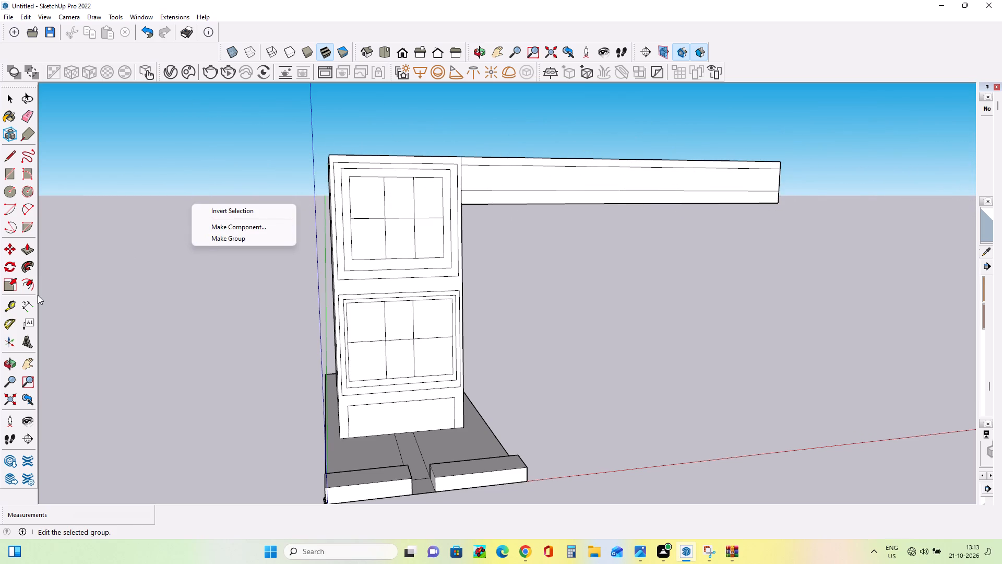
# Start a new 3D text and set its height to 20'.
pyautogui.click(28, 342)
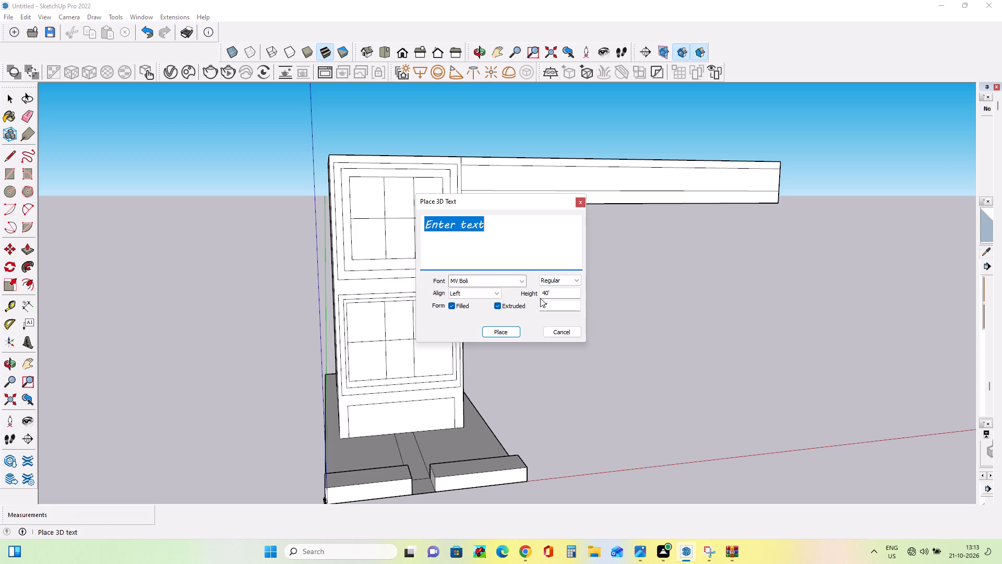
pyautogui.click(566, 287)
pyautogui.click(566, 291)
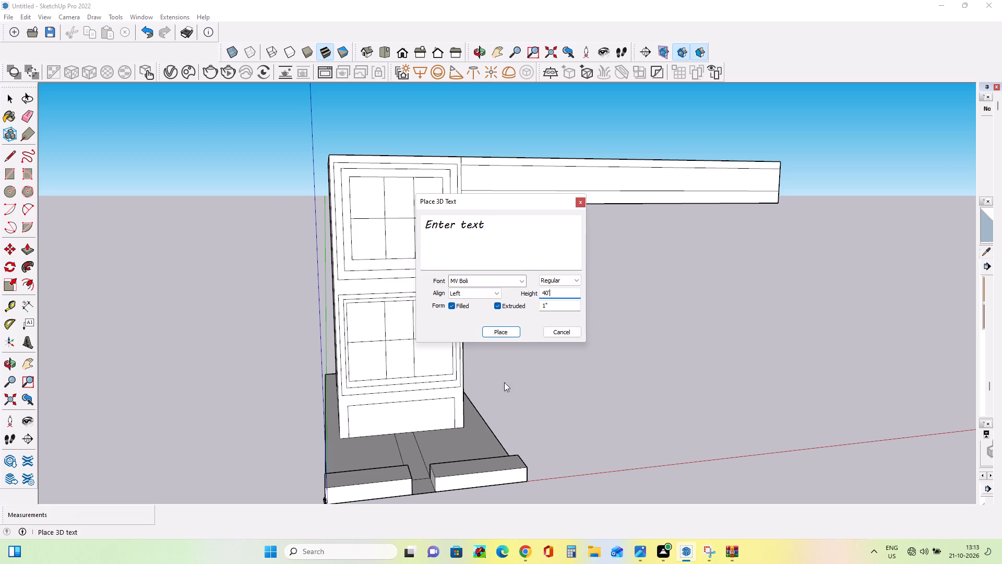
pyautogui.press('BackSpace')
pyautogui.press('BackSpace')
pyautogui.press('BackSpace')
pyautogui.press('2')
pyautogui.press('0')
pyautogui.press("'")
# Replace the 3D text's placeholder wording with "6".
pyautogui.click(492, 226)
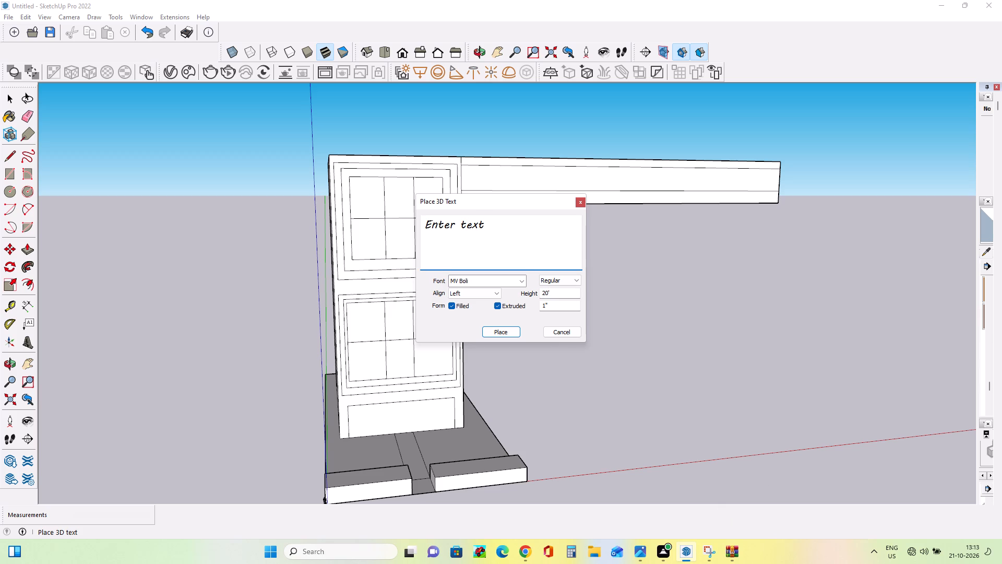
pyautogui.moveTo(422, 224); pyautogui.dragTo(492, 230)
pyautogui.press('Delete')
pyautogui.press('6')
pyautogui.press('i')
pyautogui.press('i')
pyautogui.press('i')
pyautogui.press('i')
pyautogui.press('i')
pyautogui.press('i')
pyautogui.press('i')
pyautogui.press('BackSpace')
pyautogui.press('BackSpace')
pyautogui.press('BackSpace')
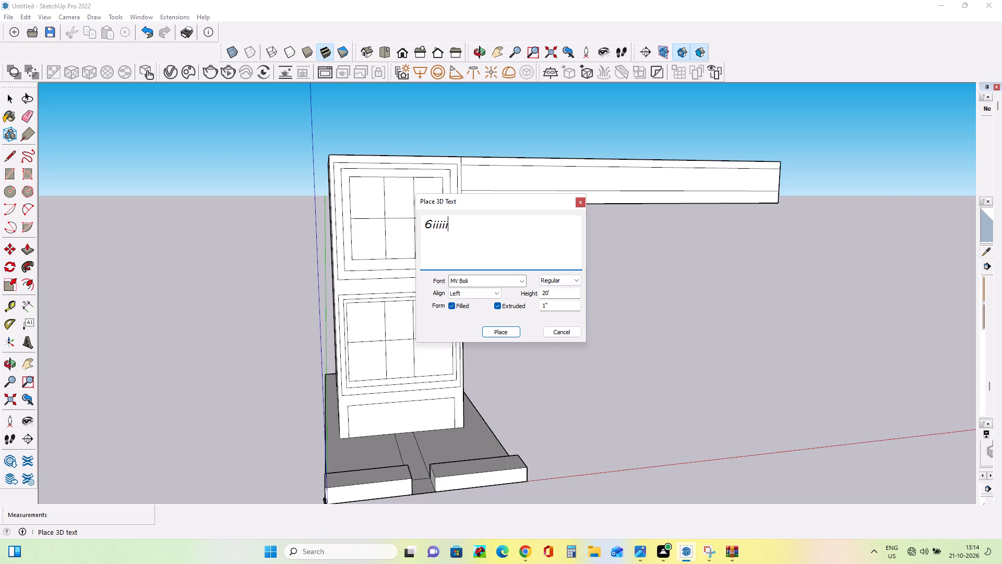
pyautogui.press('BackSpace')
pyautogui.press('BackSpace')
pyautogui.press('BackSpace')
pyautogui.press('BackSpace')
# Complete the 3D text wording as "6 in one shoping mall".
pyautogui.press('space')
pyautogui.press('space')
pyautogui.write('in one')
pyautogui.press('space')
pyautogui.write('sho')
pyautogui.write('pinnn')
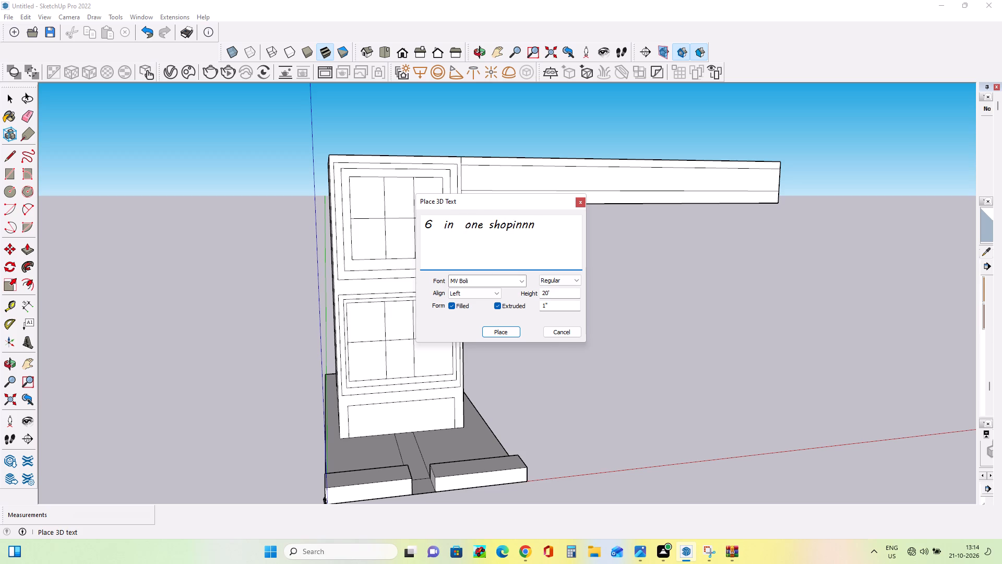
pyautogui.write('g')
pyautogui.press('space')
pyautogui.press('space')
pyautogui.press('space')
pyautogui.press('space')
pyautogui.press('BackSpace')
pyautogui.press('BackSpace')
pyautogui.press('BackSpace')
pyautogui.press('BackSpace')
pyautogui.press('BackSpace')
pyautogui.press('BackSpace')
pyautogui.press('BackSpace')
pyautogui.press('BackSpace')
pyautogui.press('m')
pyautogui.write('w')
pyautogui.press('space')
pyautogui.write('/9')
pyautogui.write('o+')
# Place the 3D text and move it into the open space beside the building, below the sign panel.
pyautogui.click(504, 331)
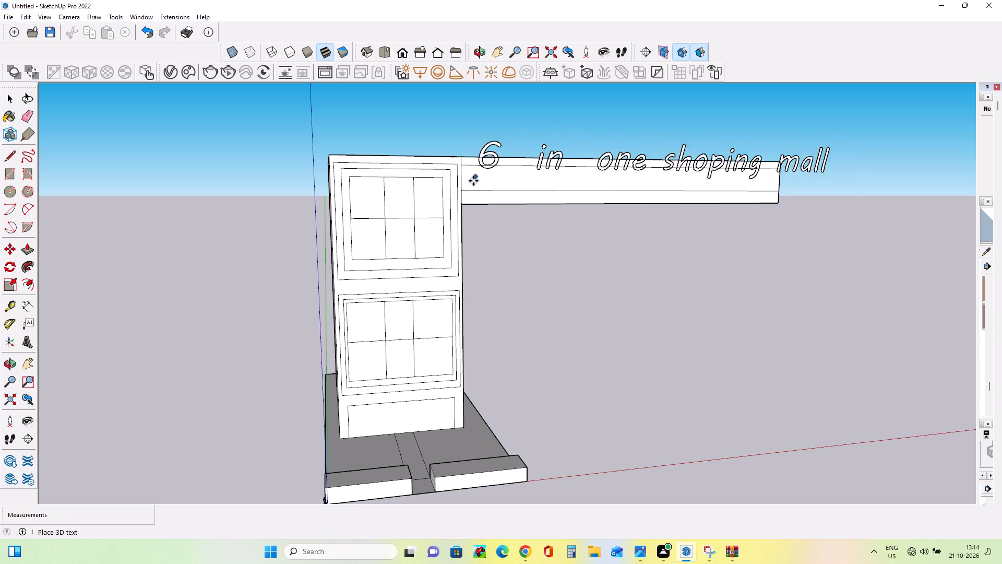
pyautogui.click(463, 197)
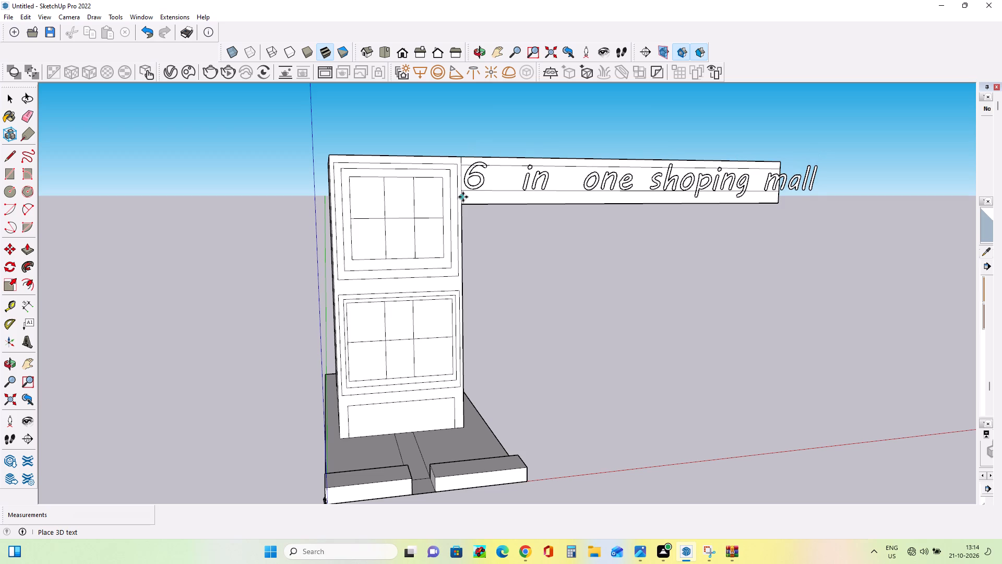
pyautogui.click(538, 271)
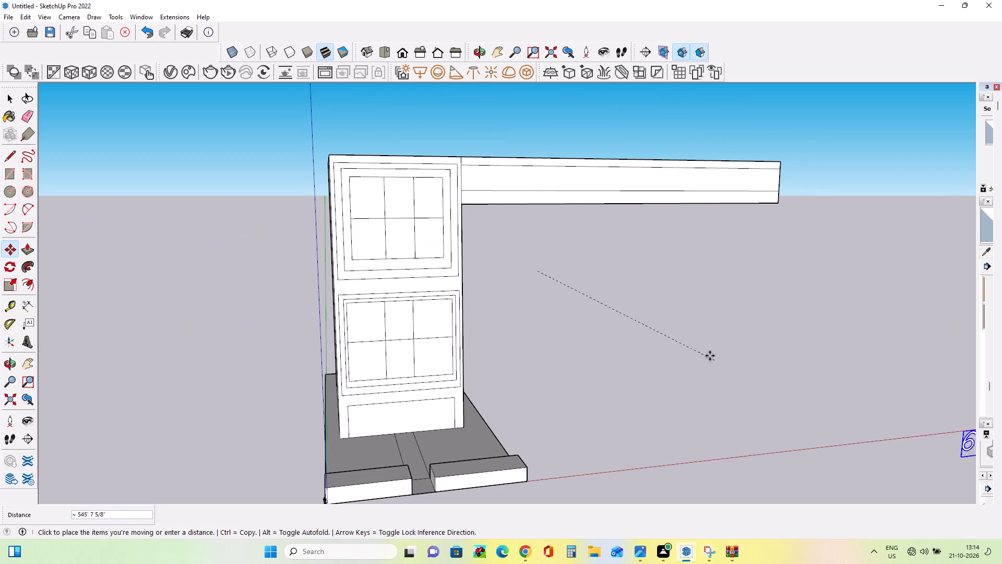
pyautogui.click(576, 316)
pyautogui.rightClick(563, 295)
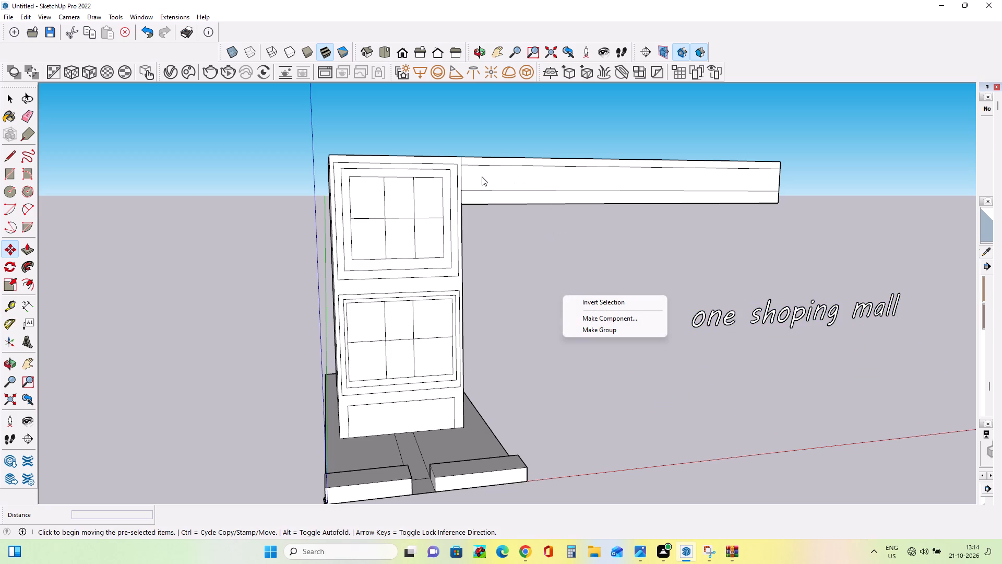
# Delete the whole sign panel that extends sideways from the building's top front corner.
pyautogui.click(10, 99)
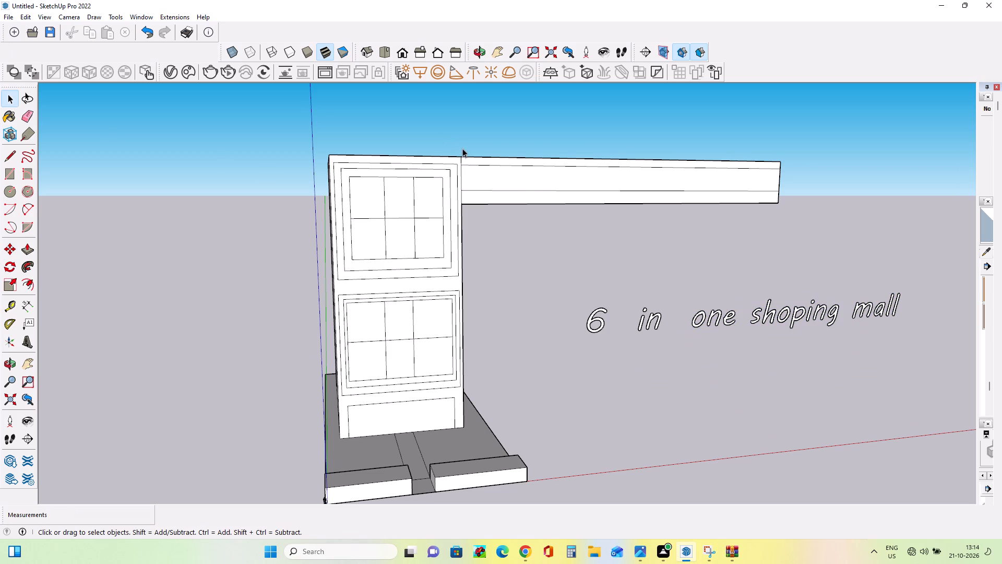
pyautogui.moveTo(461, 147); pyautogui.dragTo(829, 232)
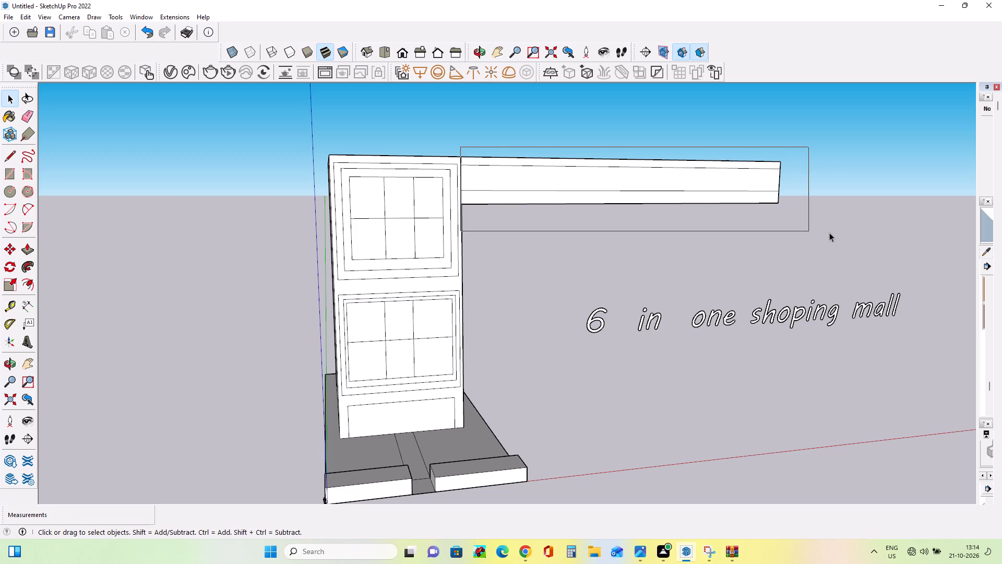
pyautogui.moveTo(829, 232); pyautogui.dragTo(828, 222)
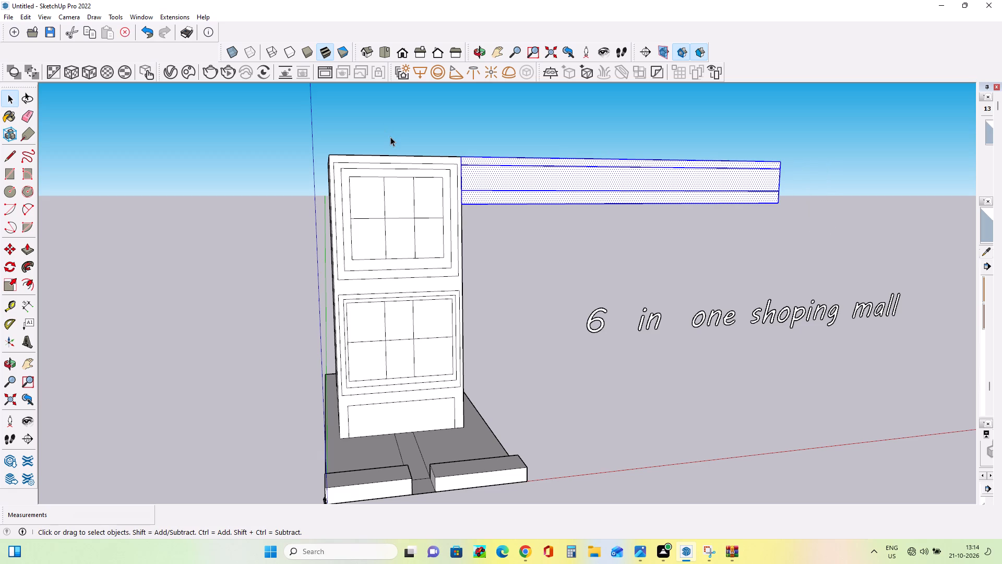
pyautogui.press('Delete')
pyautogui.press('Delete')
pyautogui.press('Delete')
pyautogui.press('Delete')
pyautogui.press('Delete')
pyautogui.press('Delete')
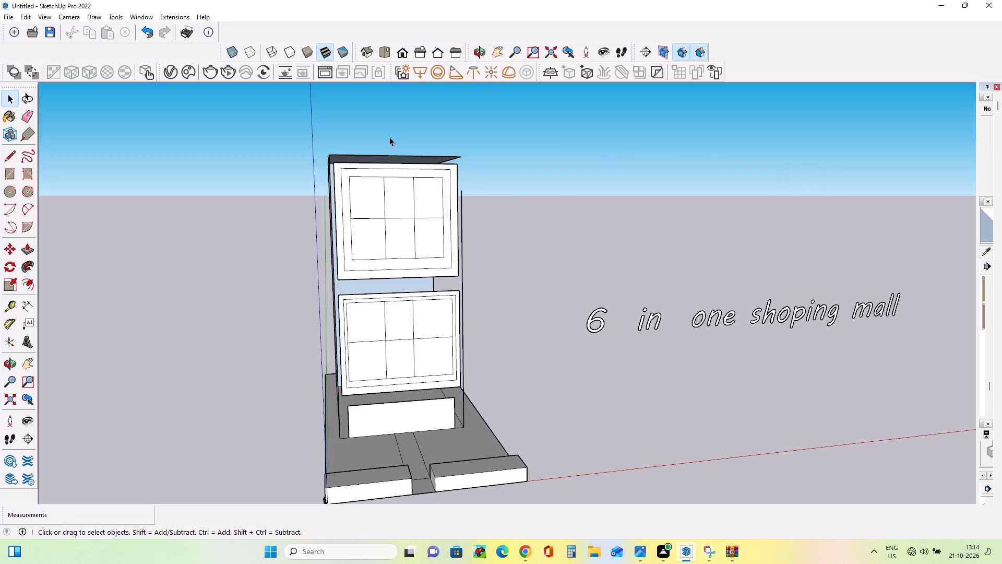
pyautogui.press('Delete')
# Redraw the building's front face as a rectangle about 95' 3" by 210' 3" between its opposite corners.
pyautogui.click(10, 174)
pyautogui.moveTo(328, 156); pyautogui.dragTo(468, 415)
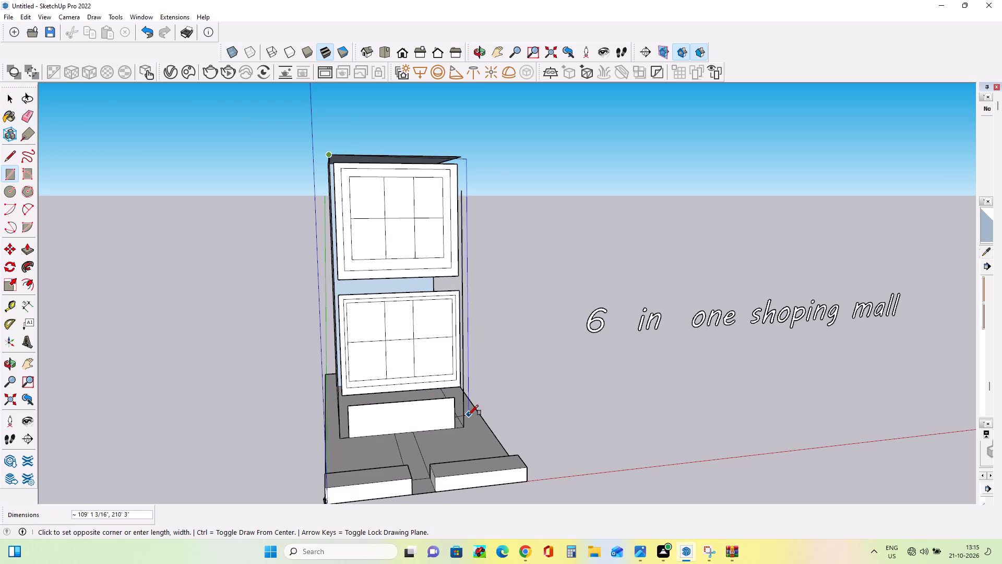
pyautogui.moveTo(468, 415); pyautogui.dragTo(466, 428)
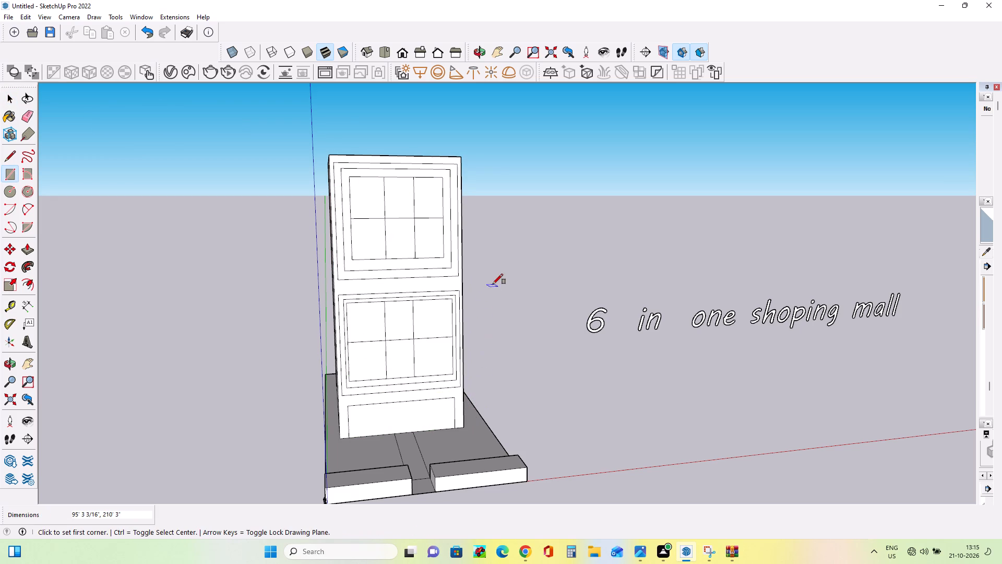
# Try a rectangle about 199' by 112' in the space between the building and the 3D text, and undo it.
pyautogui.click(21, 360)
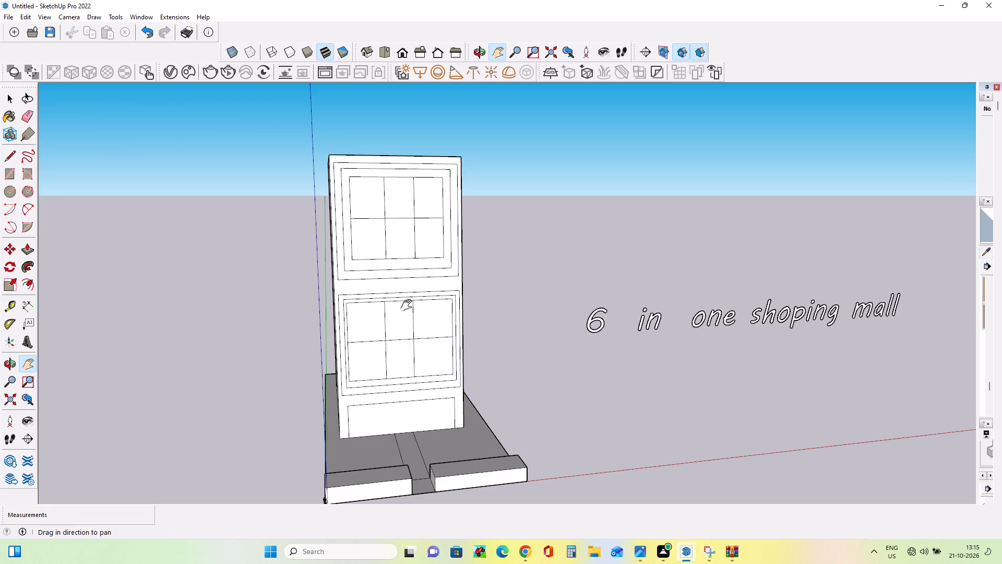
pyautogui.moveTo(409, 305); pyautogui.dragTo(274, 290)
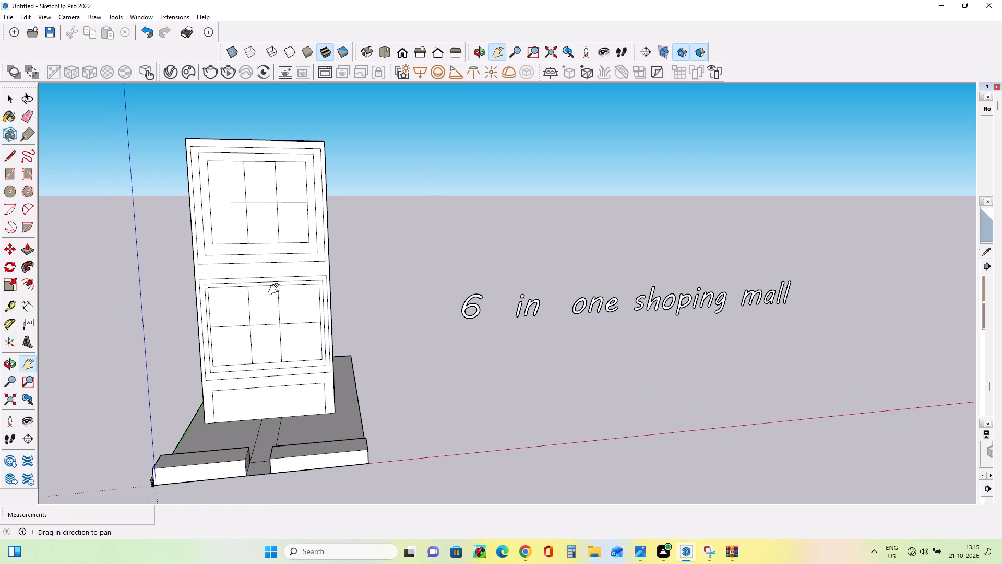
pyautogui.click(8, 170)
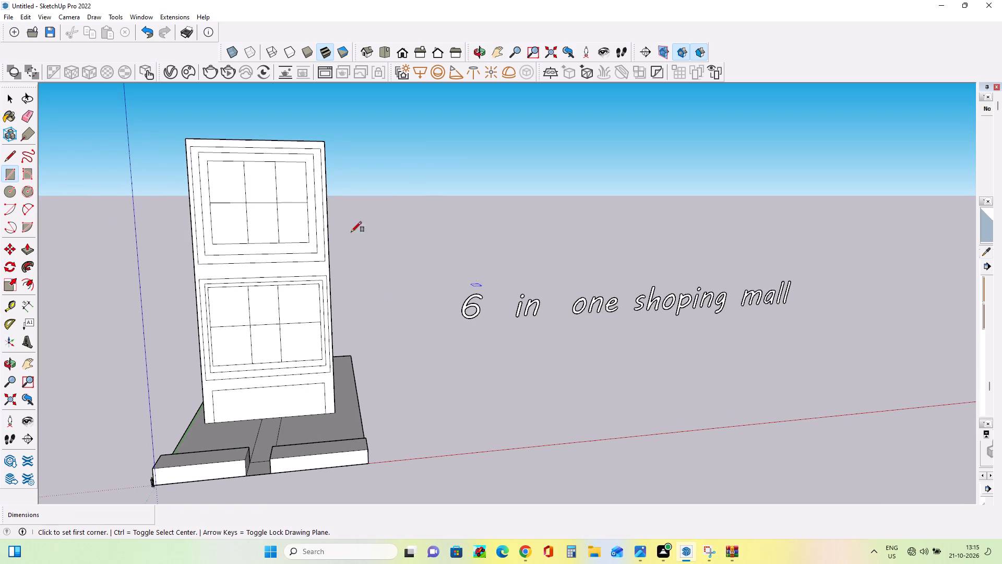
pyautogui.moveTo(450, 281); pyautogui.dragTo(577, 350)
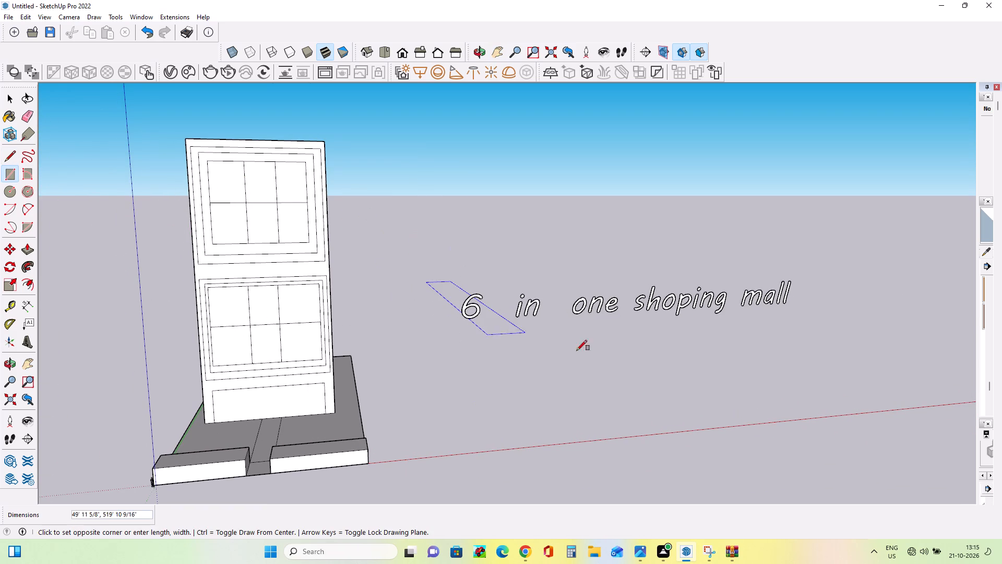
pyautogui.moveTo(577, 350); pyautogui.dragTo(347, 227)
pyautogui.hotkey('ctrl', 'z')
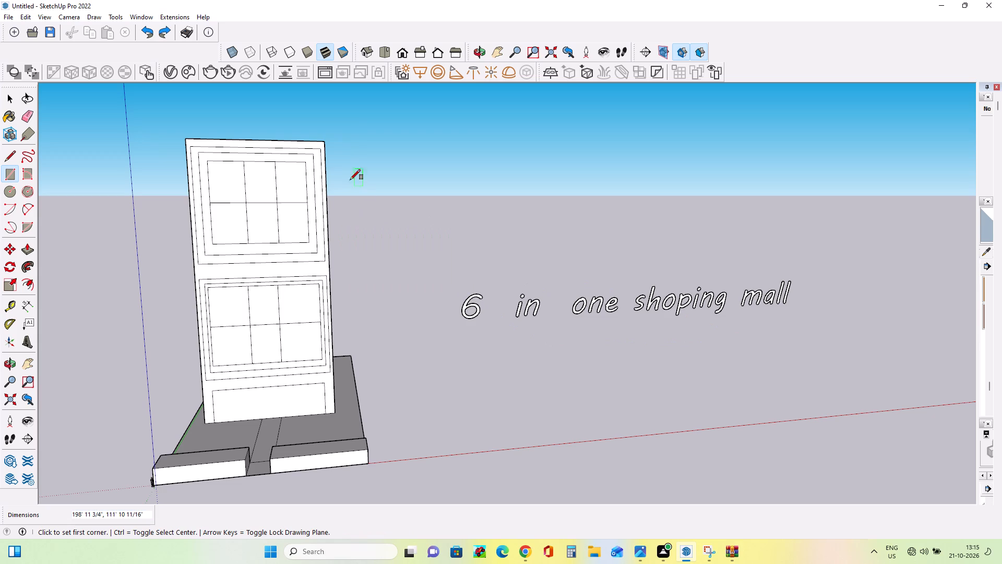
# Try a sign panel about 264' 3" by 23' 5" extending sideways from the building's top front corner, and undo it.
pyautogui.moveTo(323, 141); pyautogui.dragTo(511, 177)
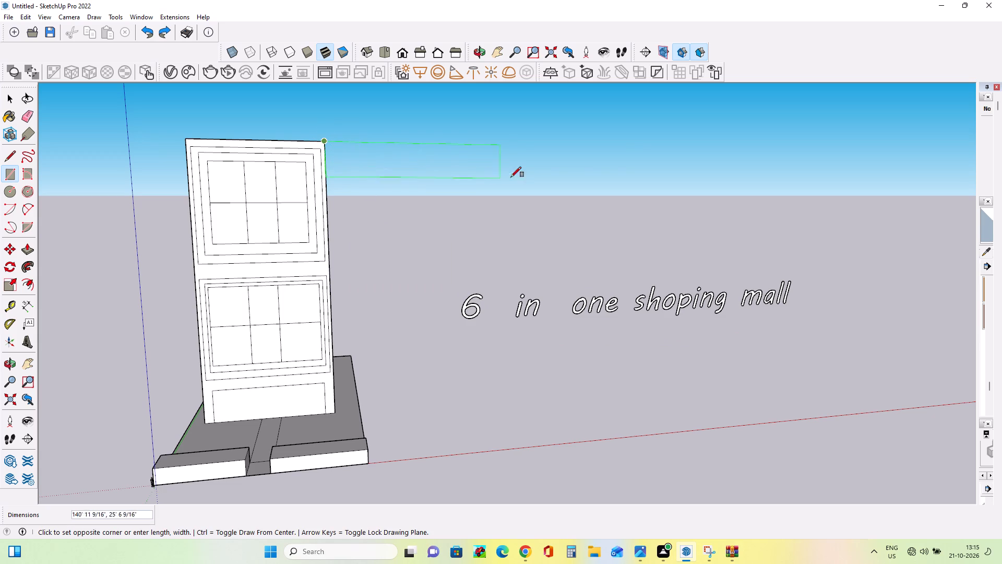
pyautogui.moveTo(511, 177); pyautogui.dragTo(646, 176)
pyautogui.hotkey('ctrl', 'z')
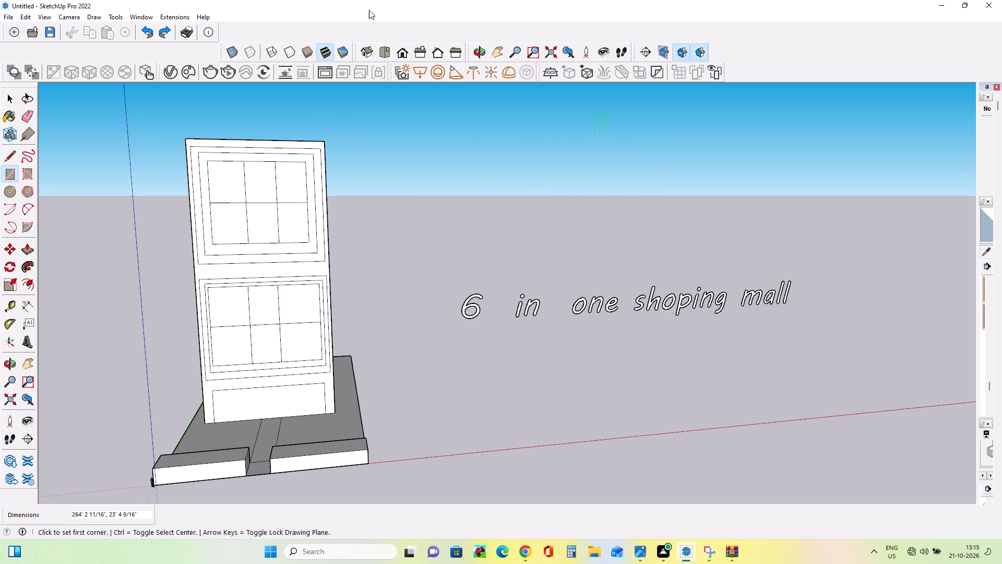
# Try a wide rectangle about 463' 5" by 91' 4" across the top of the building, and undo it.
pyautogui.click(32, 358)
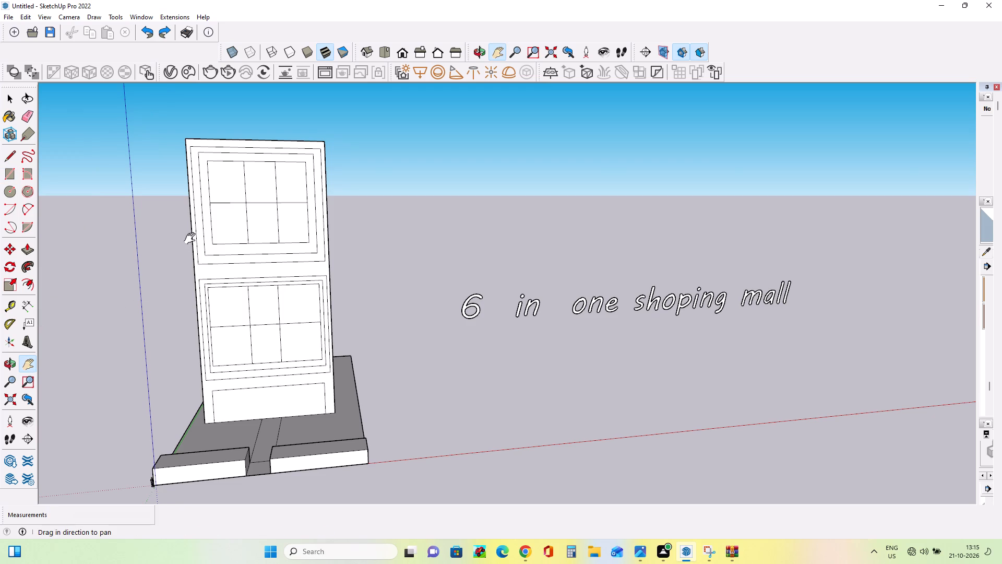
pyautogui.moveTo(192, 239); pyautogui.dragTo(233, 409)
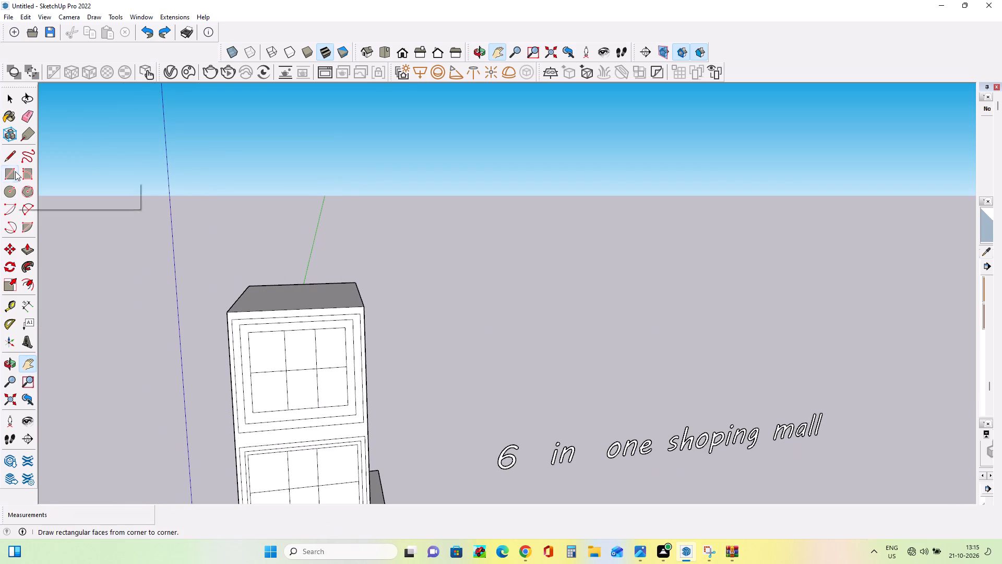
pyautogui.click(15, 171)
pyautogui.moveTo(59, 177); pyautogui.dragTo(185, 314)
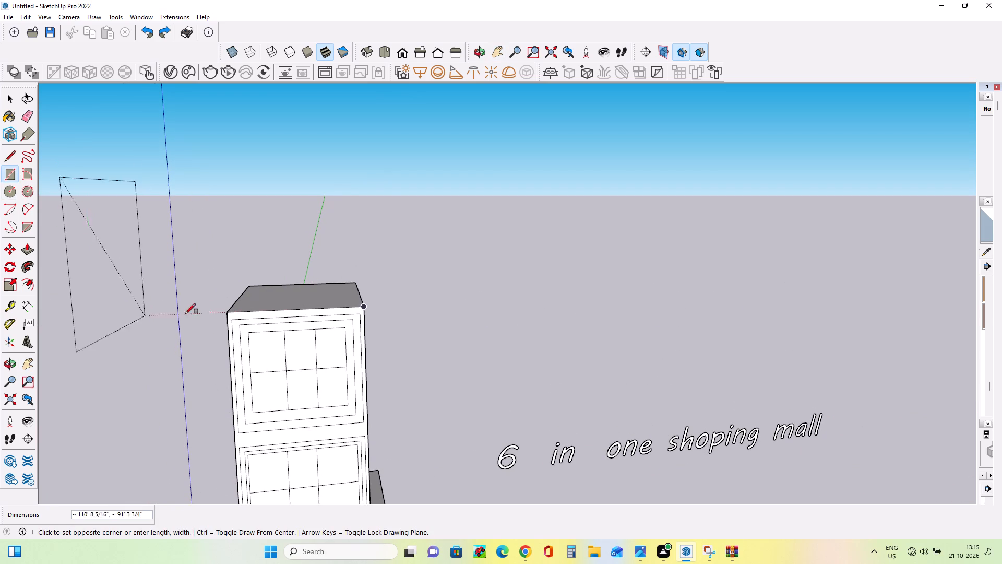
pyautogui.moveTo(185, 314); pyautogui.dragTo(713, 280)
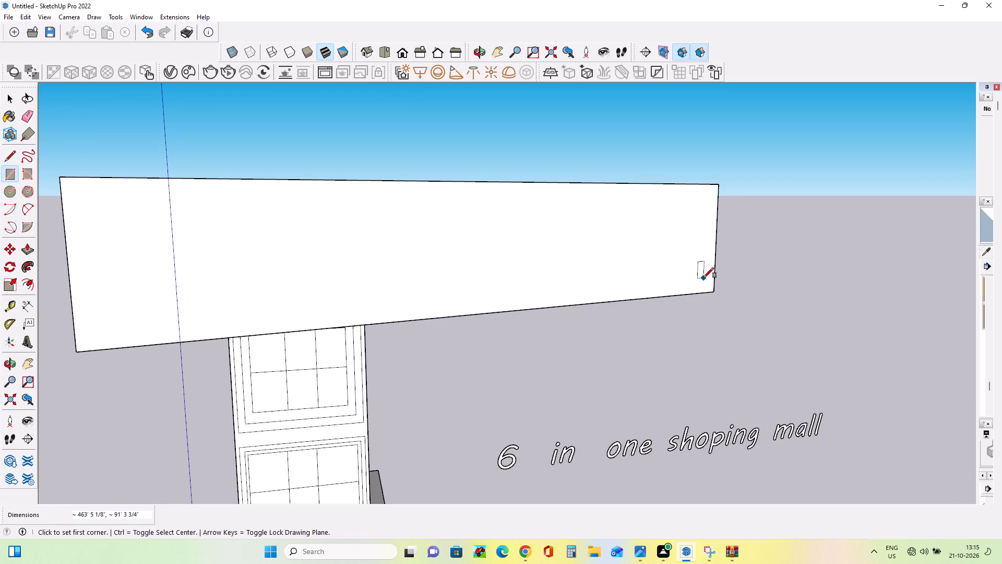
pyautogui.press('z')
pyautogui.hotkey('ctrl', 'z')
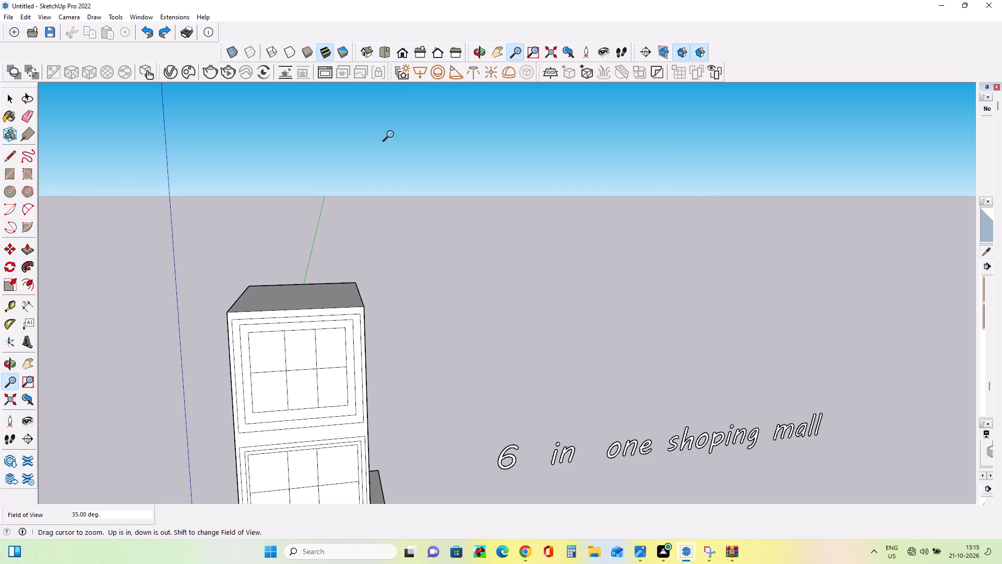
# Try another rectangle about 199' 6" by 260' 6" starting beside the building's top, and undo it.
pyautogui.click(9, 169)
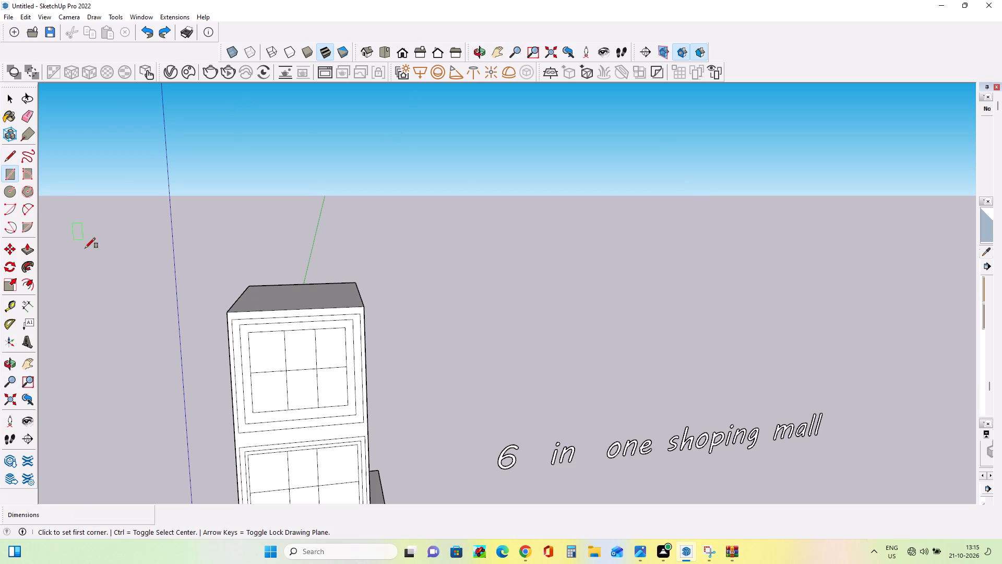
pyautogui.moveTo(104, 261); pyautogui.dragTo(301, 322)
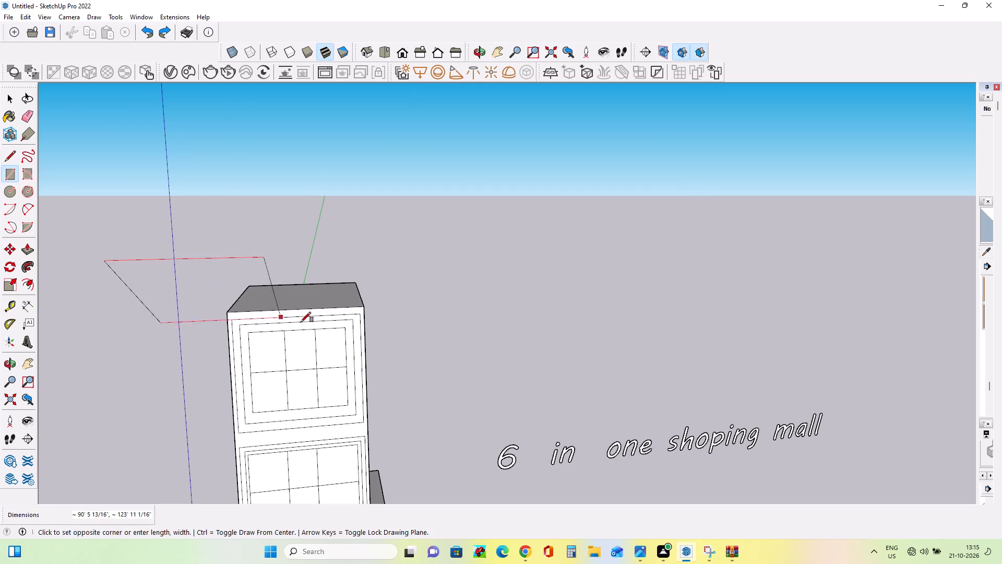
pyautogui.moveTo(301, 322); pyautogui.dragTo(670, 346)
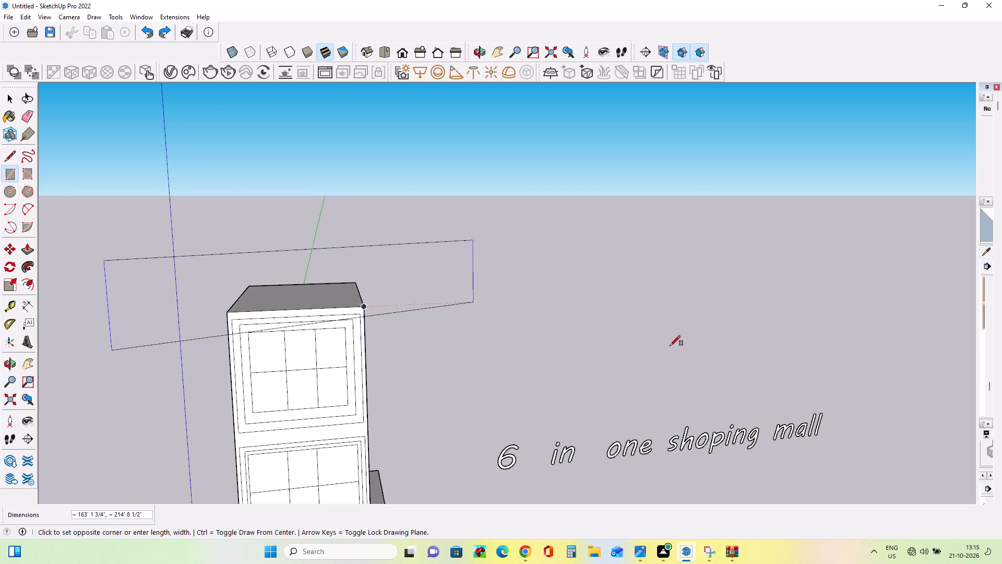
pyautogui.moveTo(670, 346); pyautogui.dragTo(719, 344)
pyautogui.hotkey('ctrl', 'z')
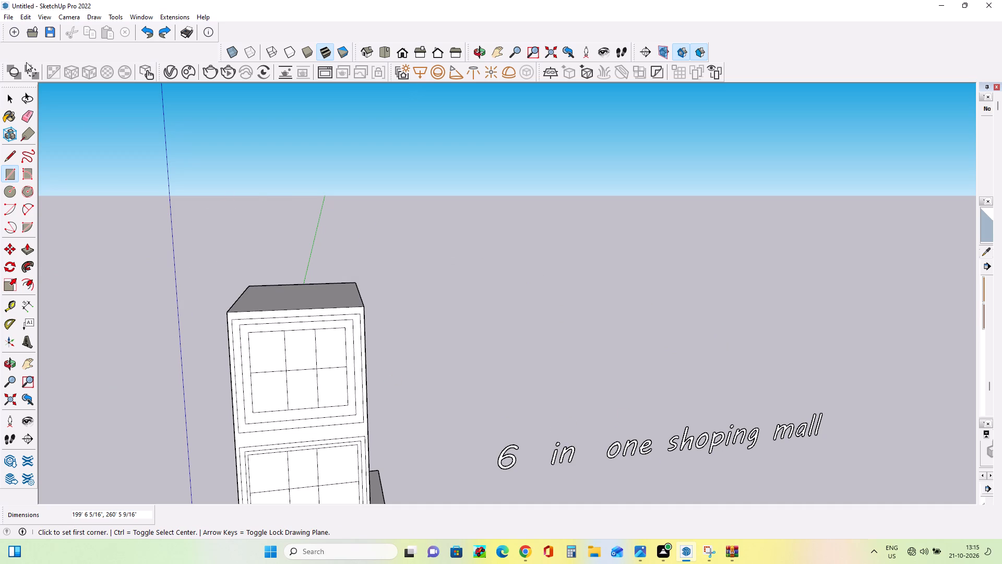
# Move the "6 in one shoping mall" 3D text about 335' from the open space to the top of the building.
pyautogui.click(8, 95)
pyautogui.moveTo(494, 440); pyautogui.dragTo(879, 455)
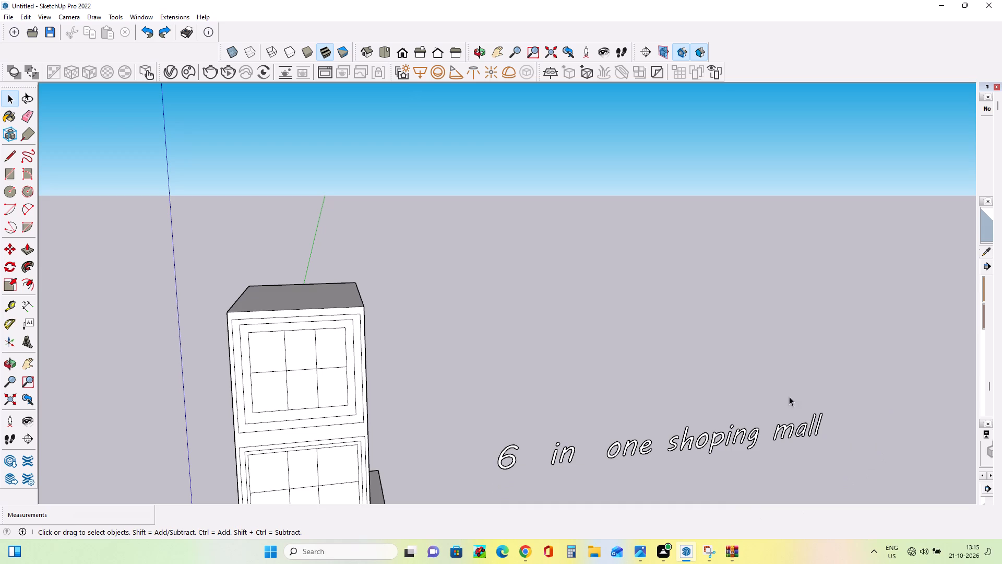
pyautogui.moveTo(434, 417); pyautogui.dragTo(859, 476)
pyautogui.moveTo(479, 400); pyautogui.dragTo(489, 426)
pyautogui.moveTo(489, 426); pyautogui.dragTo(852, 469)
pyautogui.moveTo(467, 431); pyautogui.dragTo(824, 461)
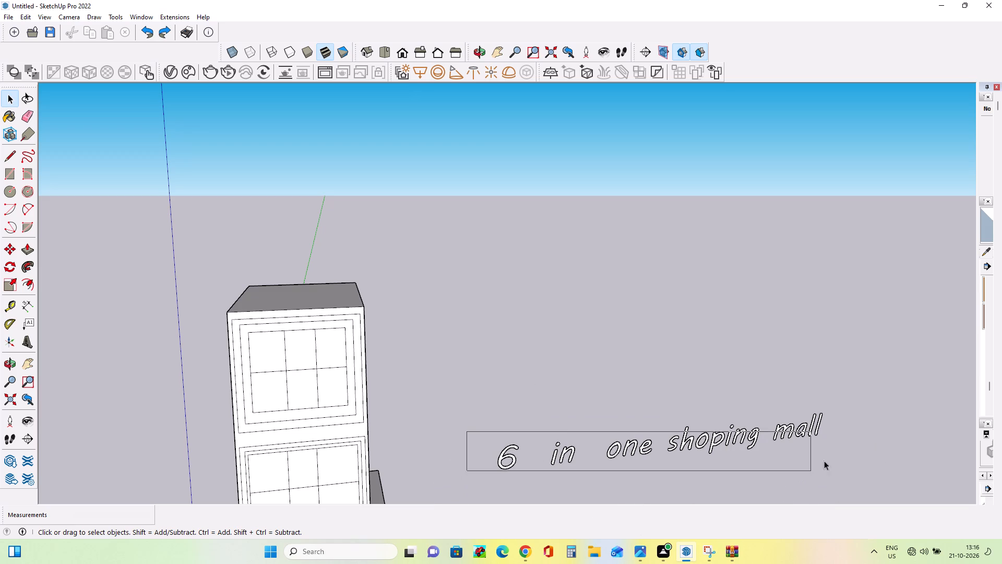
pyautogui.moveTo(824, 461); pyautogui.dragTo(864, 406)
pyautogui.moveTo(496, 422); pyautogui.dragTo(495, 444)
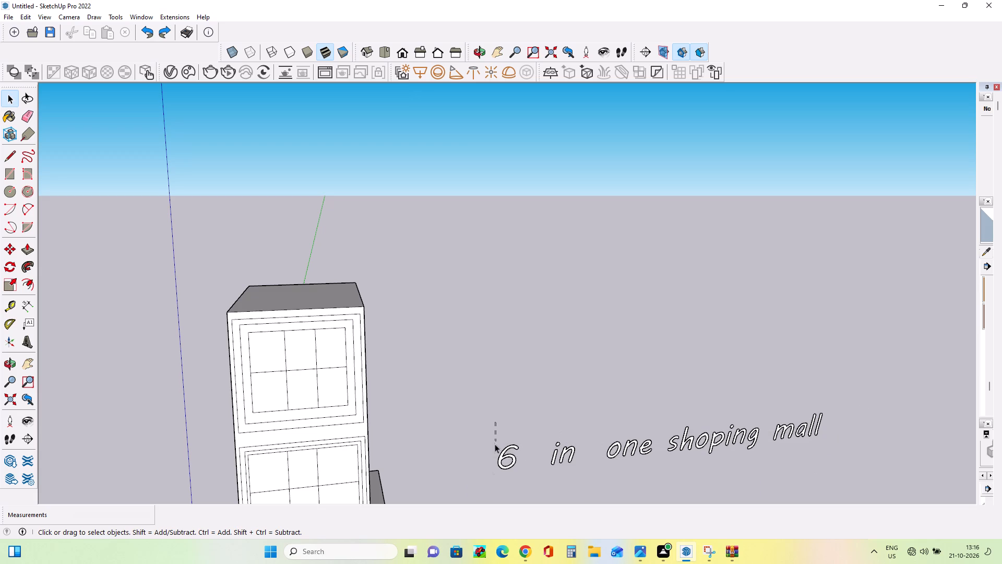
pyautogui.moveTo(495, 444); pyautogui.dragTo(852, 457)
pyautogui.moveTo(414, 403); pyautogui.dragTo(760, 507)
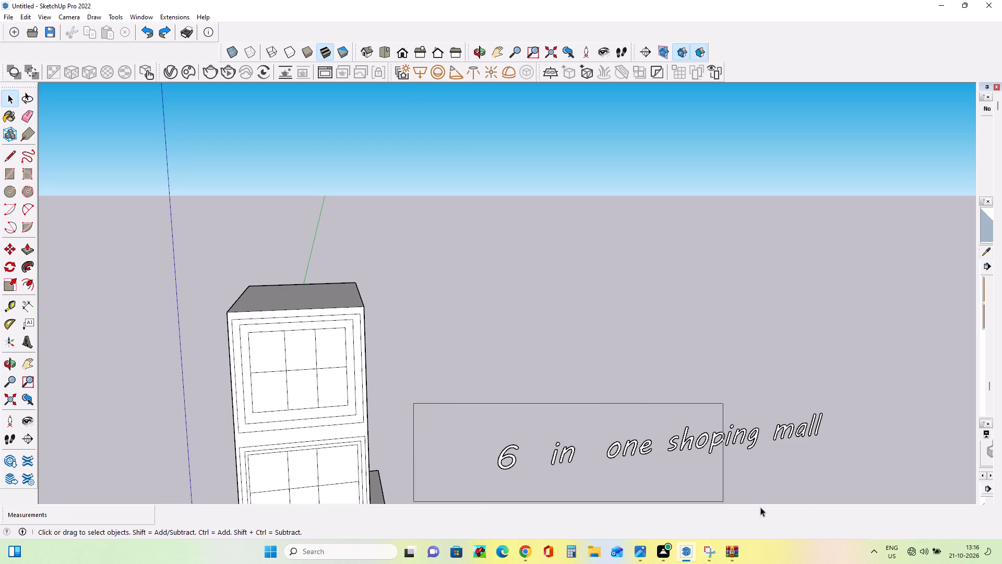
pyautogui.moveTo(760, 507); pyautogui.dragTo(871, 474)
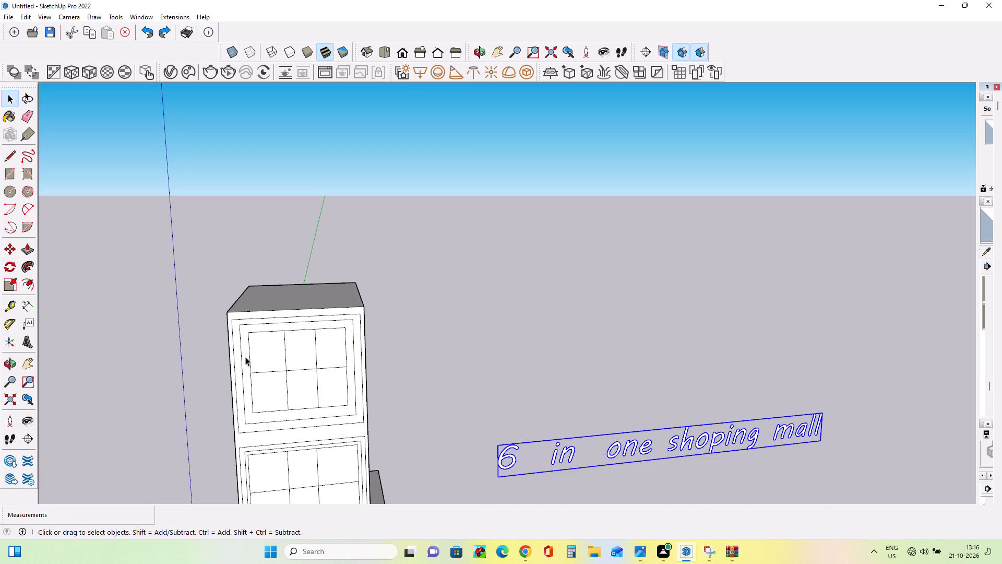
pyautogui.moveTo(8, 245); pyautogui.dragTo(19, 245)
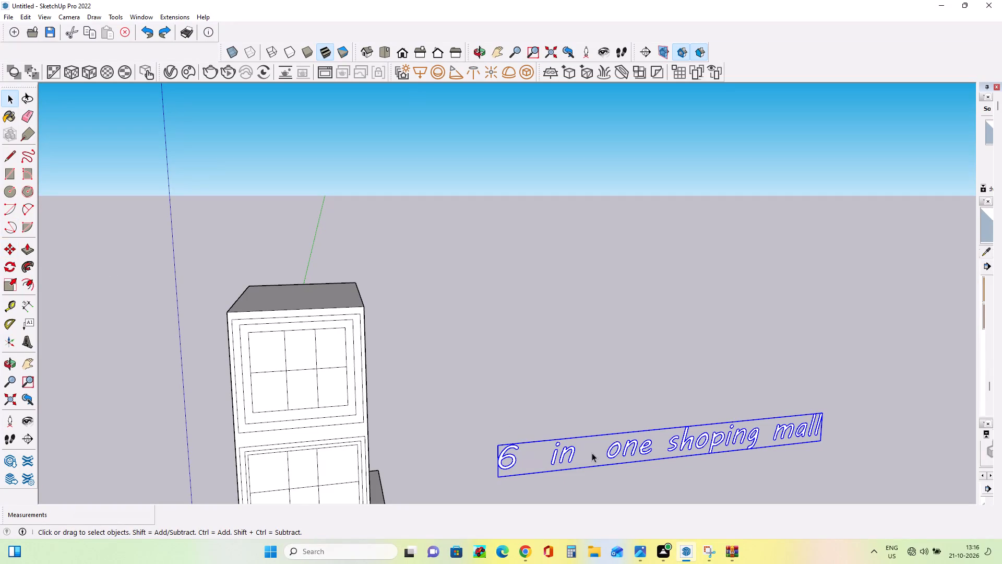
pyautogui.click(11, 246)
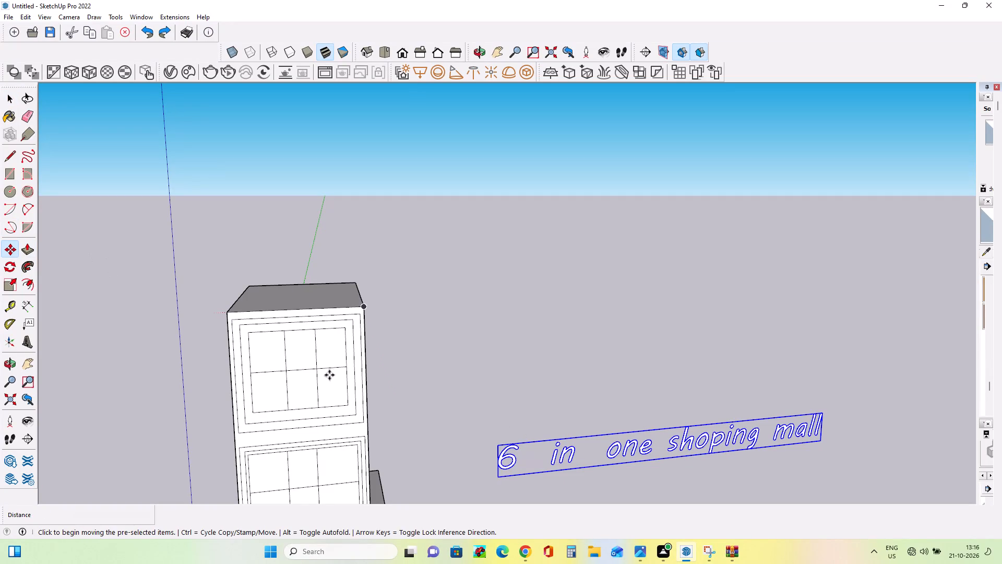
pyautogui.moveTo(636, 447); pyautogui.dragTo(205, 292)
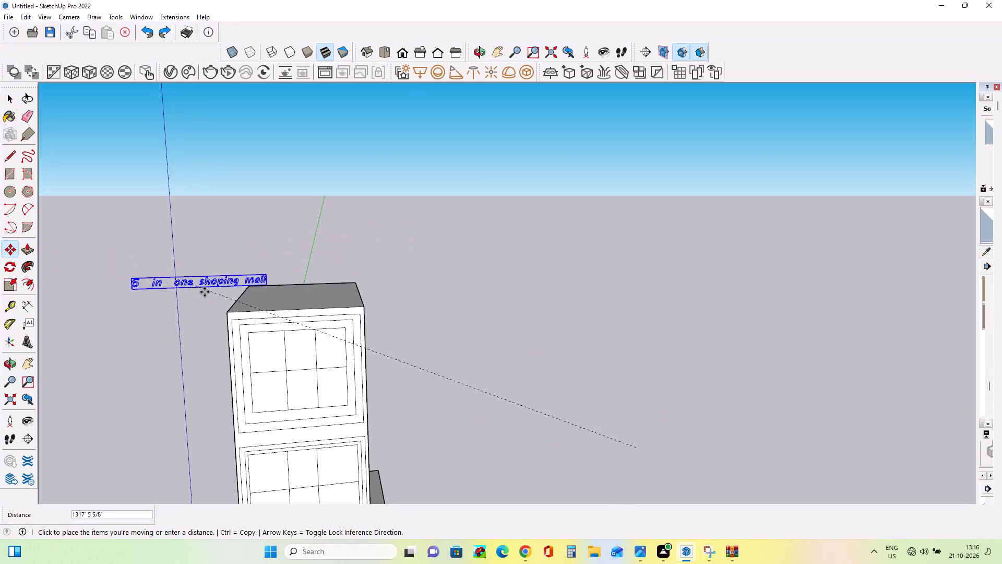
pyautogui.moveTo(205, 292); pyautogui.dragTo(258, 281)
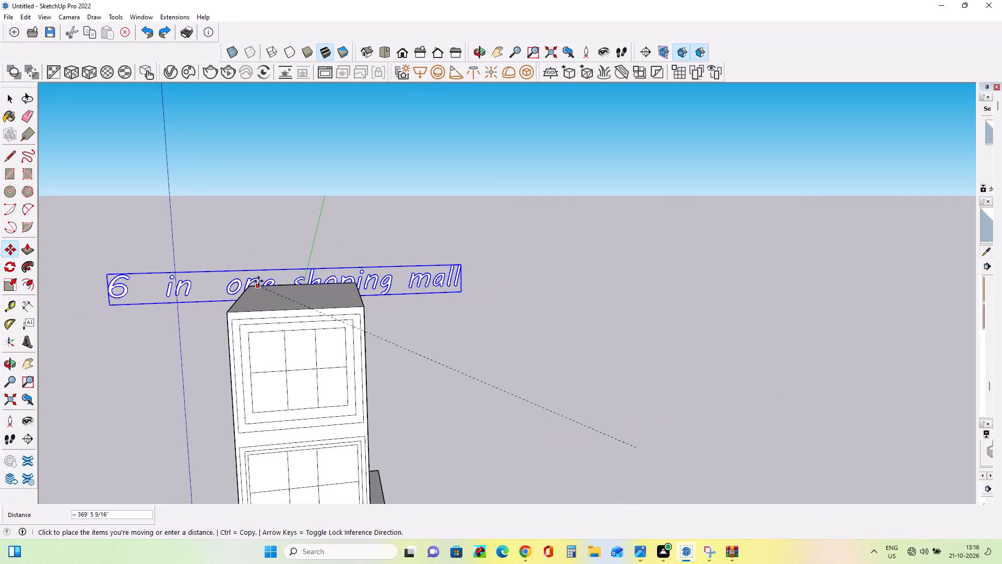
pyautogui.moveTo(258, 281); pyautogui.dragTo(294, 286)
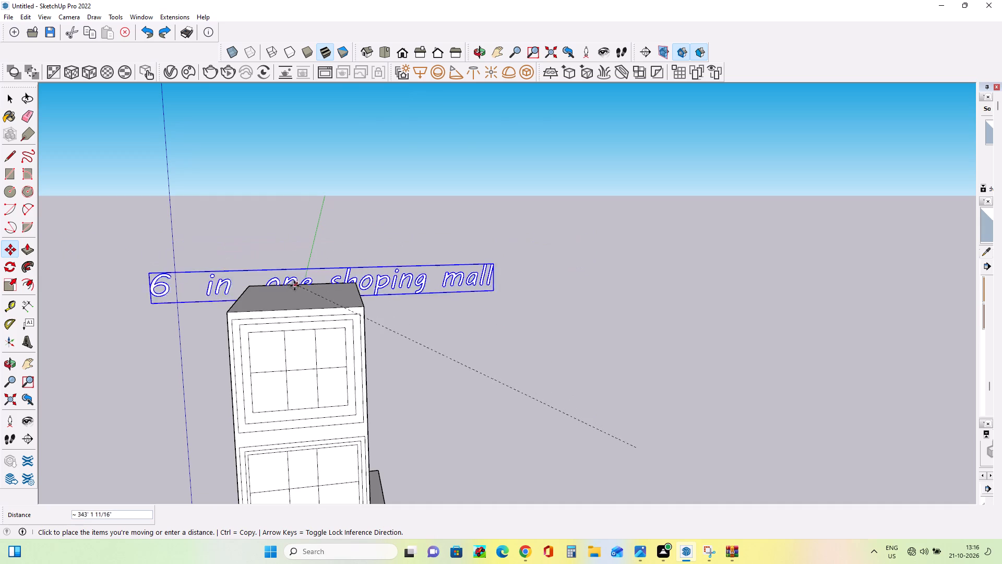
pyautogui.moveTo(294, 286); pyautogui.dragTo(276, 293)
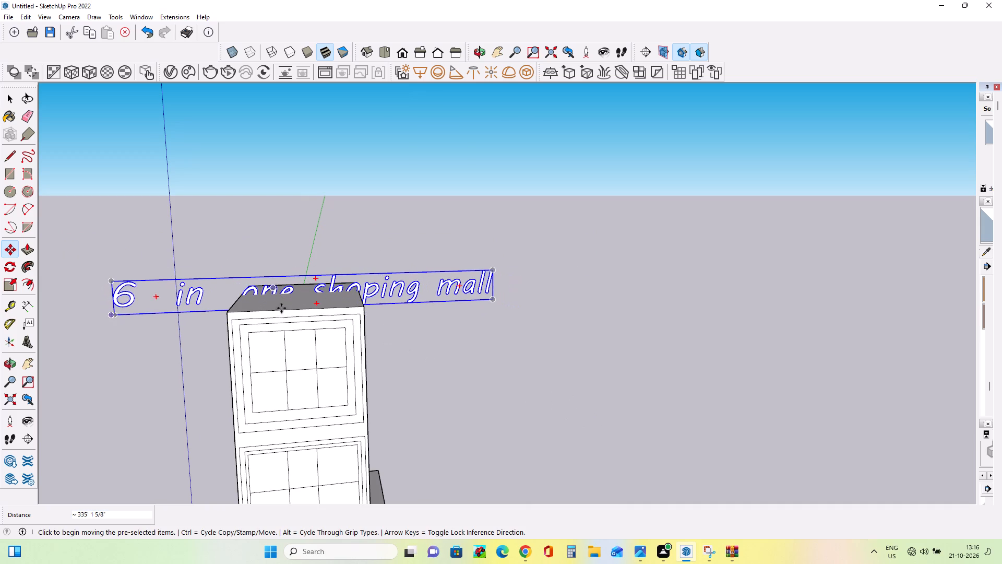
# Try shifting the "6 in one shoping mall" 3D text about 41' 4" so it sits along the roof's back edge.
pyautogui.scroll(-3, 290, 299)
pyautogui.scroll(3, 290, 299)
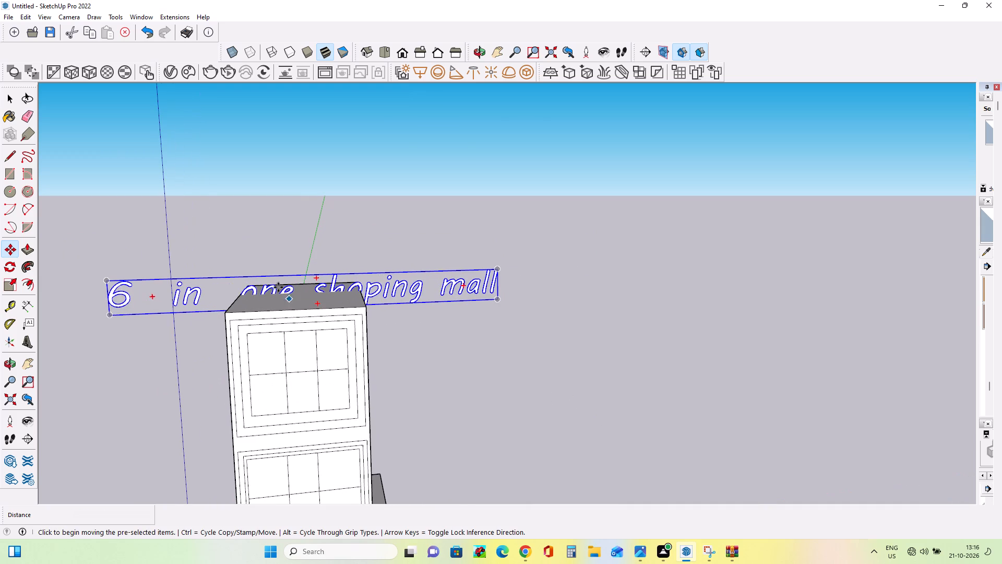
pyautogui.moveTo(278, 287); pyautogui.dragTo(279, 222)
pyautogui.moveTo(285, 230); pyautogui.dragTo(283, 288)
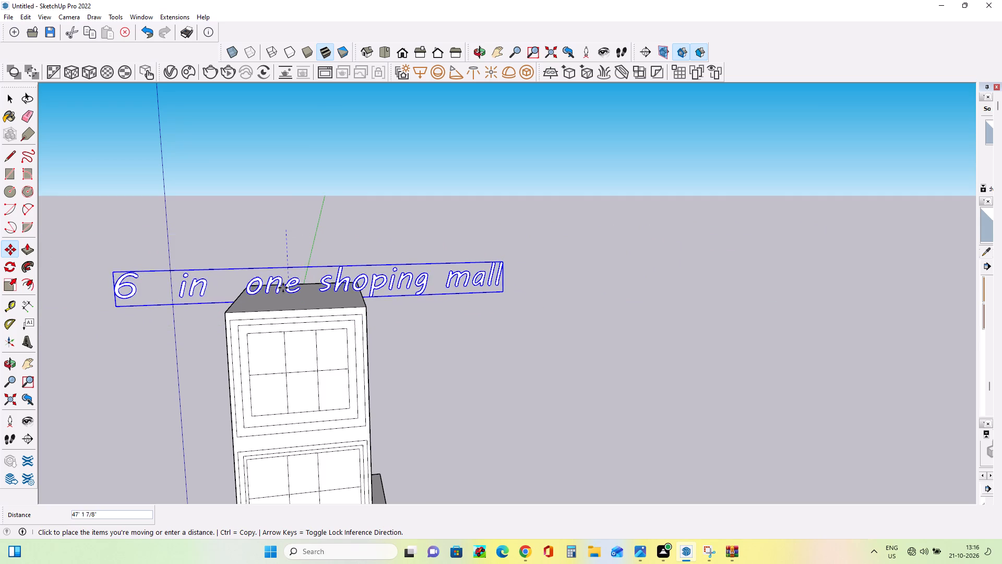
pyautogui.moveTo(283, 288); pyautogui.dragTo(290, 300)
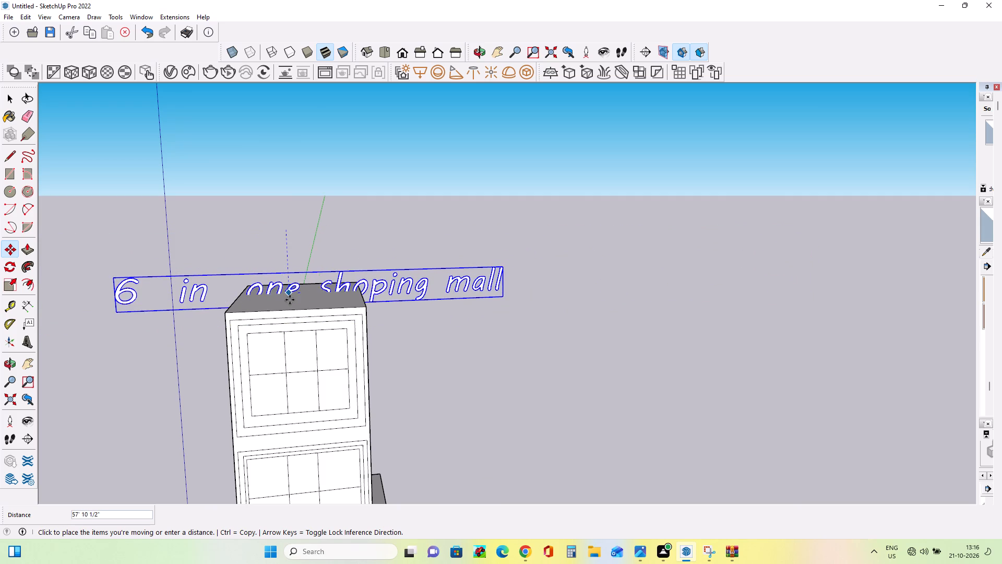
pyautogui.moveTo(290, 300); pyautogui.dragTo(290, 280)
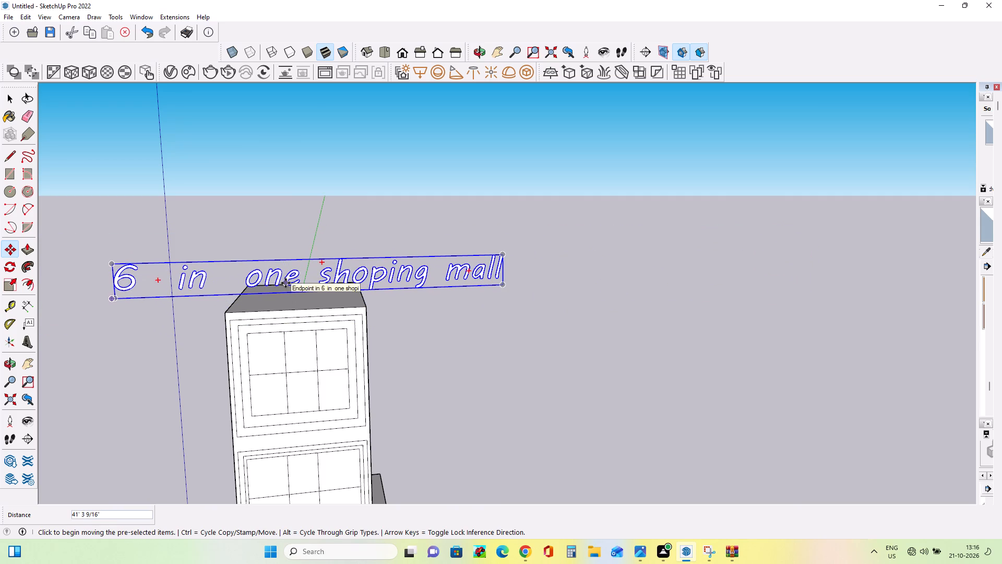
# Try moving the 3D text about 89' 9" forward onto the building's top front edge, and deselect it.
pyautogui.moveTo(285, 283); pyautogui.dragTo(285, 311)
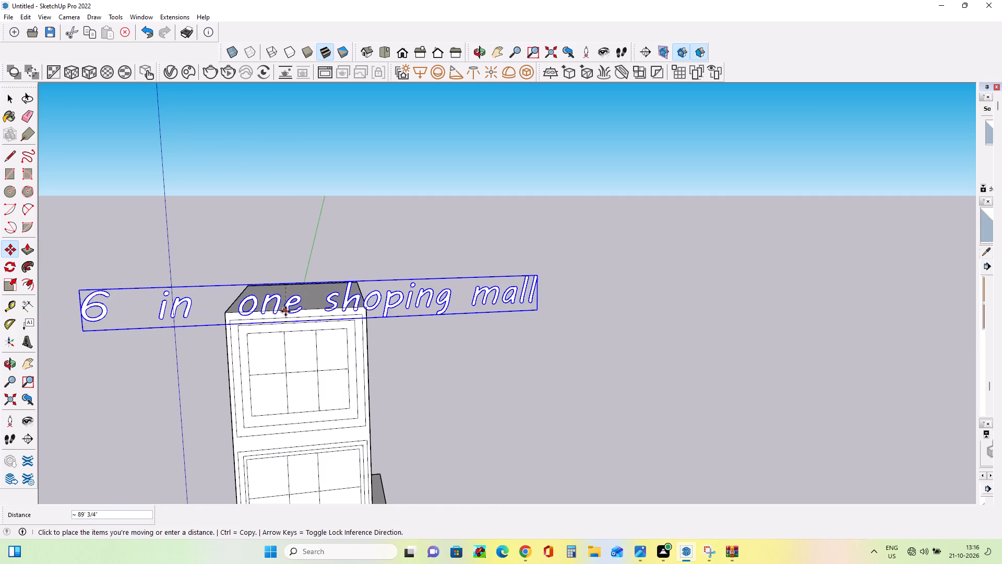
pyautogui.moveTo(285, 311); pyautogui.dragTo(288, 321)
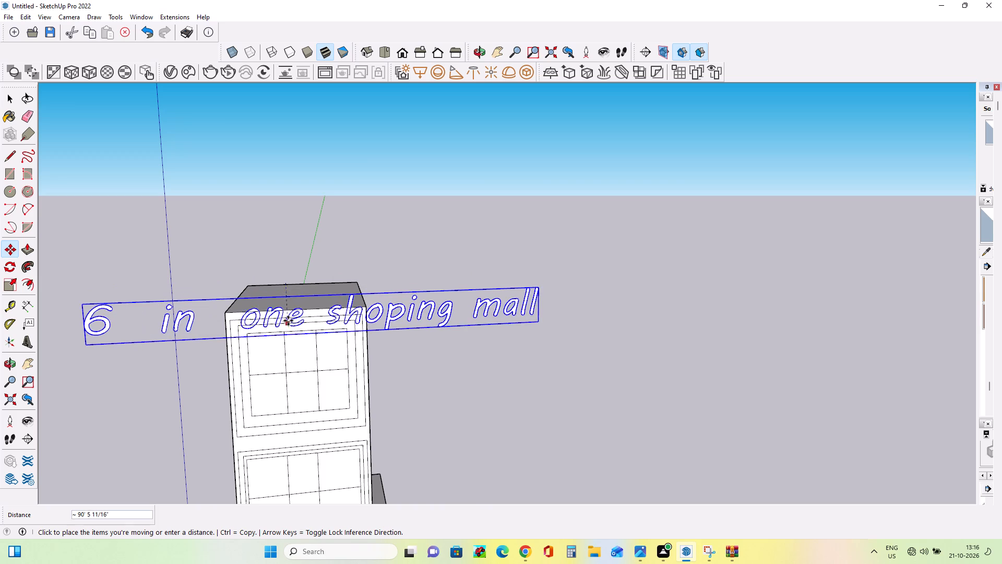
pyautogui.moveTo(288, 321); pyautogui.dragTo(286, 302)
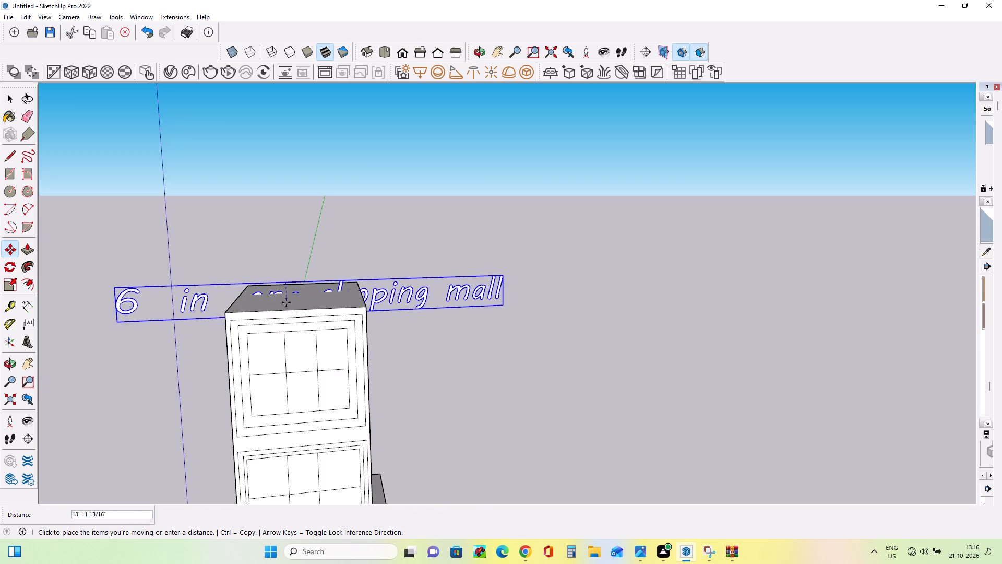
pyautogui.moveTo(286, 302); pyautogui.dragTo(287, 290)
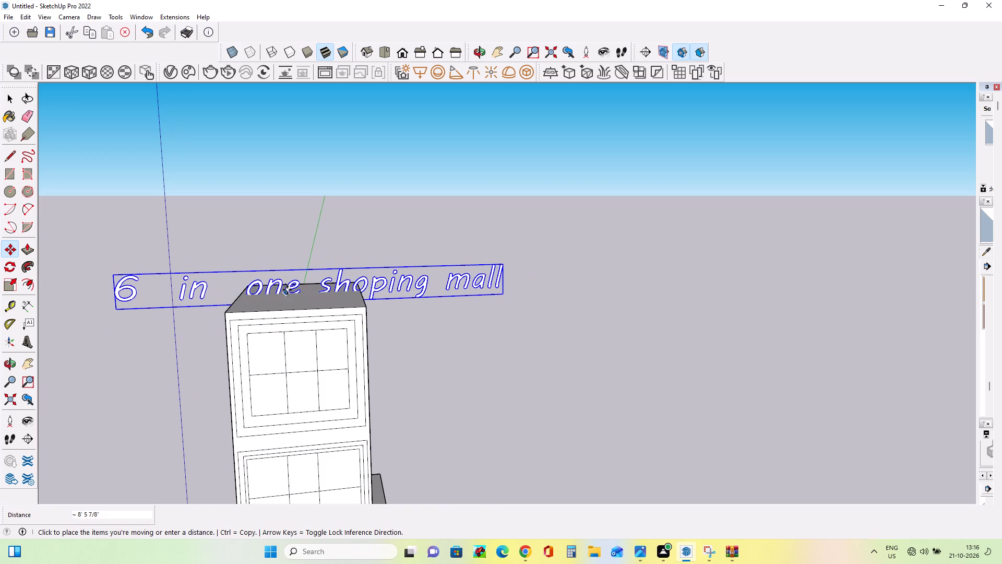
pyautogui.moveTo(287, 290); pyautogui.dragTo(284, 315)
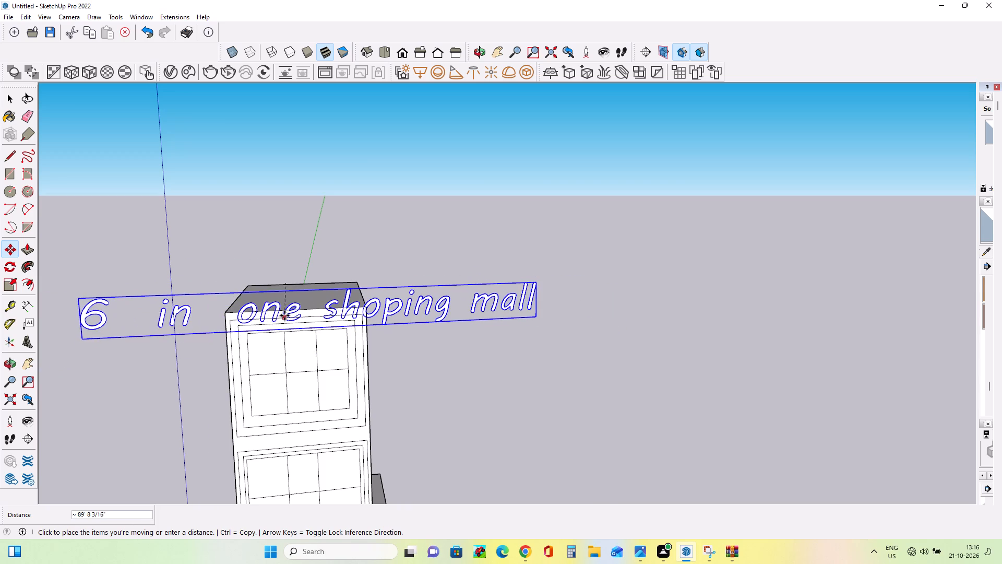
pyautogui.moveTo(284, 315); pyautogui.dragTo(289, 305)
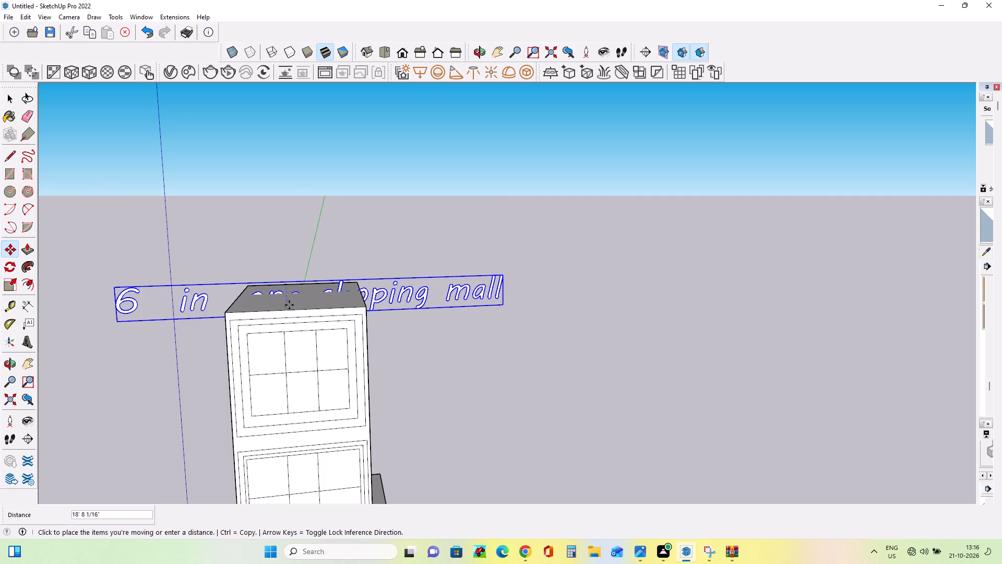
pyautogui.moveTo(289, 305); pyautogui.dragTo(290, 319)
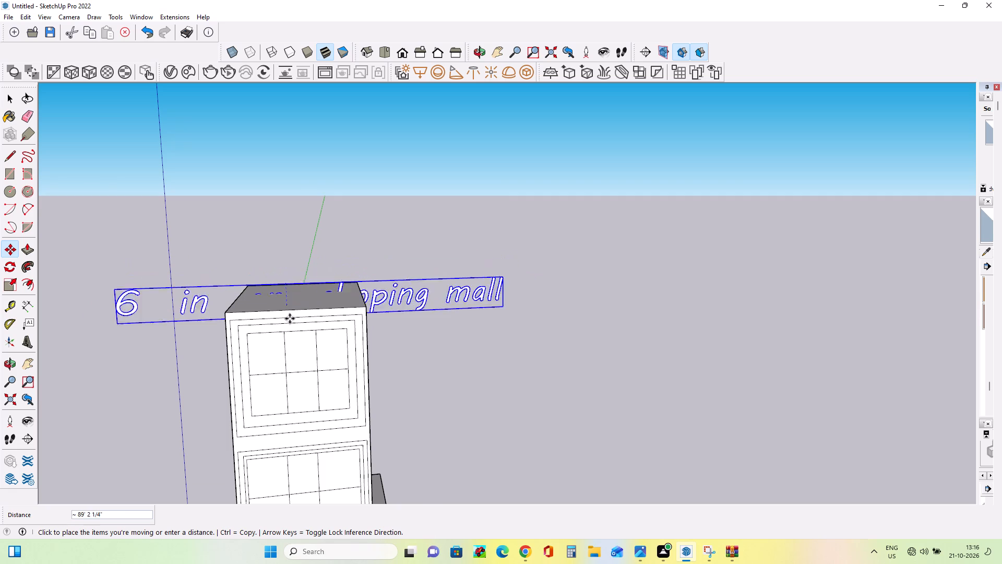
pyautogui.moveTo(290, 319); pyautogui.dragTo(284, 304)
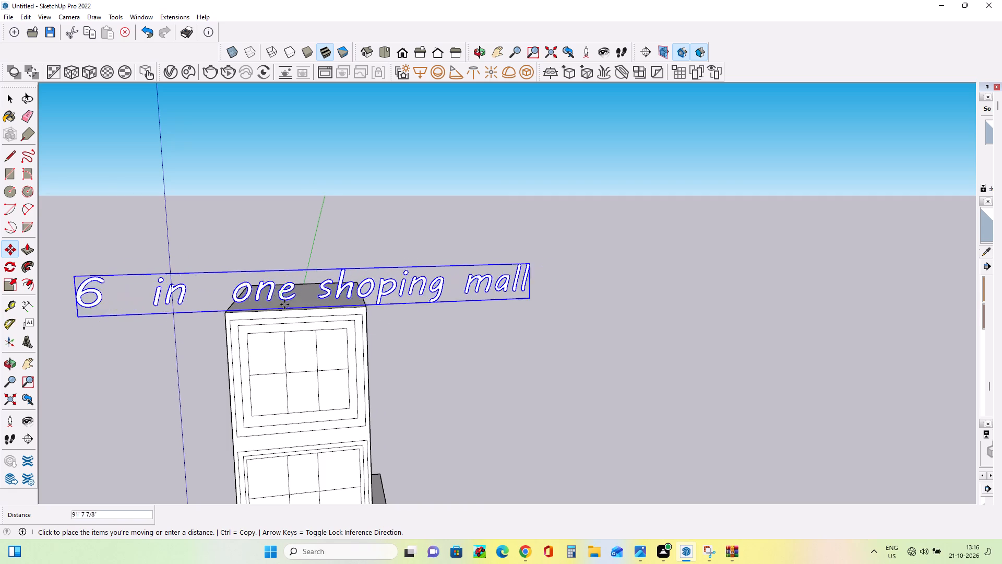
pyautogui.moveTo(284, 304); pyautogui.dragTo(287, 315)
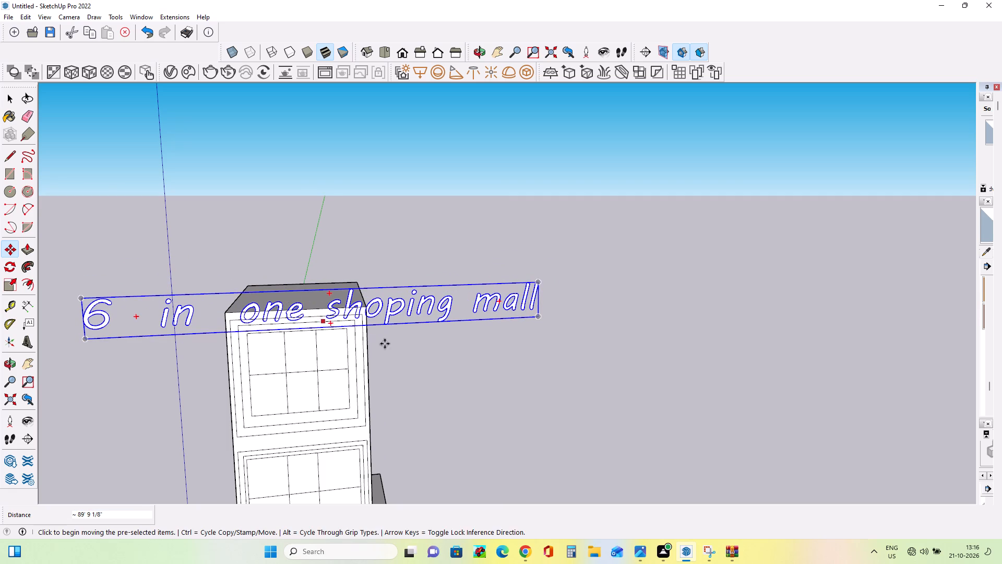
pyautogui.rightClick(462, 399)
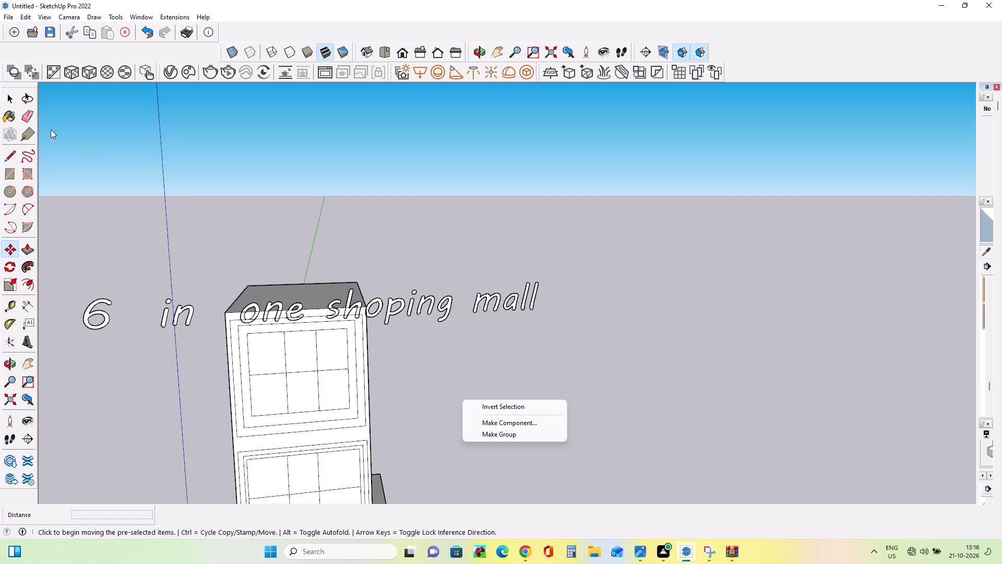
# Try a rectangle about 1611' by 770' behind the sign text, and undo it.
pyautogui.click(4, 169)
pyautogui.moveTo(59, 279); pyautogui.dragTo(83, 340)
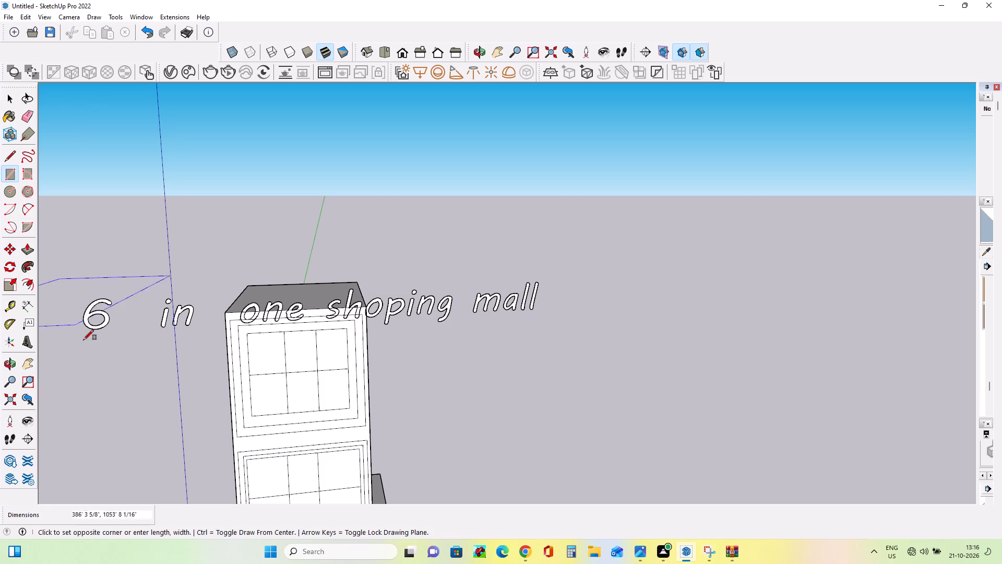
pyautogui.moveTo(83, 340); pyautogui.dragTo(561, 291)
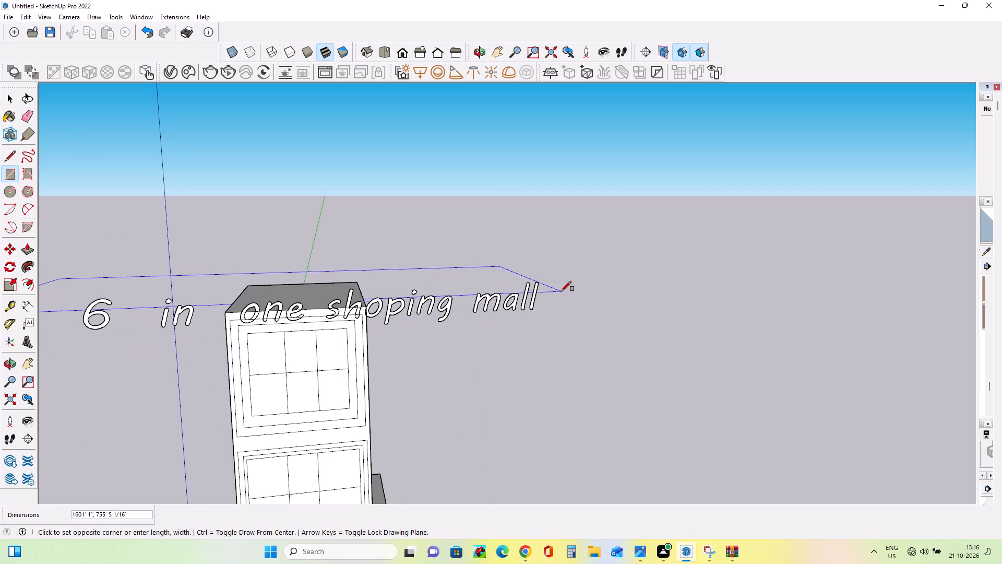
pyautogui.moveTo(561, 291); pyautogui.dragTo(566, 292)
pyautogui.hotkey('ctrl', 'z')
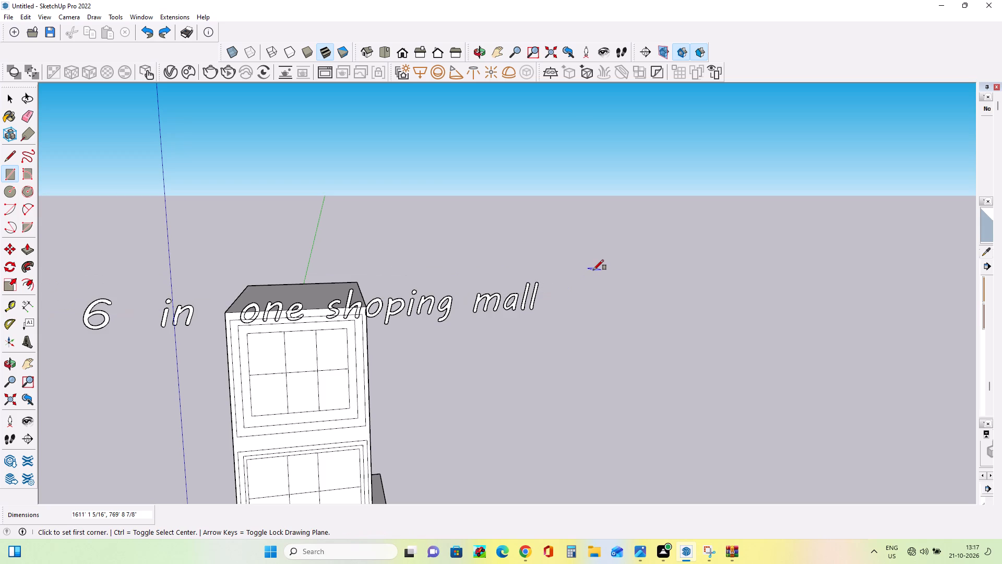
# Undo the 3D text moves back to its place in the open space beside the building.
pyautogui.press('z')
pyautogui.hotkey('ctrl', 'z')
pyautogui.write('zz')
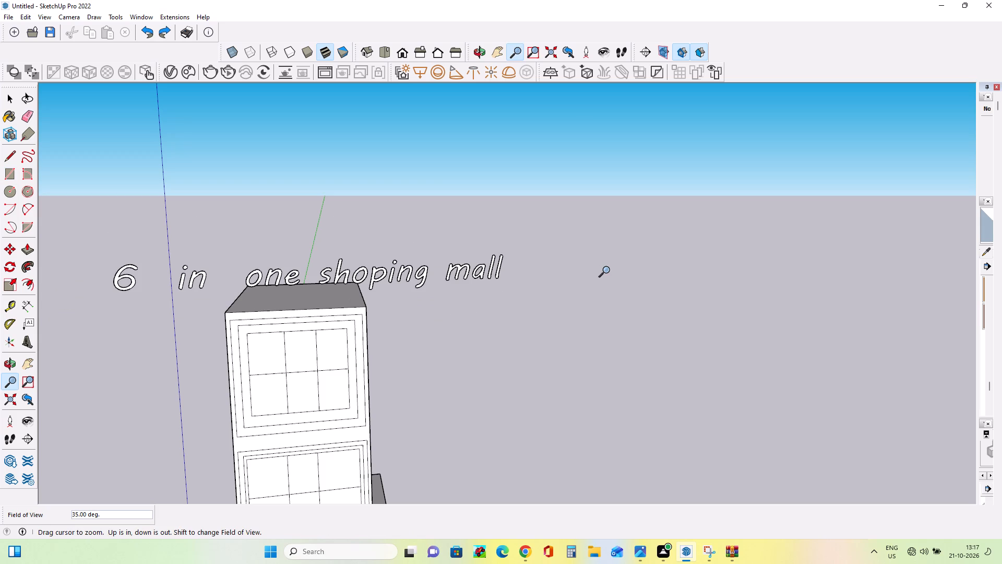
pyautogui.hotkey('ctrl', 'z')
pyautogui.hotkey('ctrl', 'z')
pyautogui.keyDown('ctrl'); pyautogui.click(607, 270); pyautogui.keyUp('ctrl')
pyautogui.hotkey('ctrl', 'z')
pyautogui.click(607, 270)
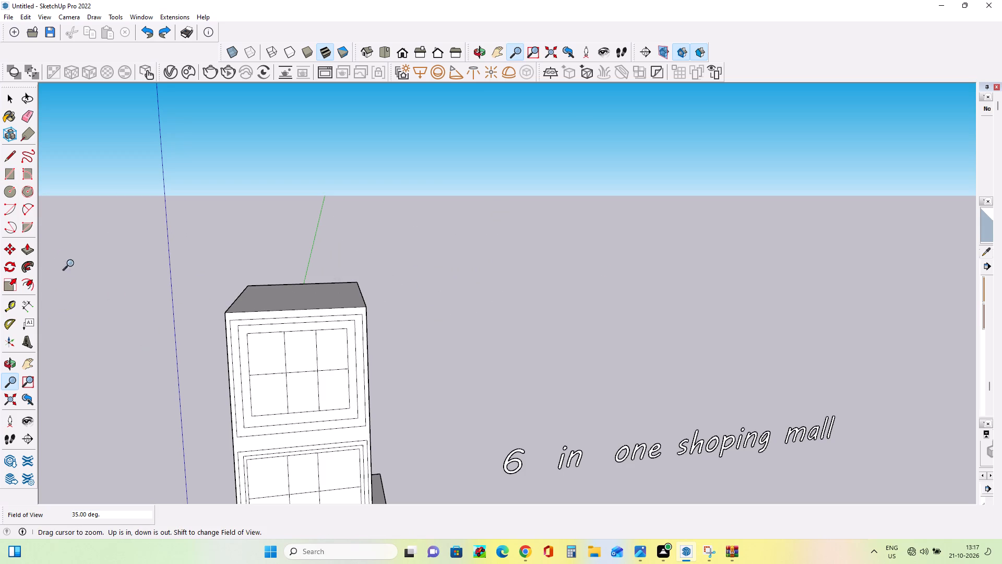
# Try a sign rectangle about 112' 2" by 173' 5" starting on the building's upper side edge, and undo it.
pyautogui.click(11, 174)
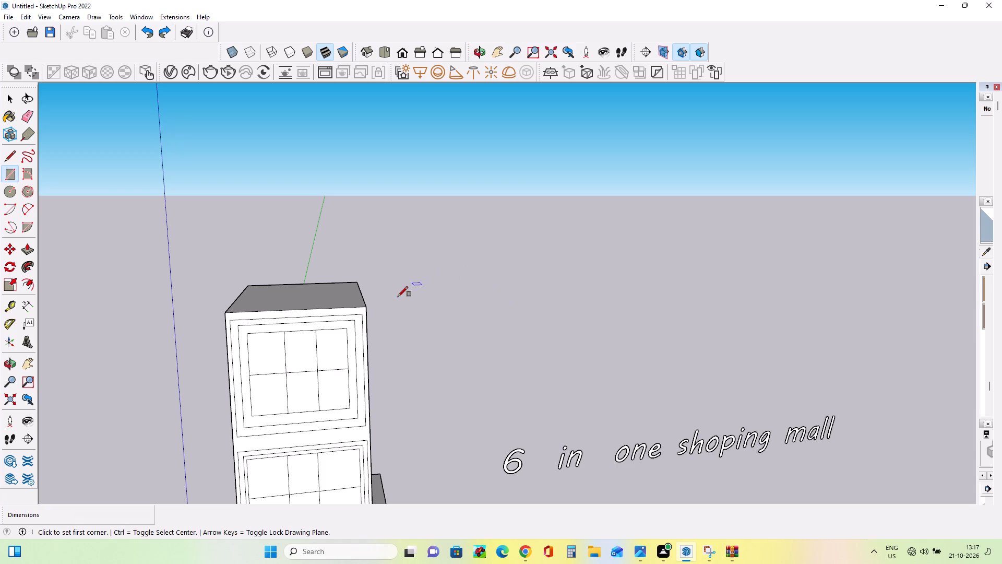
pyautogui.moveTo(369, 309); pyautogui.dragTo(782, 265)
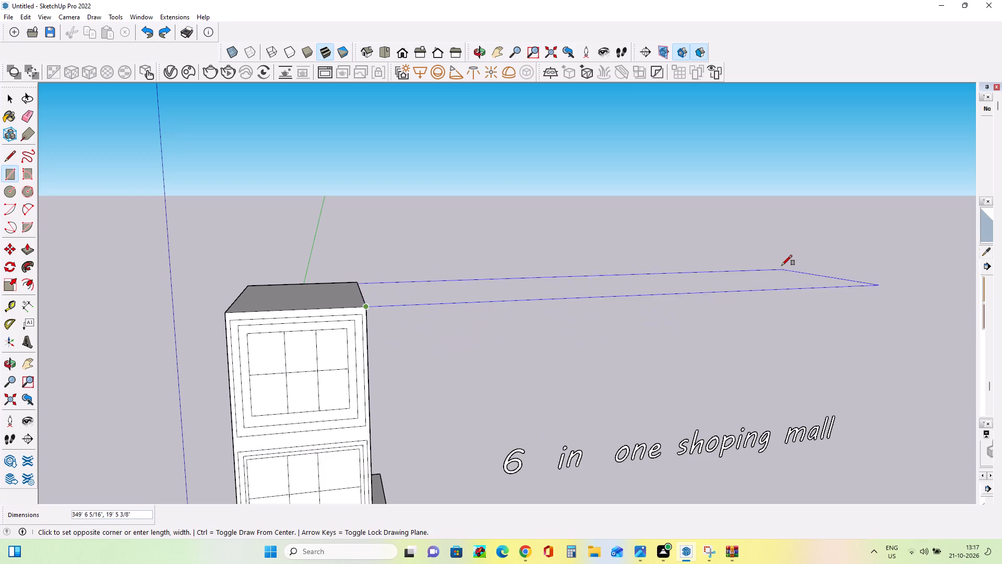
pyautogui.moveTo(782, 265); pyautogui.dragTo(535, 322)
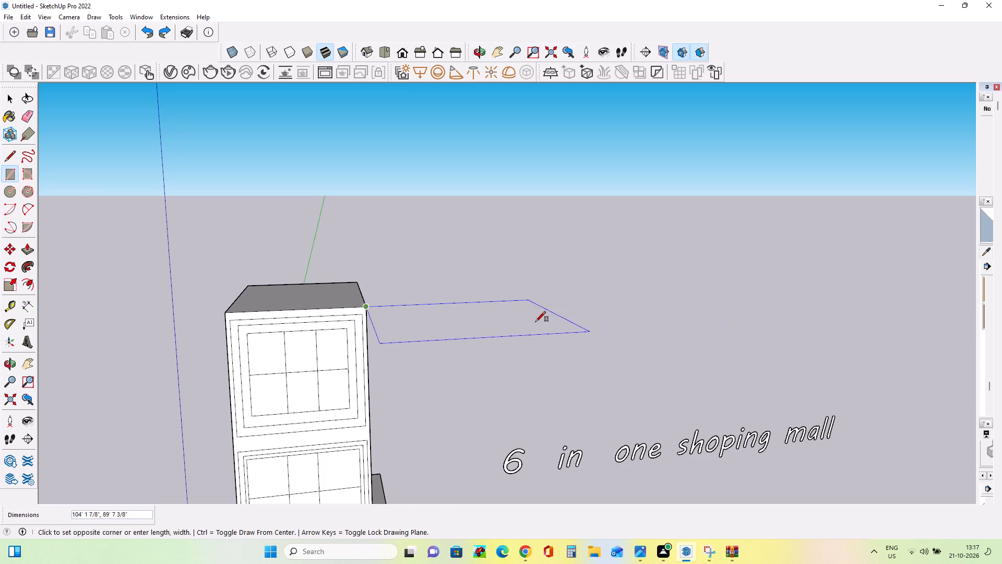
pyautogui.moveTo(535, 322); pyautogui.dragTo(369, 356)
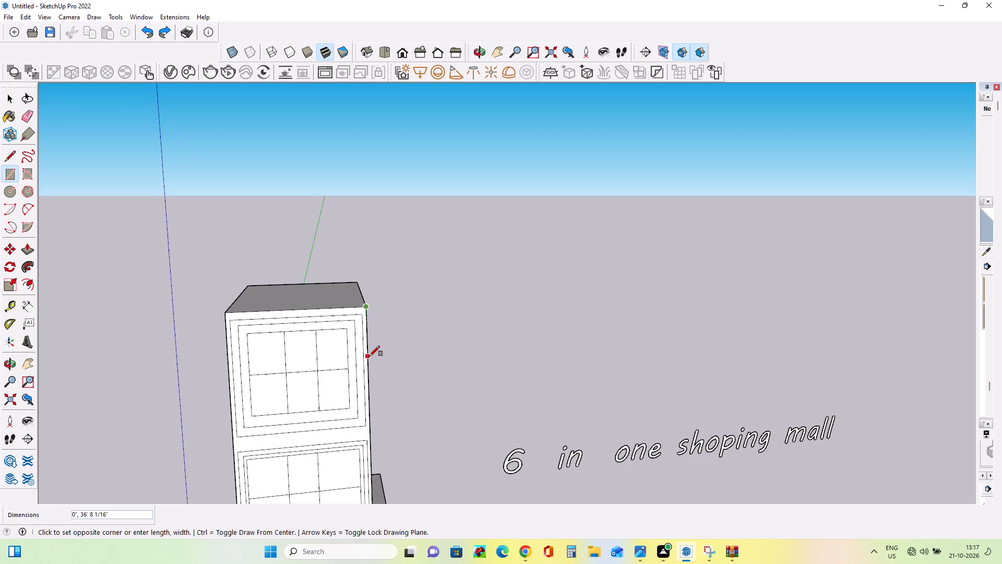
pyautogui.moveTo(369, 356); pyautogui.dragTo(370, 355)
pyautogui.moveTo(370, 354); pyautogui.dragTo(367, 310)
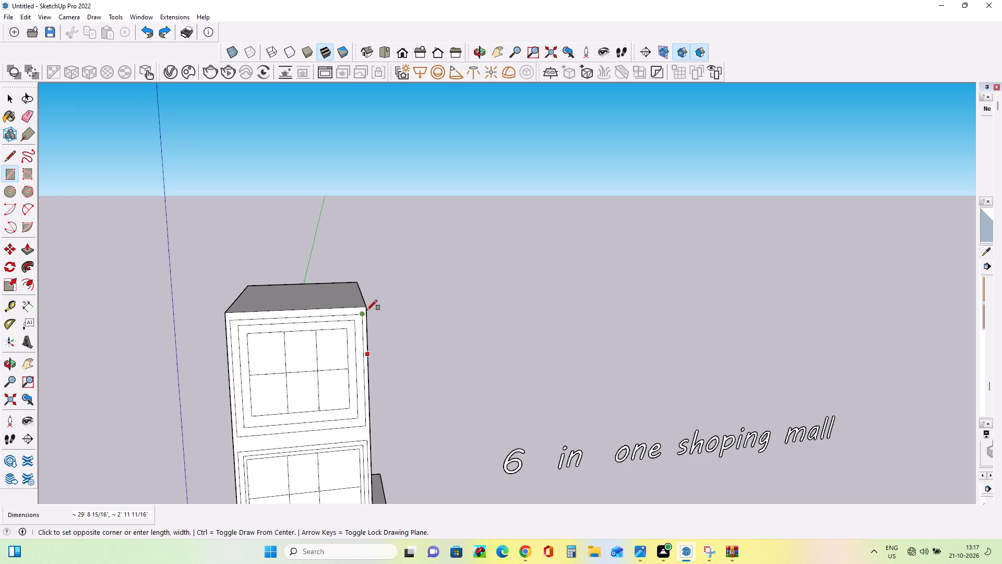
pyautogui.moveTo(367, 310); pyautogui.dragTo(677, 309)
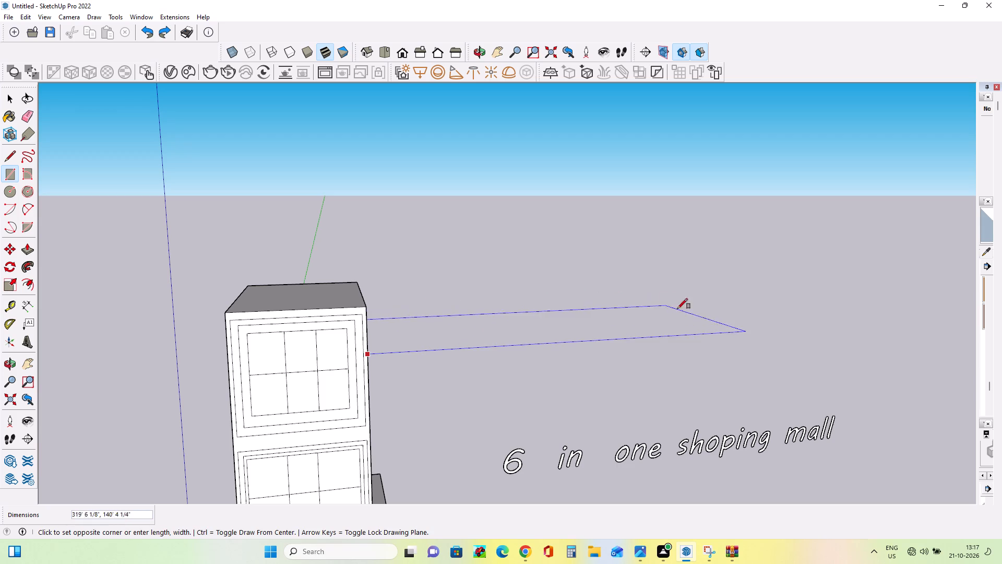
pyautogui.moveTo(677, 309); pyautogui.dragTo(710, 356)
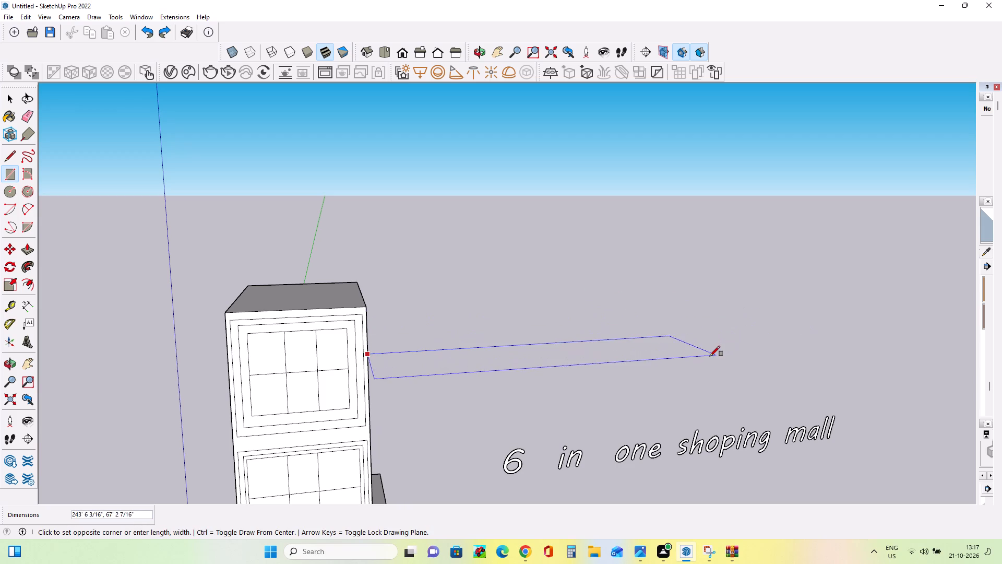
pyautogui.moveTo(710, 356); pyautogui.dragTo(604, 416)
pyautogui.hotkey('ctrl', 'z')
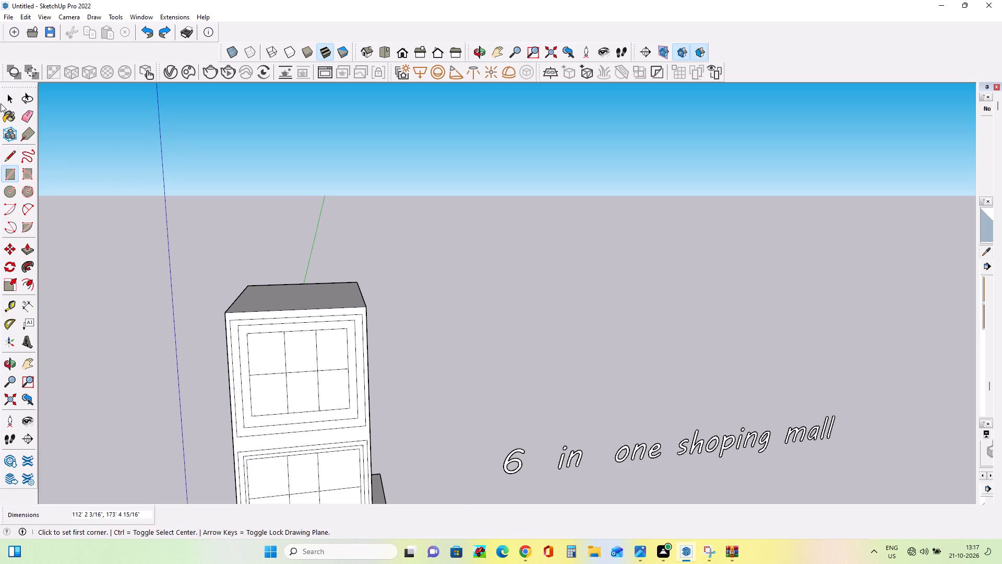
# Select the 3D mall sign text and move it about 335' 5" across the top front edge of the building.
pyautogui.moveTo(7, 92); pyautogui.dragTo(11, 96)
pyautogui.moveTo(484, 441); pyautogui.dragTo(497, 459)
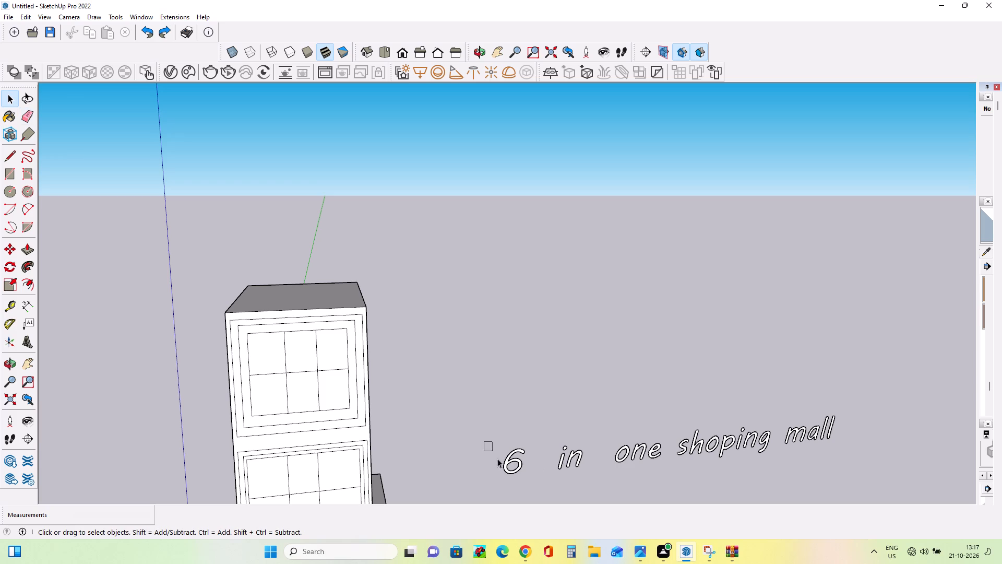
pyautogui.moveTo(497, 459); pyautogui.dragTo(950, 389)
pyautogui.moveTo(499, 413); pyautogui.dragTo(772, 508)
pyautogui.moveTo(841, 455); pyautogui.dragTo(847, 450)
pyautogui.moveTo(389, 366); pyautogui.dragTo(1001, 537)
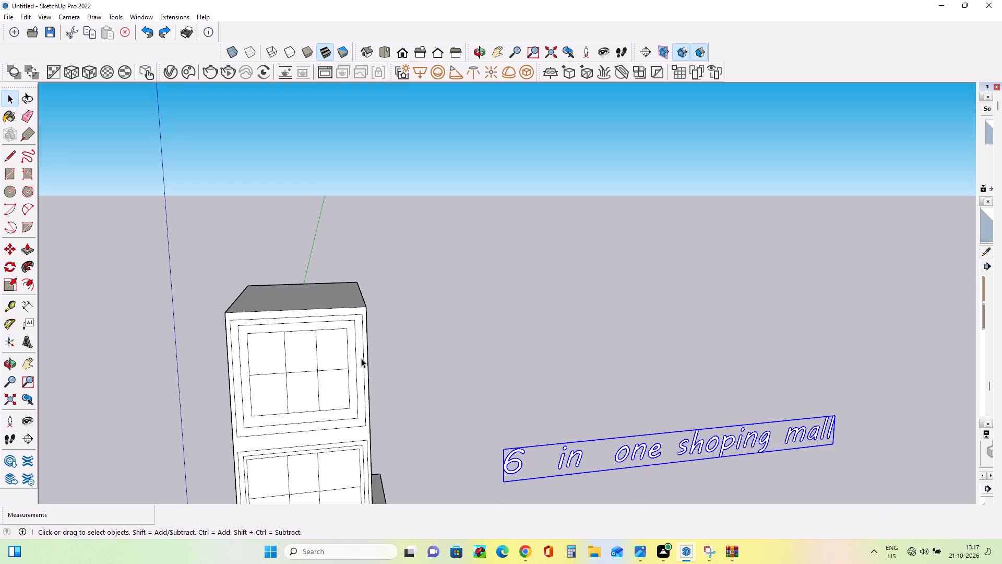
pyautogui.click(11, 248)
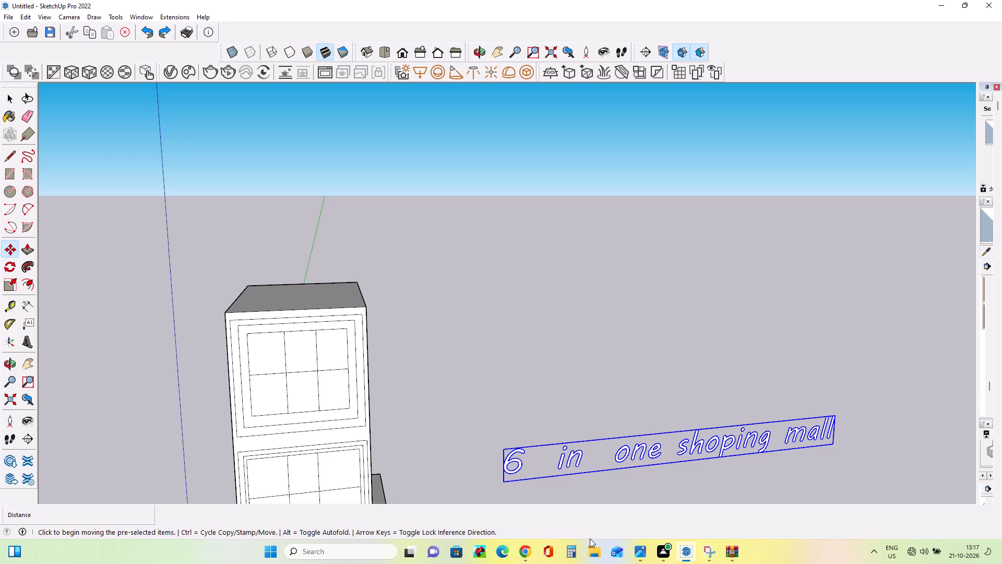
pyautogui.moveTo(517, 477); pyautogui.dragTo(410, 416)
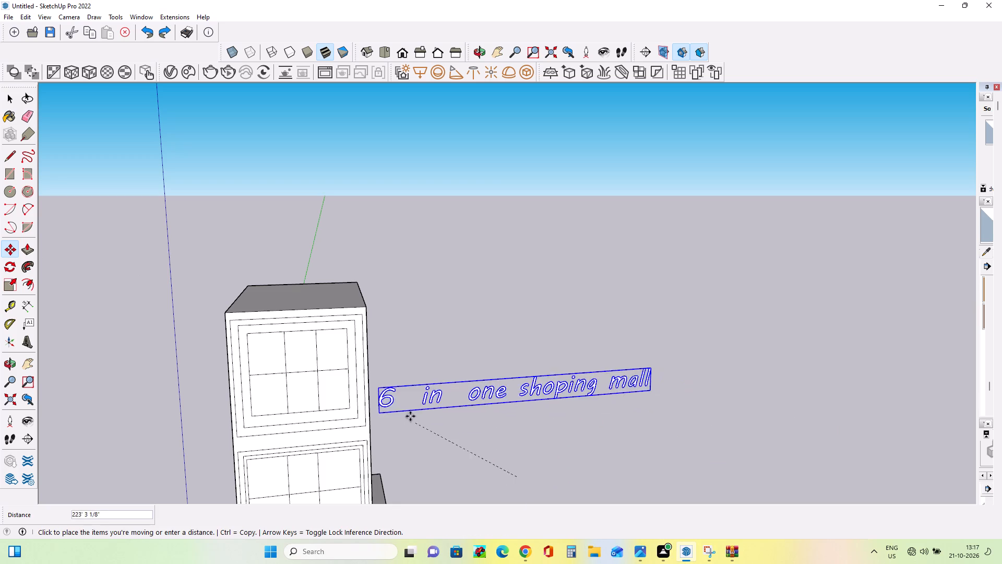
pyautogui.moveTo(410, 416); pyautogui.dragTo(216, 364)
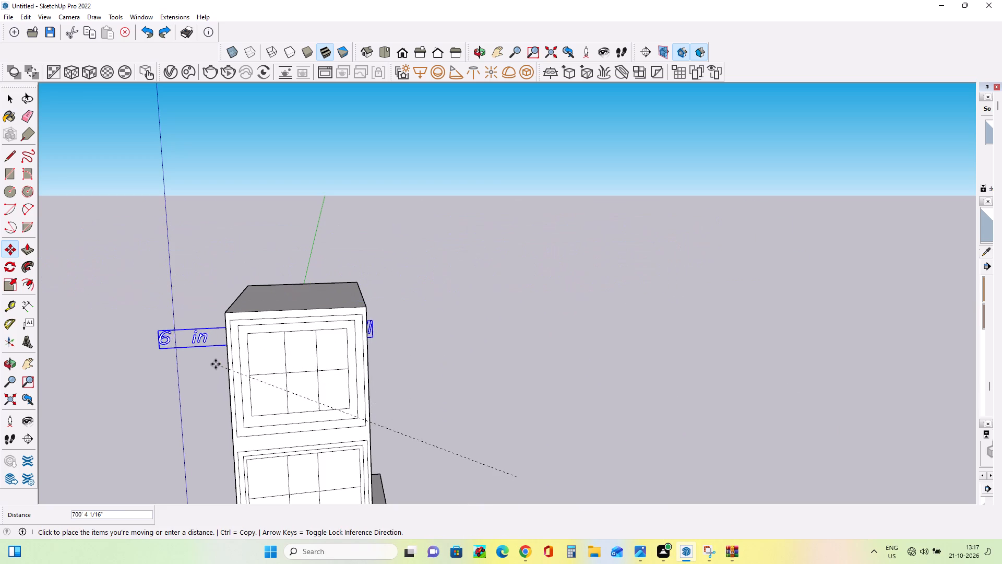
pyautogui.moveTo(216, 364); pyautogui.dragTo(236, 389)
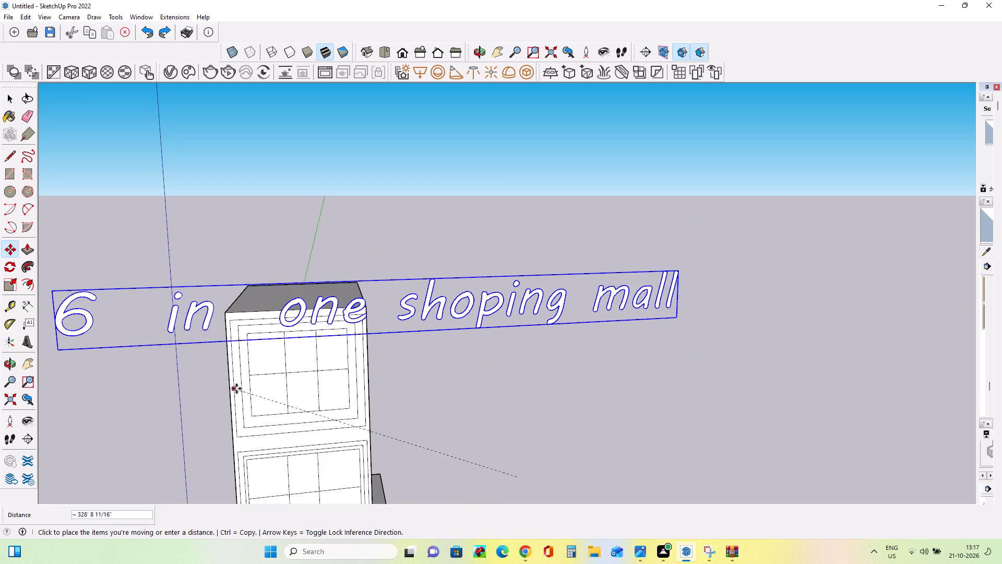
pyautogui.moveTo(236, 389); pyautogui.dragTo(230, 376)
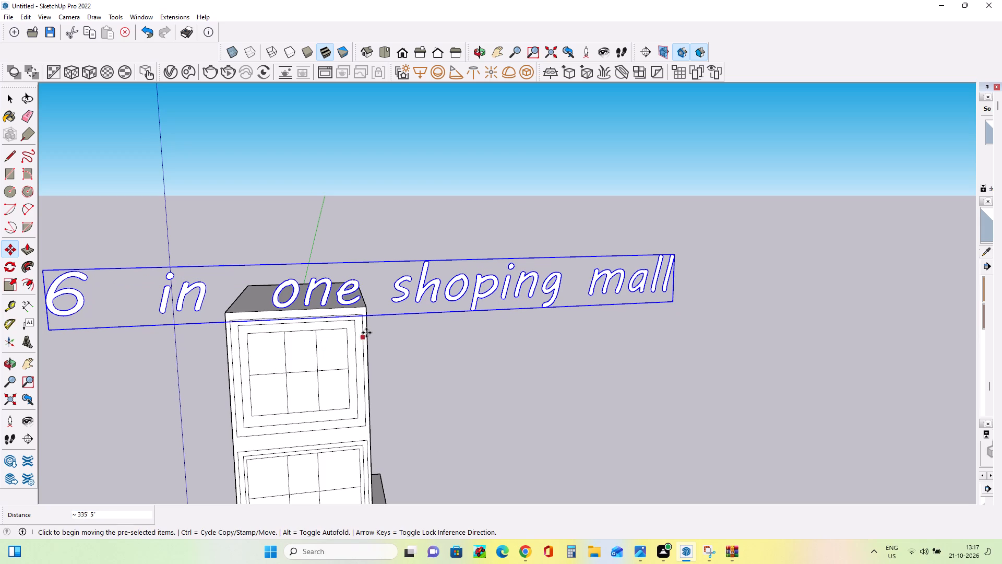
pyautogui.click(410, 354)
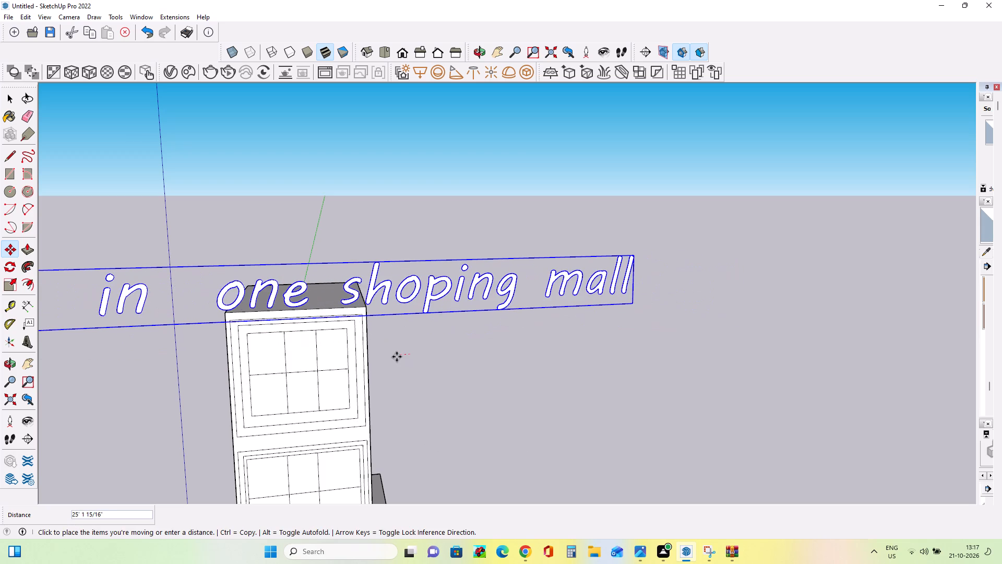
pyautogui.rightClick(420, 355)
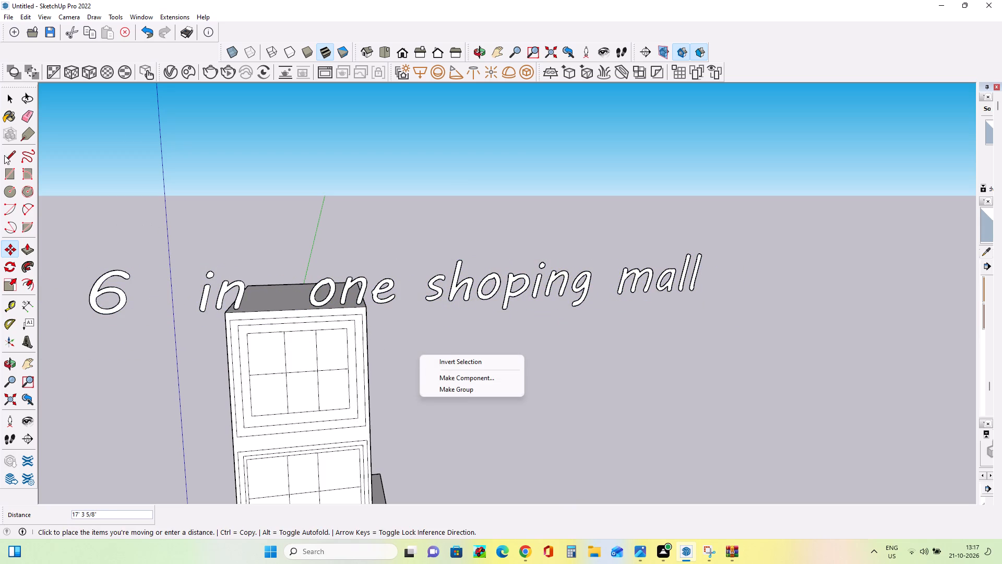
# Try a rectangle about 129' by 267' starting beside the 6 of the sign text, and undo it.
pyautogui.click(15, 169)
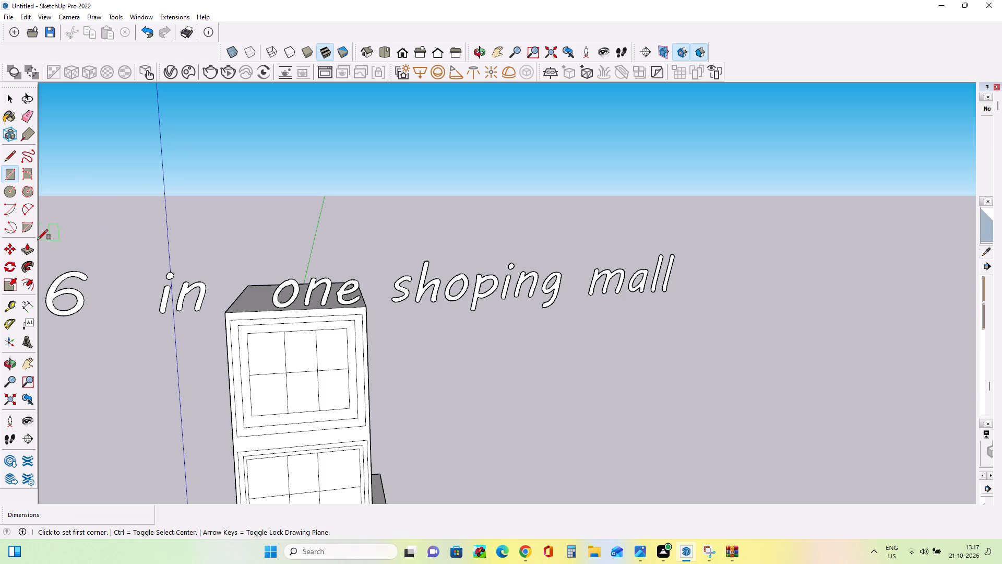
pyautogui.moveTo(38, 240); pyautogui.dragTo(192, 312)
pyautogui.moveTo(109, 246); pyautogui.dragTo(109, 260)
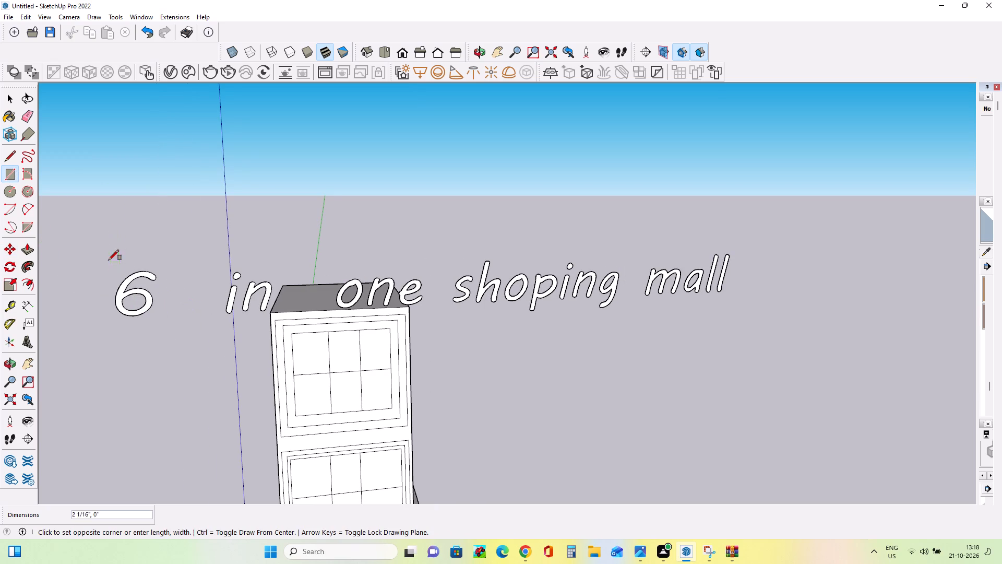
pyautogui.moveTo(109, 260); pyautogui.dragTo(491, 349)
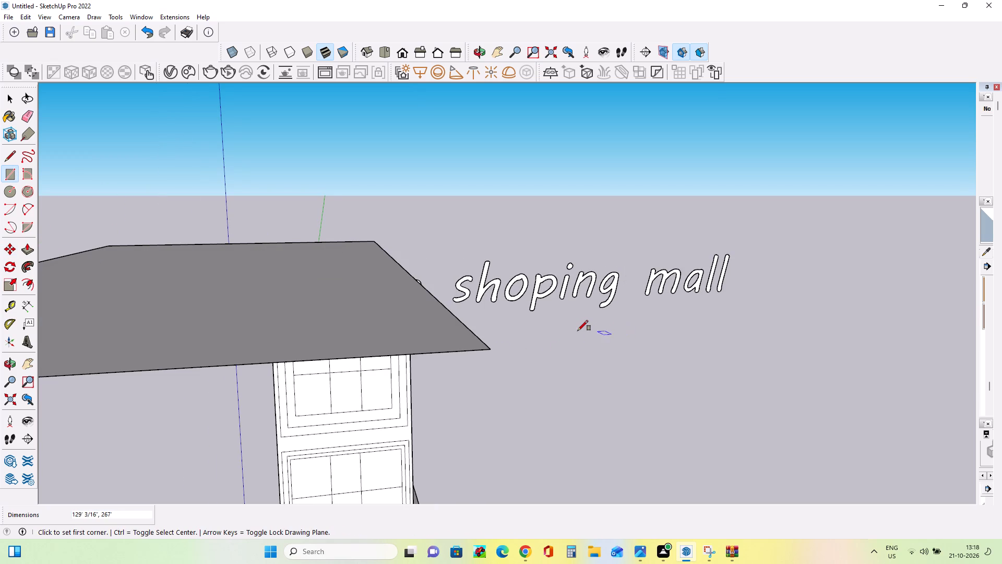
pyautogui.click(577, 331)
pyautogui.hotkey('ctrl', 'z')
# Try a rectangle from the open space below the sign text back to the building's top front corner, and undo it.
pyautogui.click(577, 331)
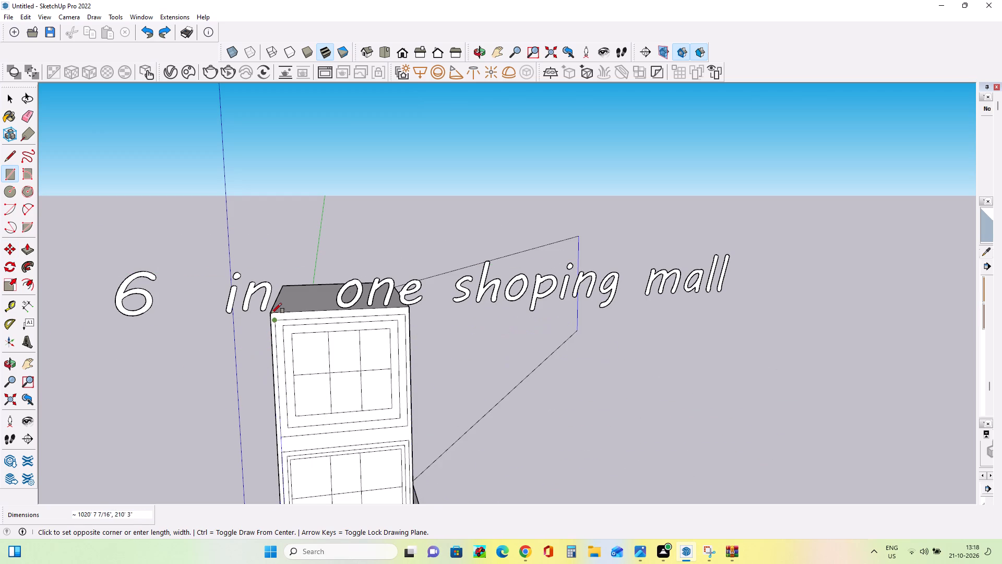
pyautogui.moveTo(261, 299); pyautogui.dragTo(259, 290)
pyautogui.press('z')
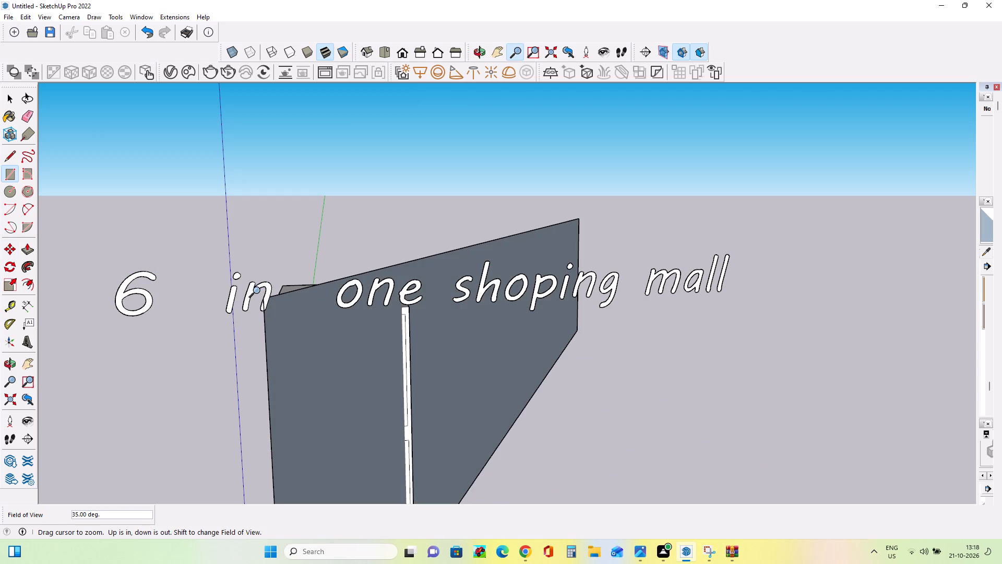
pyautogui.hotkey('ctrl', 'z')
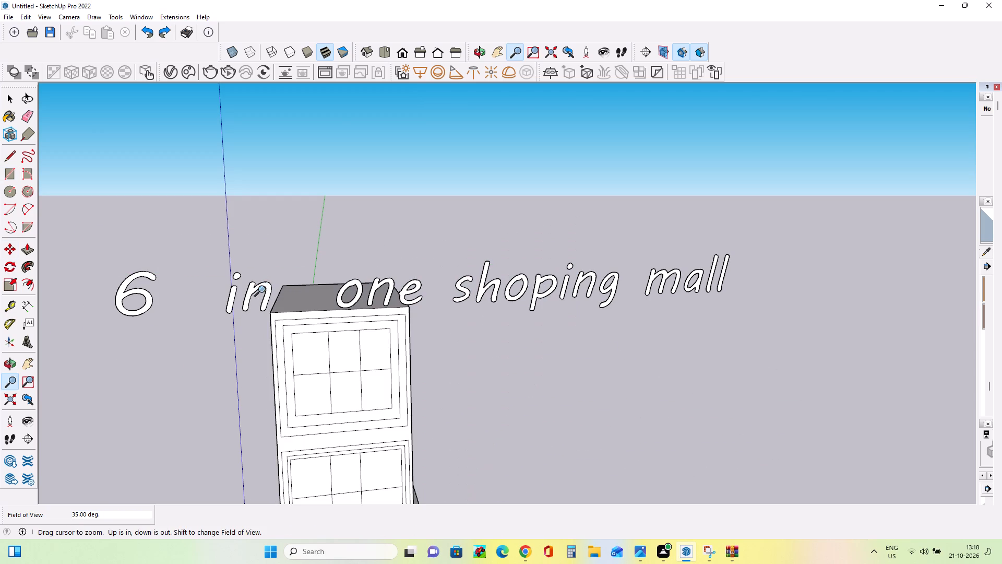
# Draw an upright rectangle about 441' 9" by 50' 8" from the building's top front corner, behind "one shoping mall".
pyautogui.moveTo(5, 174); pyautogui.dragTo(6, 174)
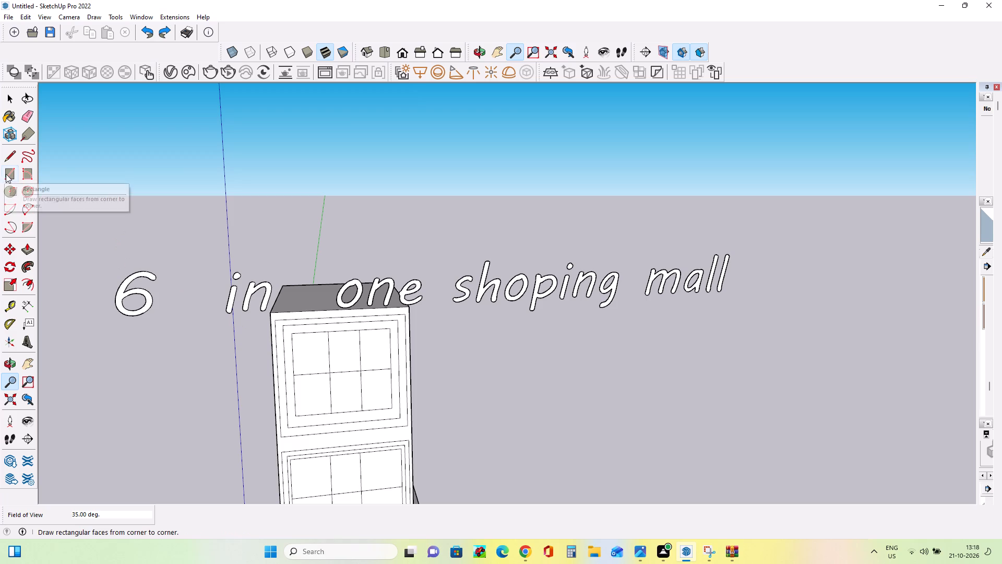
pyautogui.moveTo(6, 174); pyautogui.dragTo(10, 175)
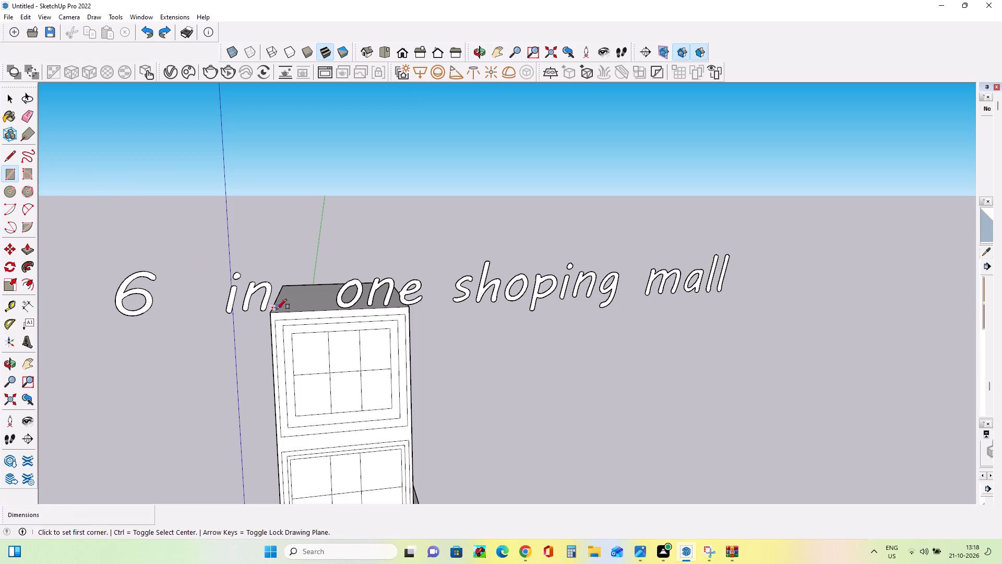
pyautogui.moveTo(268, 314); pyautogui.dragTo(104, 262)
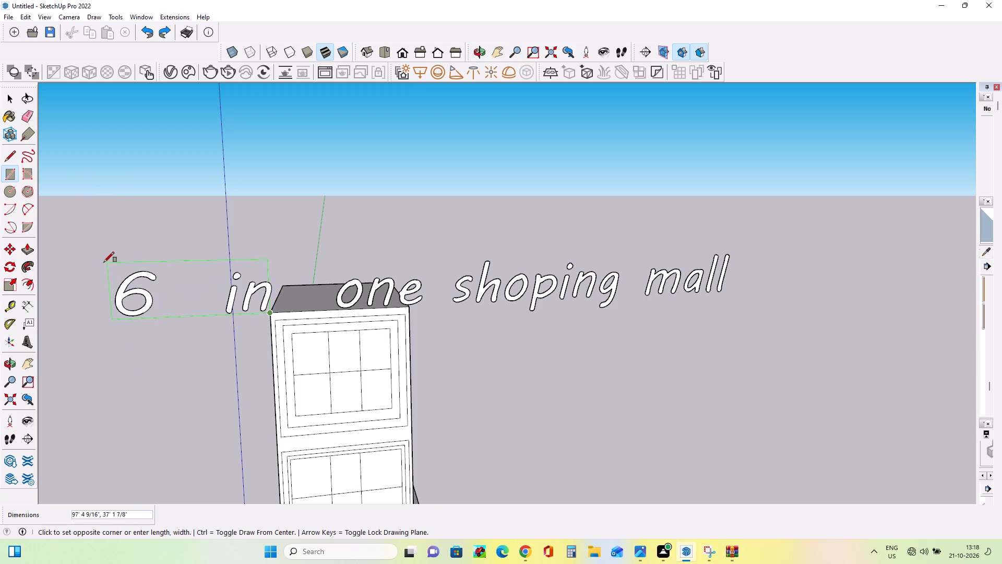
pyautogui.moveTo(104, 262); pyautogui.dragTo(530, 291)
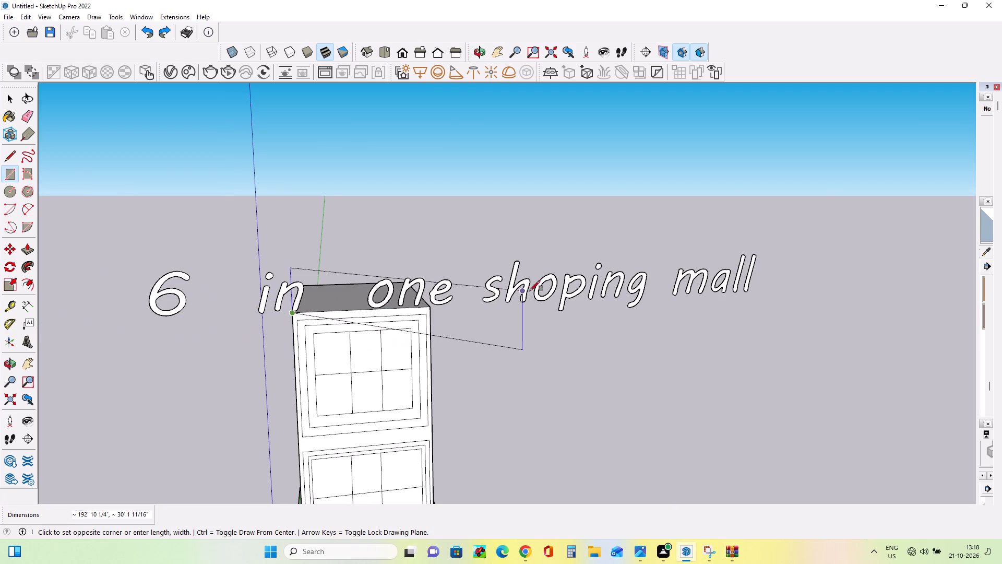
pyautogui.moveTo(530, 291); pyautogui.dragTo(836, 230)
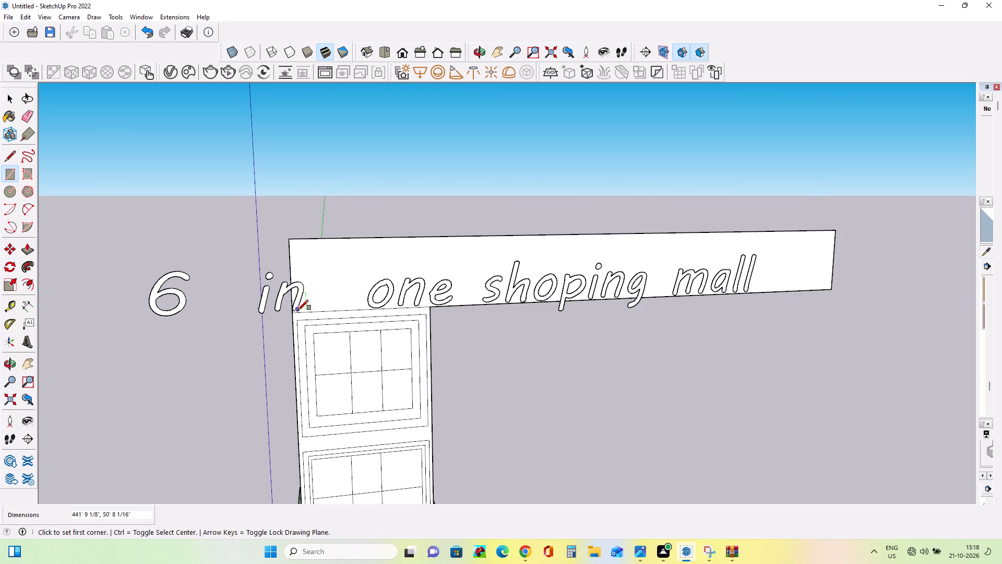
# Draw an adjoining upright rectangle about 70' 9" by 32' 10" from the same building corner, behind "6 in".
pyautogui.moveTo(298, 310); pyautogui.dragTo(127, 257)
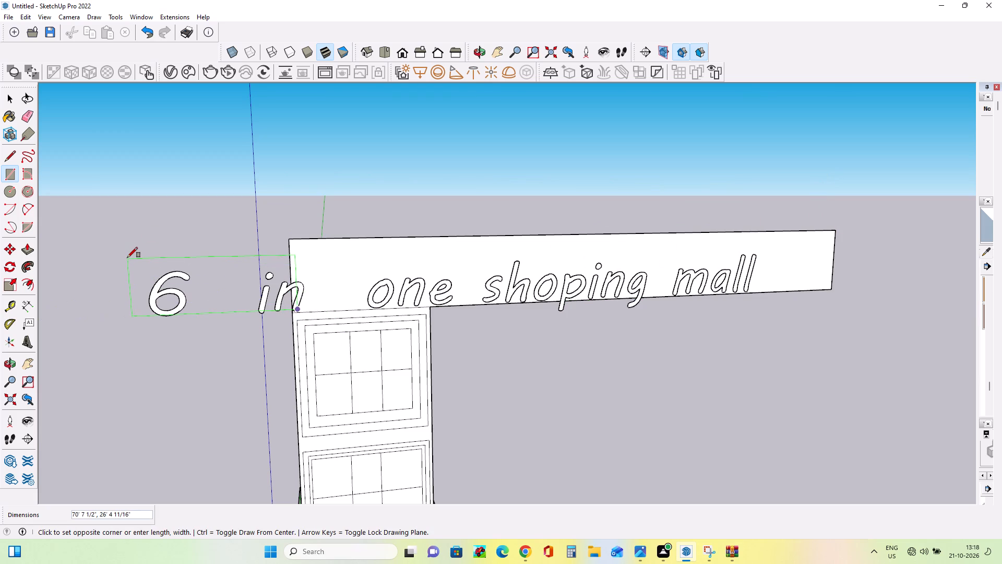
pyautogui.moveTo(127, 257); pyautogui.dragTo(126, 243)
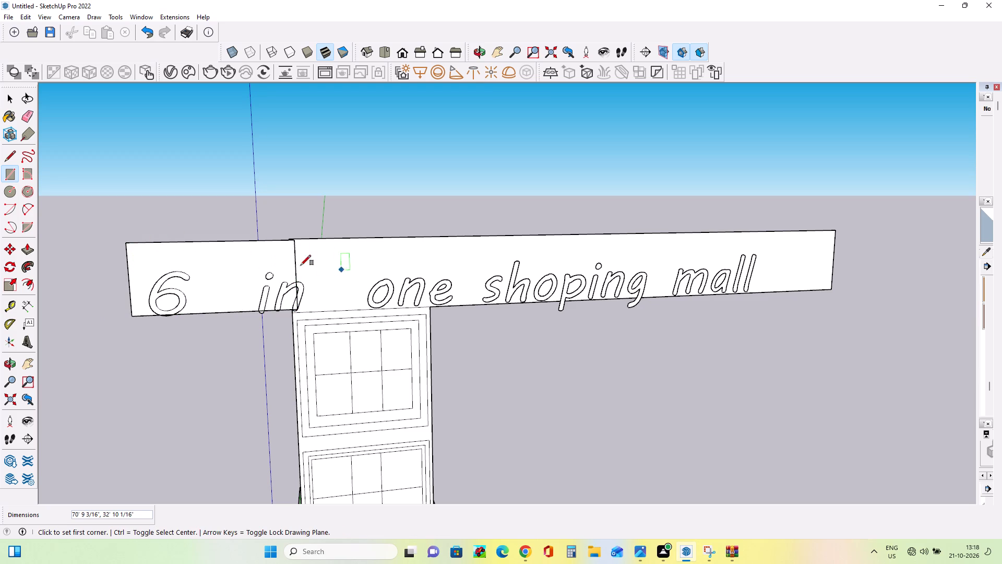
# Erase the vertical edges where the two sign backing rectangles meet above the building's corner.
pyautogui.click(26, 117)
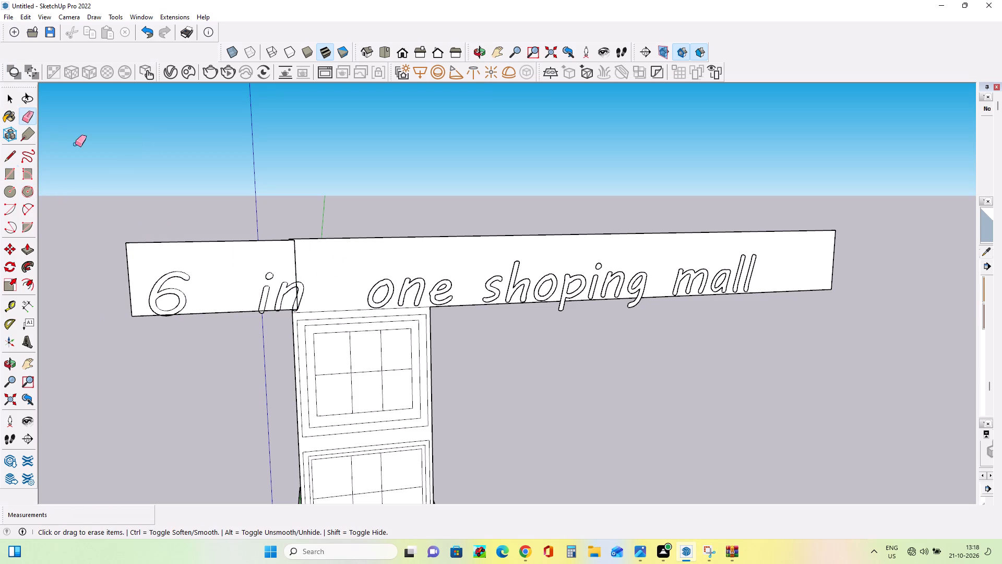
pyautogui.click(294, 256)
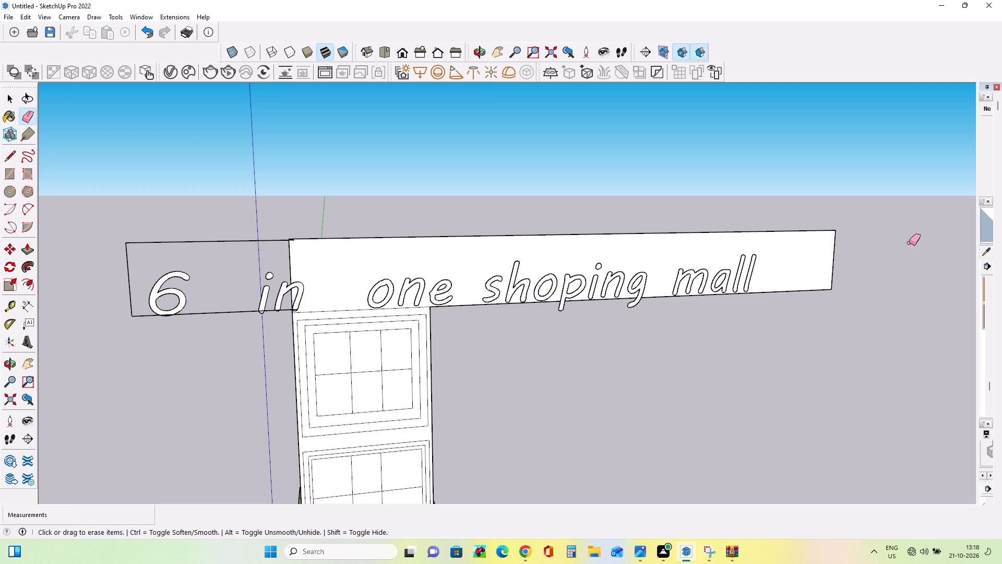
pyautogui.click(289, 269)
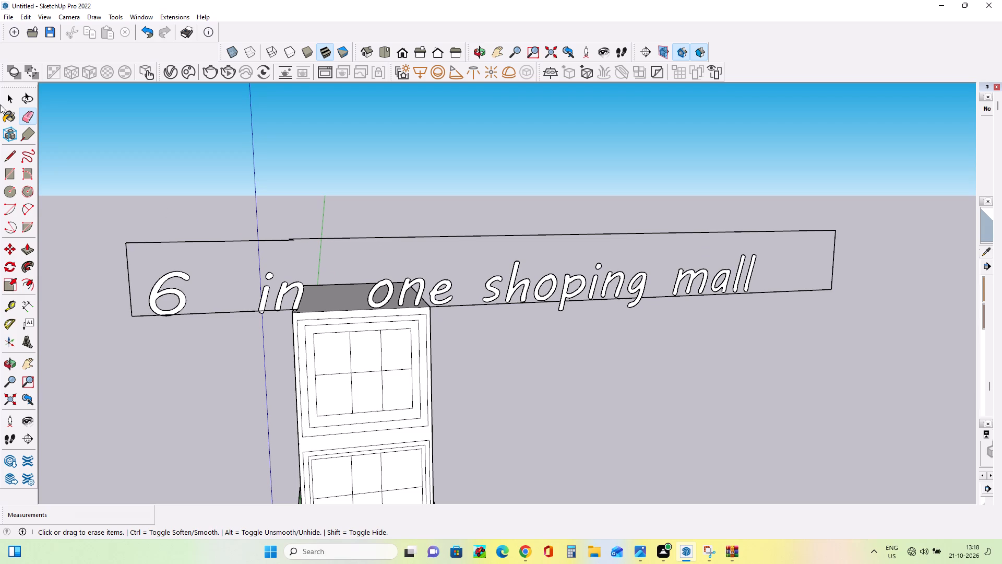
# Draw a rectangle about 215' by 59' 3" from the sign outline's upper corner beside the 6 to the building's far top front corner.
pyautogui.moveTo(6, 171); pyautogui.dragTo(50, 196)
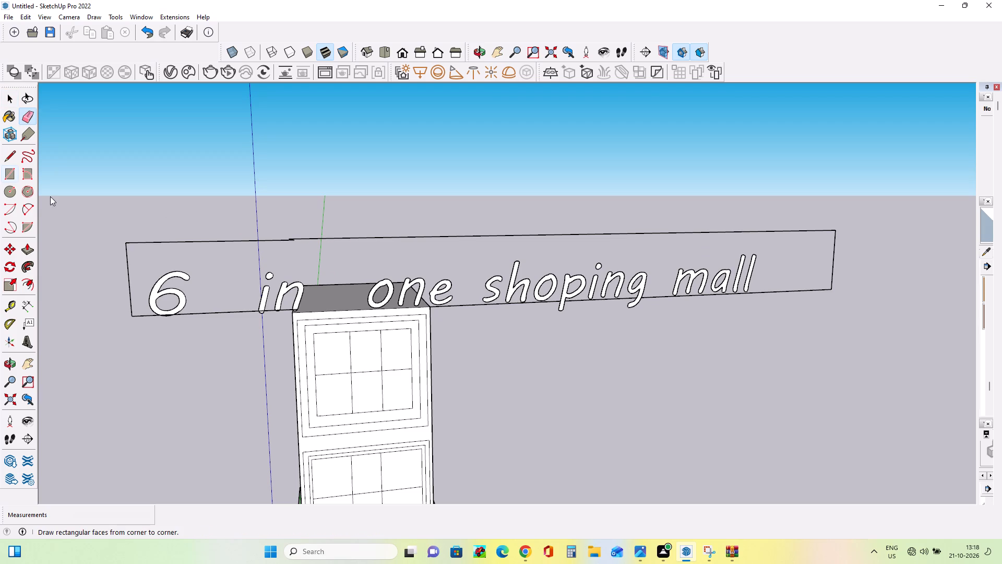
pyautogui.moveTo(50, 196); pyautogui.dragTo(173, 248)
pyautogui.moveTo(8, 162); pyautogui.dragTo(8, 171)
pyautogui.click(8, 171)
pyautogui.moveTo(124, 244); pyautogui.dragTo(257, 309)
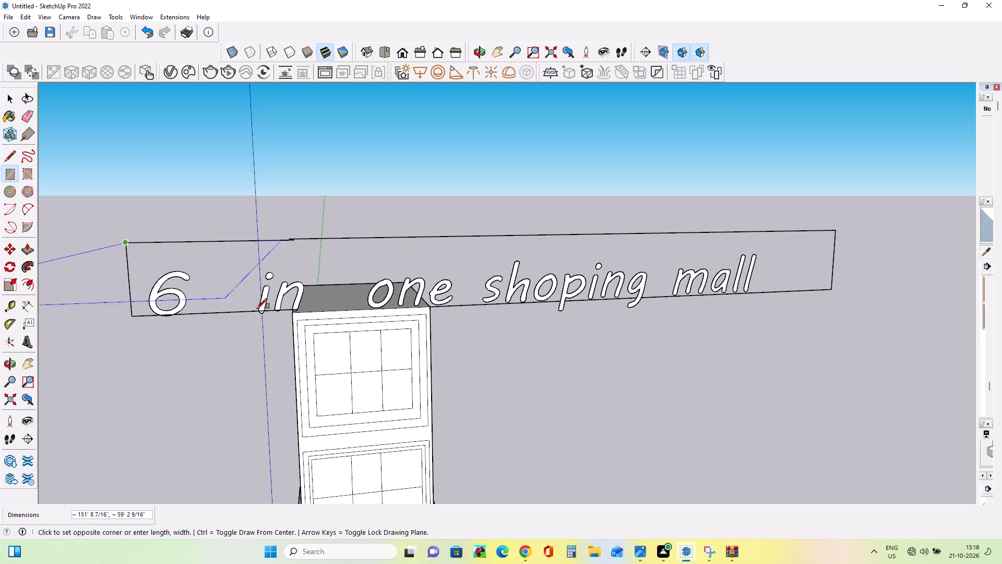
pyautogui.moveTo(257, 309); pyautogui.dragTo(814, 289)
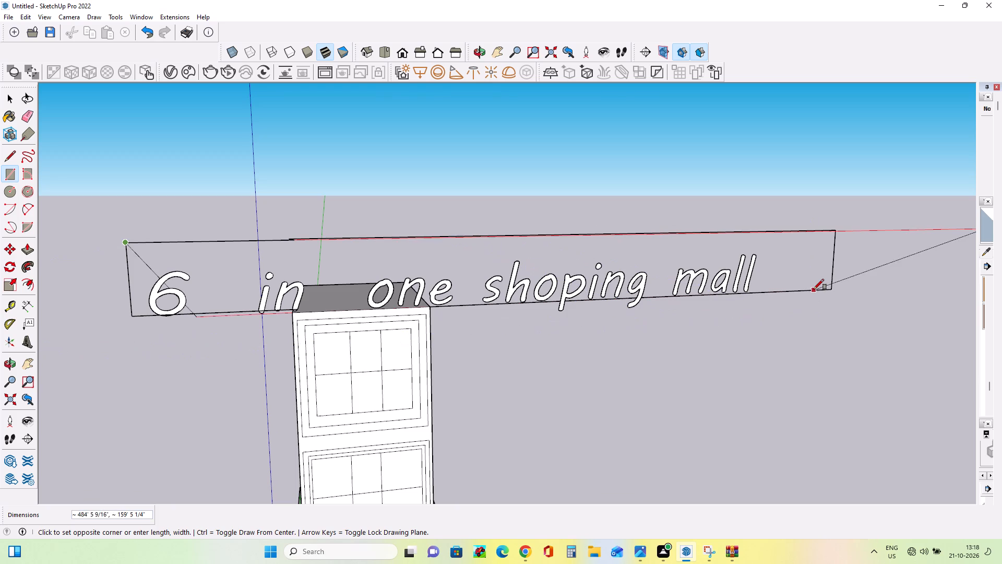
pyautogui.moveTo(814, 289); pyautogui.dragTo(820, 291)
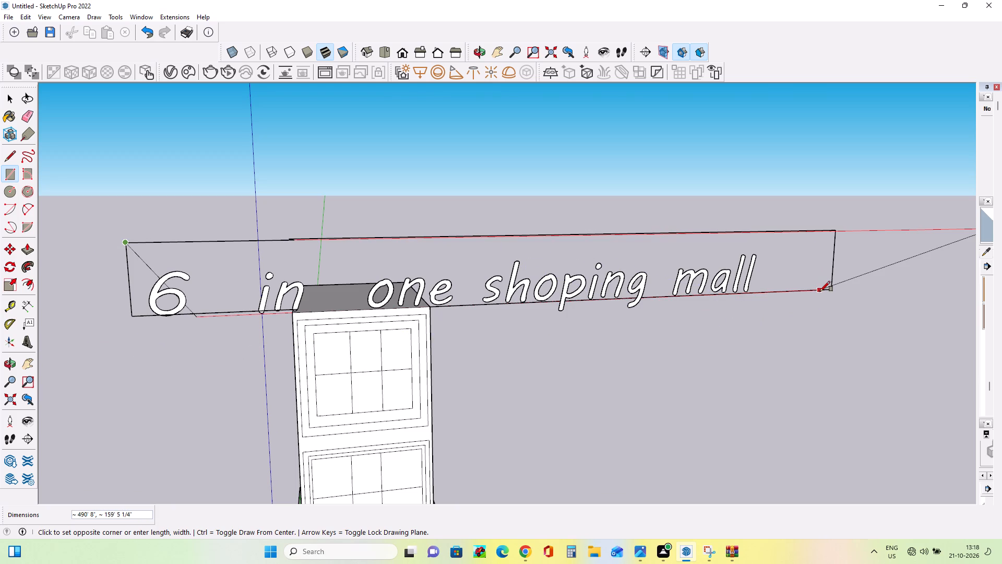
pyautogui.moveTo(820, 291); pyautogui.dragTo(810, 276)
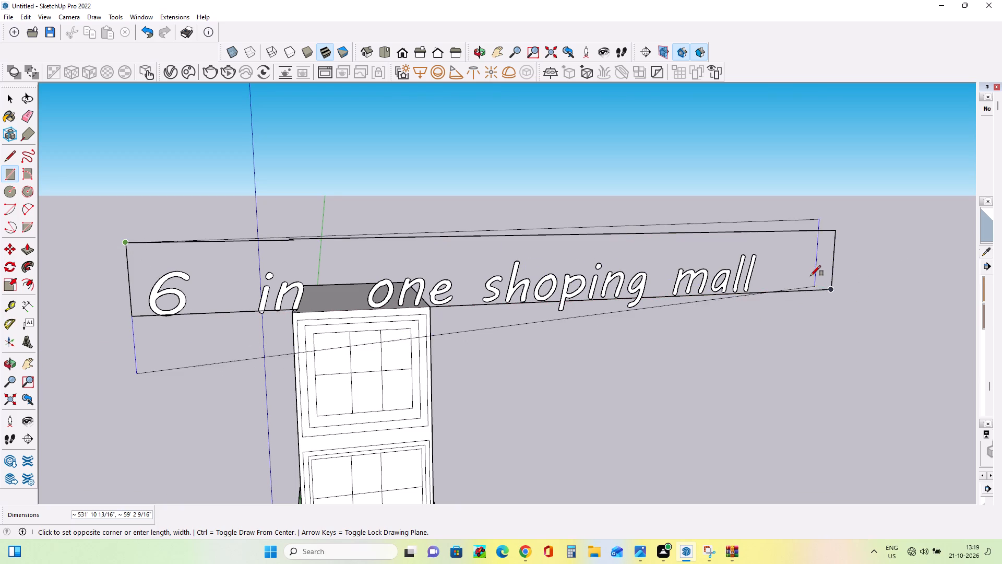
pyautogui.moveTo(810, 276); pyautogui.dragTo(427, 303)
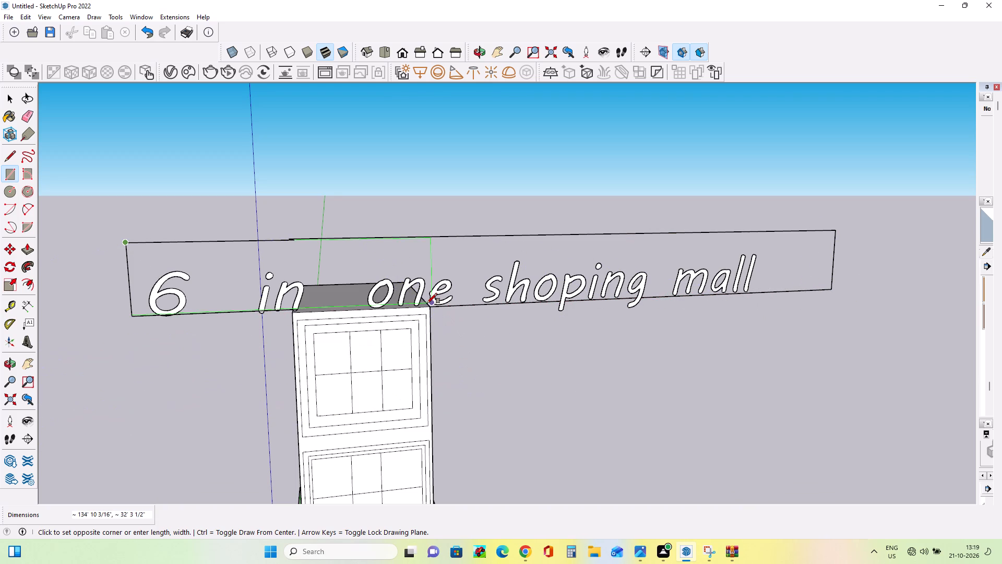
pyautogui.moveTo(427, 303); pyautogui.dragTo(427, 305)
pyautogui.keyDown('ctrl'); pyautogui.click(428, 305); pyautogui.keyUp('ctrl')
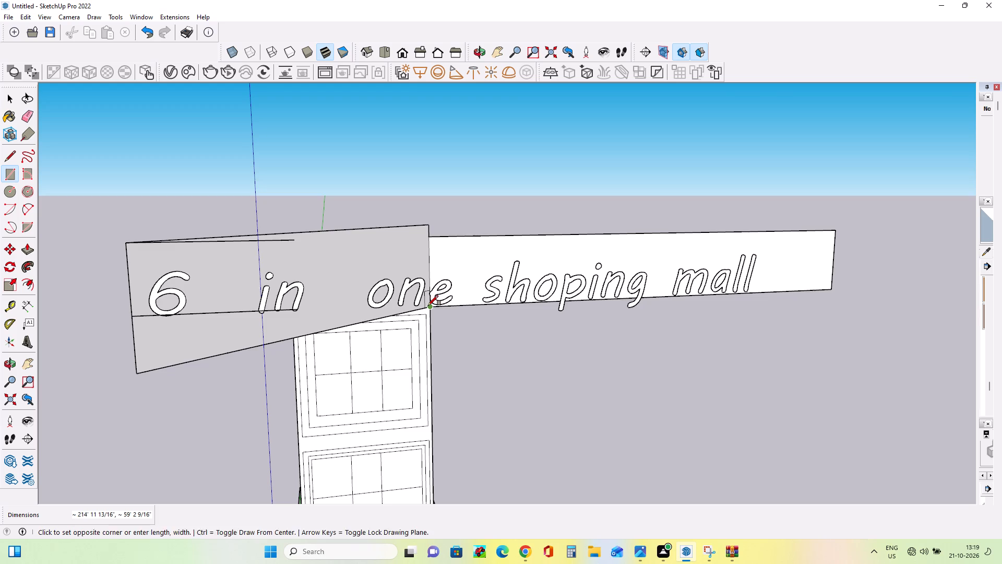
# Undo the sign's backing rectangles, the 3D text and the long horizontal panel extending sideways from the building's top corner.
pyautogui.hotkey('ctrl', 'z')
pyautogui.keyDown('ctrl'); pyautogui.moveTo(428, 305); pyautogui.dragTo(451, 260); pyautogui.keyUp('ctrl')
pyautogui.hotkey('ctrl', 'z')
pyautogui.press('z')
pyautogui.write('zz')
pyautogui.hotkey('ctrl', 'z')
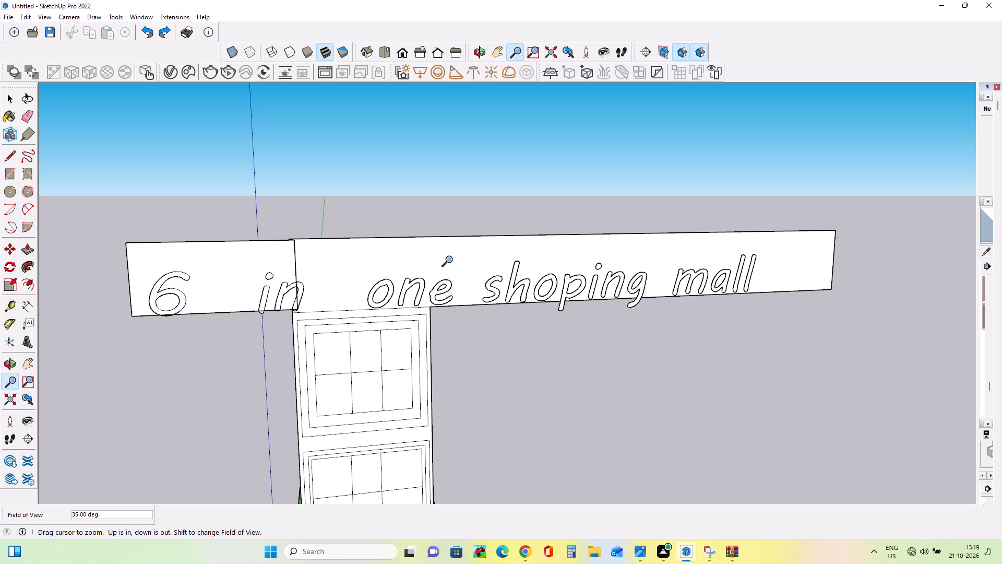
pyautogui.hotkey('ctrl', 'z')
pyautogui.hotkey('ctrl', 'z')
pyautogui.hotkey('ctrl', 'z')
pyautogui.hotkey('ctrl', 'z')
pyautogui.hotkey('ctrl', 'z')
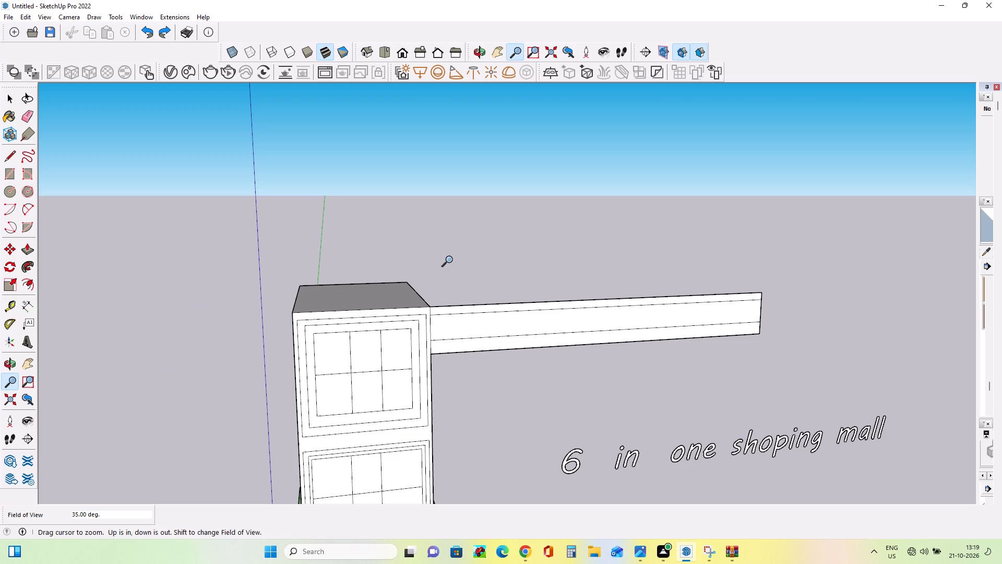
pyautogui.hotkey('ctrl', 'z')
pyautogui.hotkey('ctrl', 'z')
pyautogui.hotkey('ctrl', 'z')
pyautogui.hotkey('ctrl', 'z')
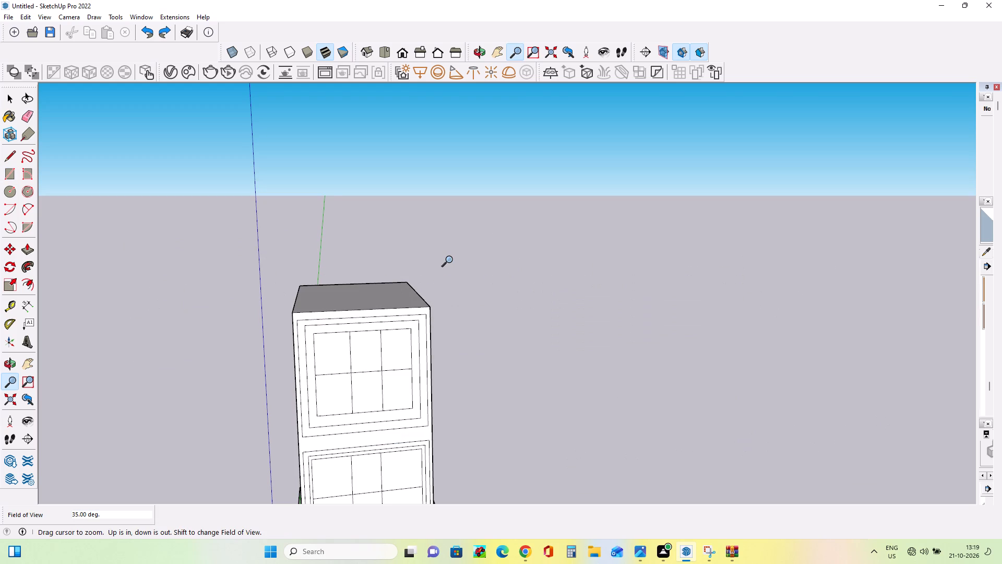
# Draw two small ground rectangles before the building, about 10' 9" by 6' and 10' 10" by 5' 2", one on each side of the path.
pyautogui.click(22, 360)
pyautogui.moveTo(400, 425); pyautogui.dragTo(372, 239)
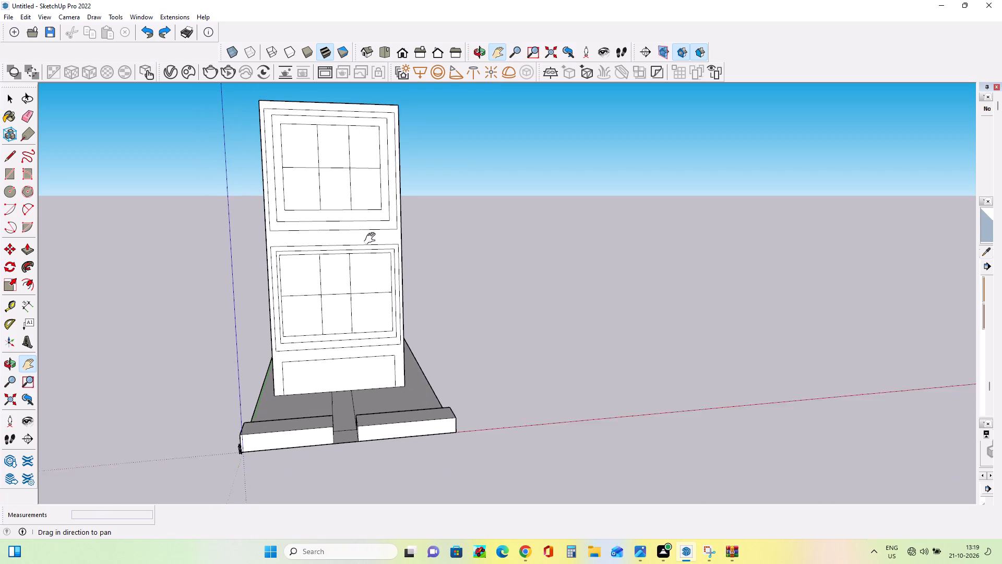
pyautogui.moveTo(372, 239); pyautogui.dragTo(374, 244)
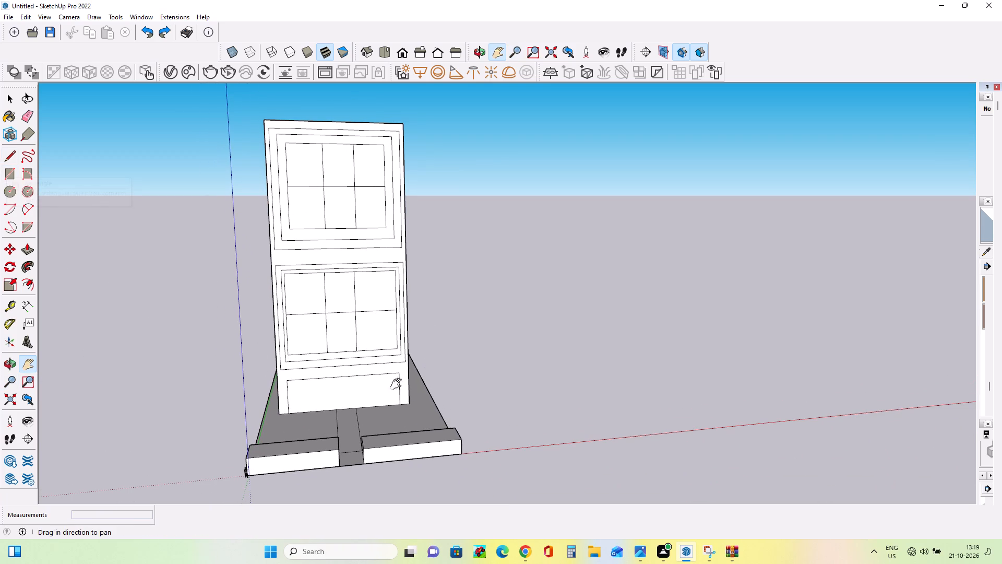
pyautogui.click(12, 175)
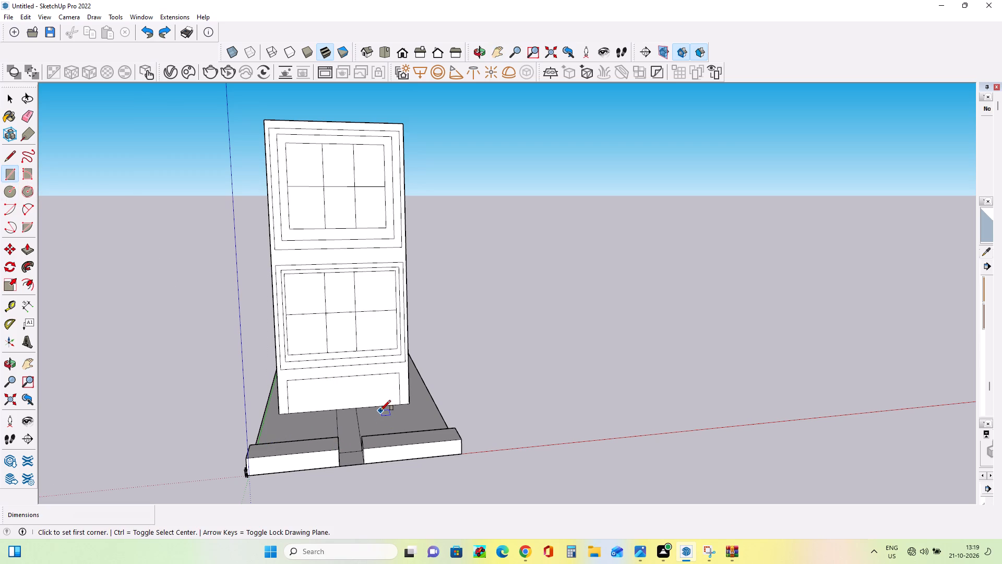
pyautogui.scroll(-4, 375, 413)
pyautogui.scroll(7, 375, 413)
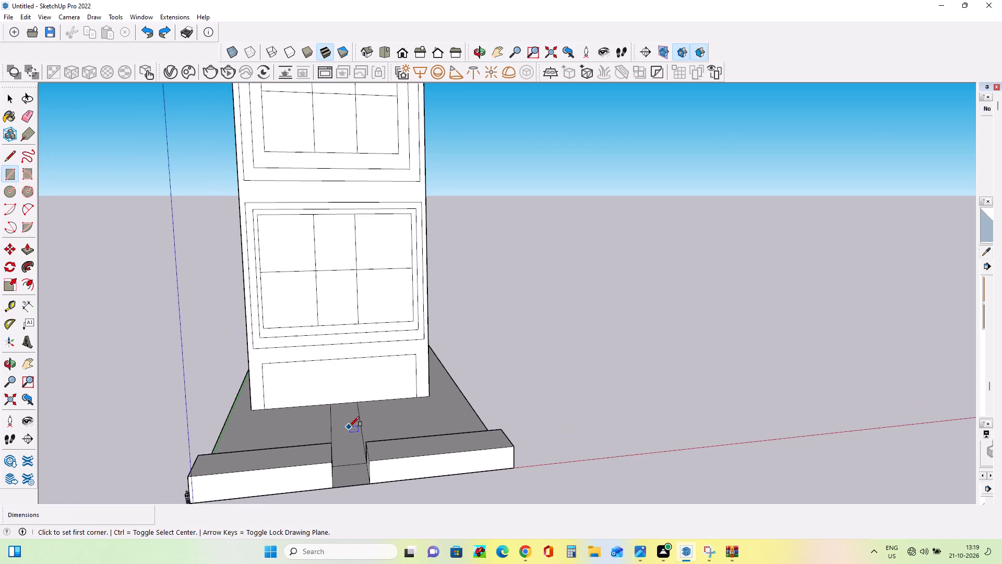
pyautogui.scroll(10, 362, 420)
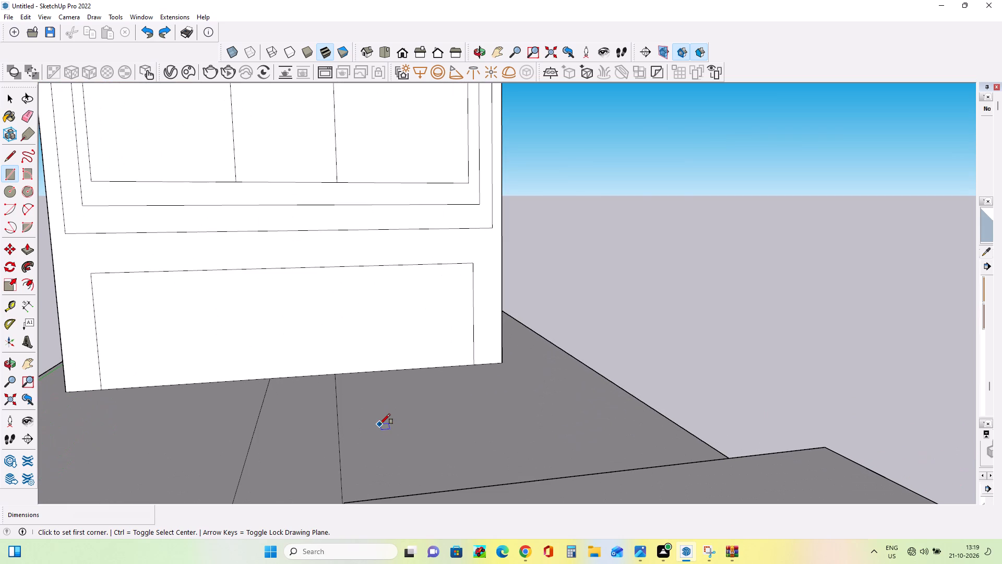
pyautogui.moveTo(376, 393); pyautogui.dragTo(410, 404)
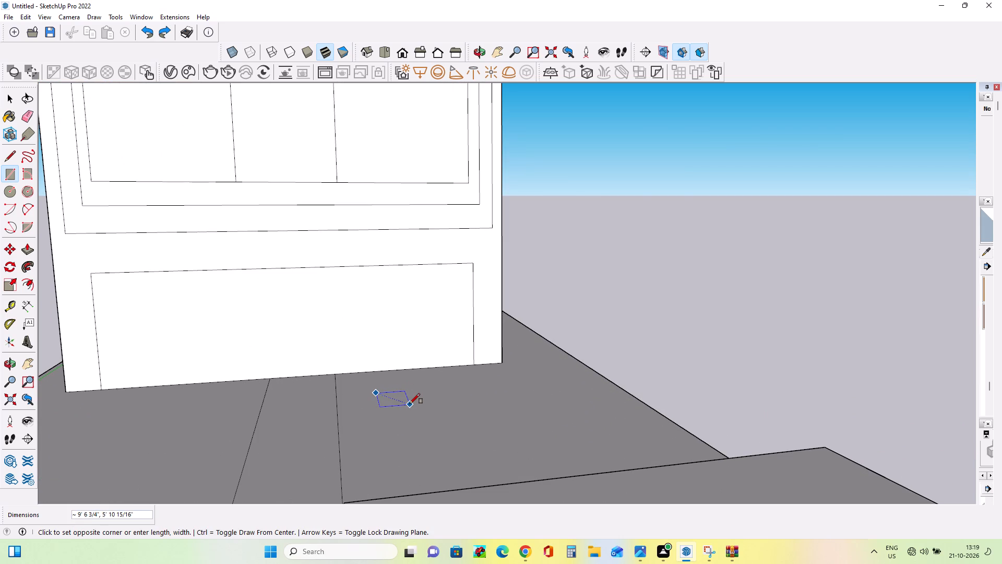
pyautogui.moveTo(410, 404); pyautogui.dragTo(411, 406)
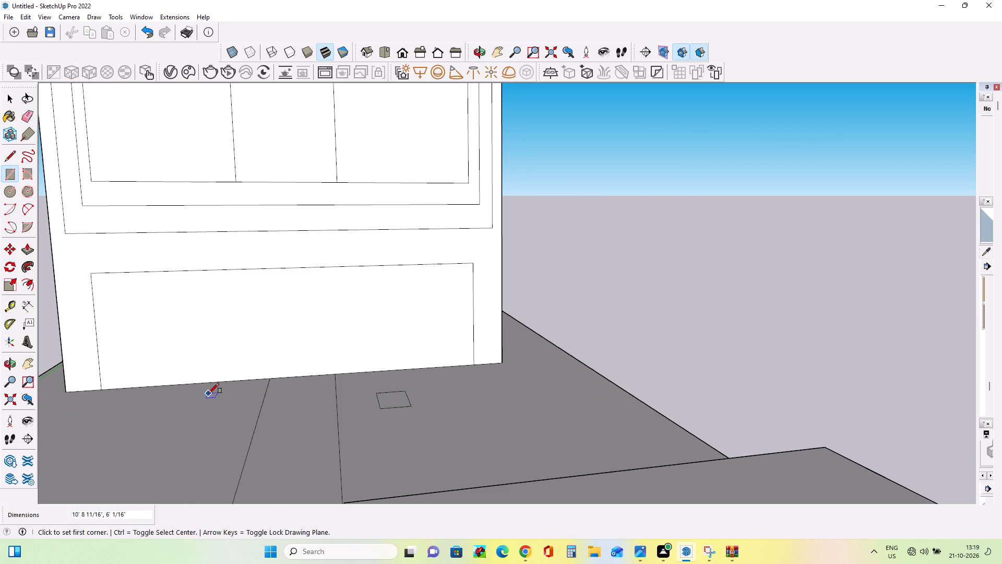
pyautogui.moveTo(209, 397); pyautogui.dragTo(224, 410)
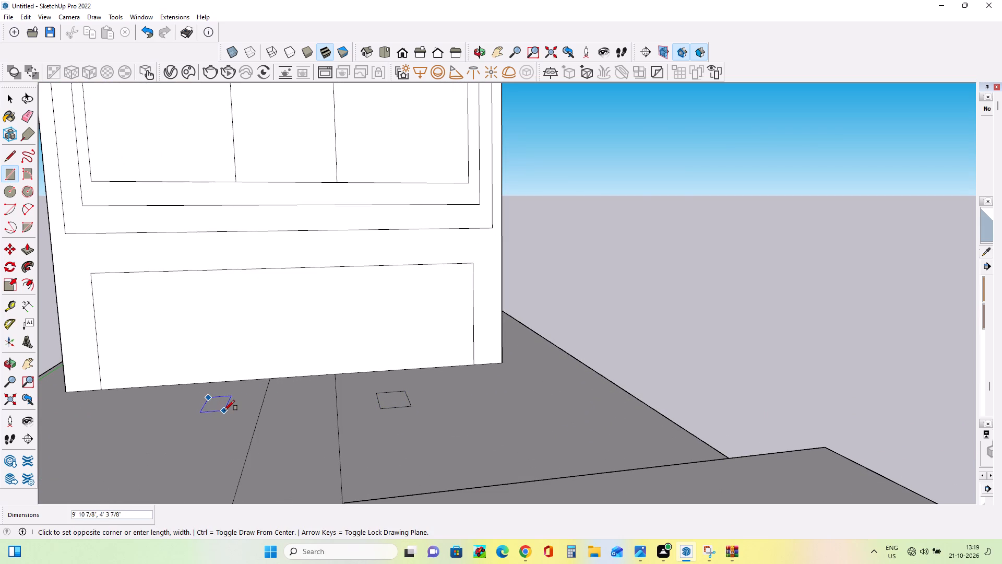
pyautogui.moveTo(224, 410); pyautogui.dragTo(229, 412)
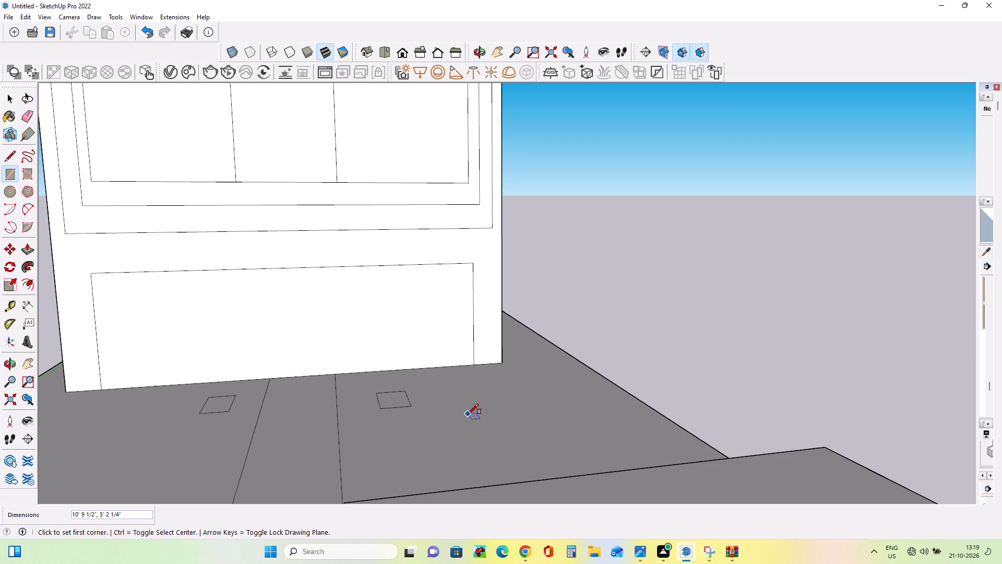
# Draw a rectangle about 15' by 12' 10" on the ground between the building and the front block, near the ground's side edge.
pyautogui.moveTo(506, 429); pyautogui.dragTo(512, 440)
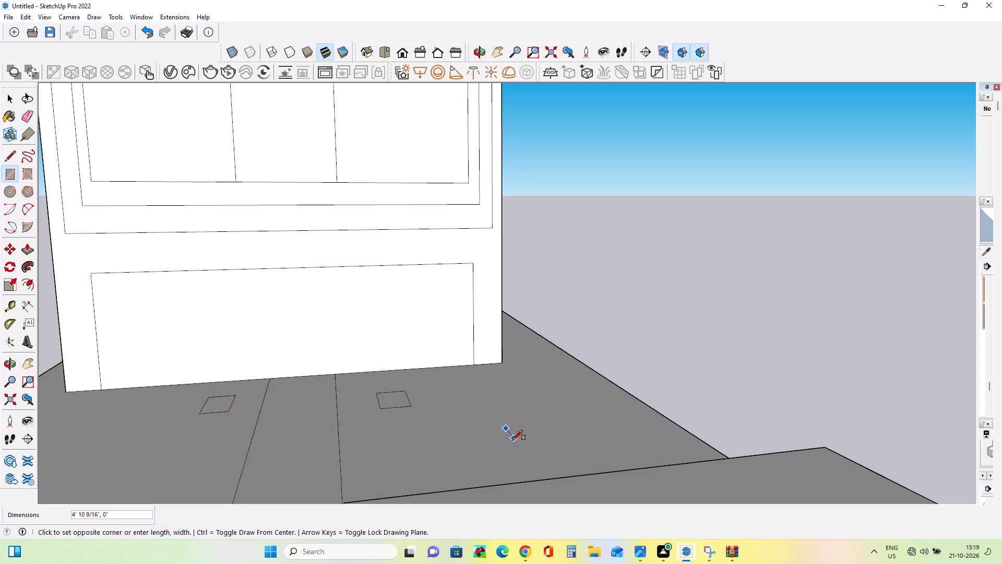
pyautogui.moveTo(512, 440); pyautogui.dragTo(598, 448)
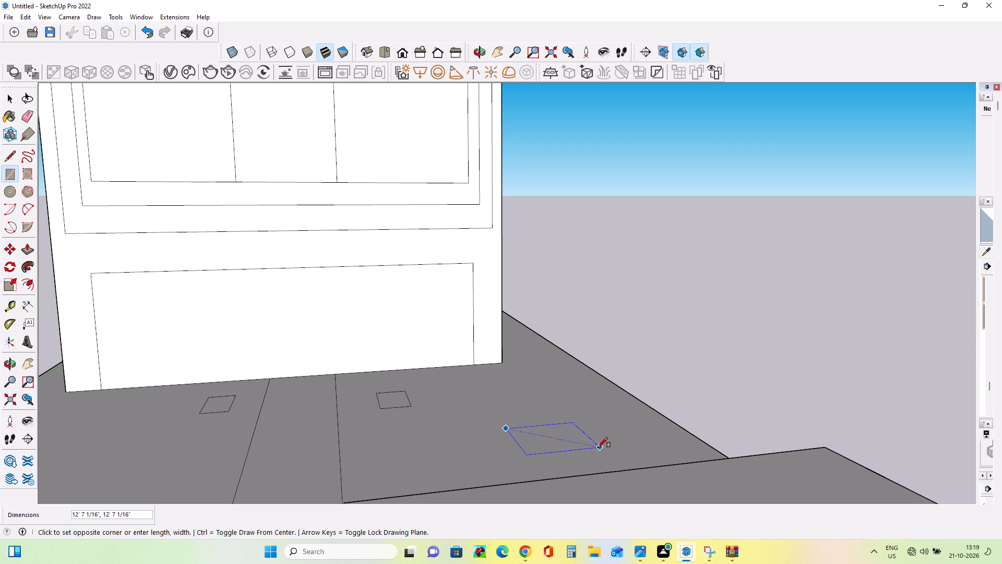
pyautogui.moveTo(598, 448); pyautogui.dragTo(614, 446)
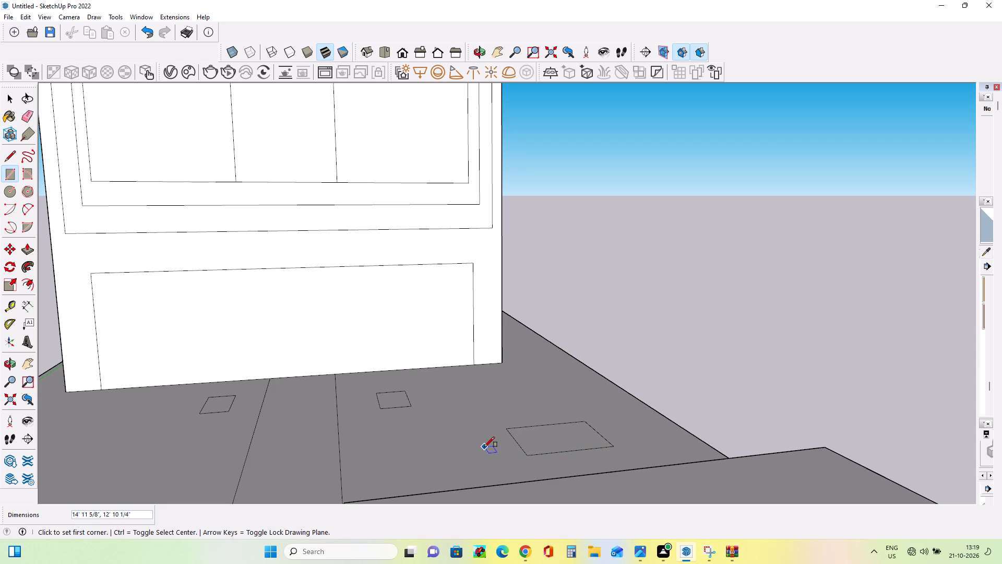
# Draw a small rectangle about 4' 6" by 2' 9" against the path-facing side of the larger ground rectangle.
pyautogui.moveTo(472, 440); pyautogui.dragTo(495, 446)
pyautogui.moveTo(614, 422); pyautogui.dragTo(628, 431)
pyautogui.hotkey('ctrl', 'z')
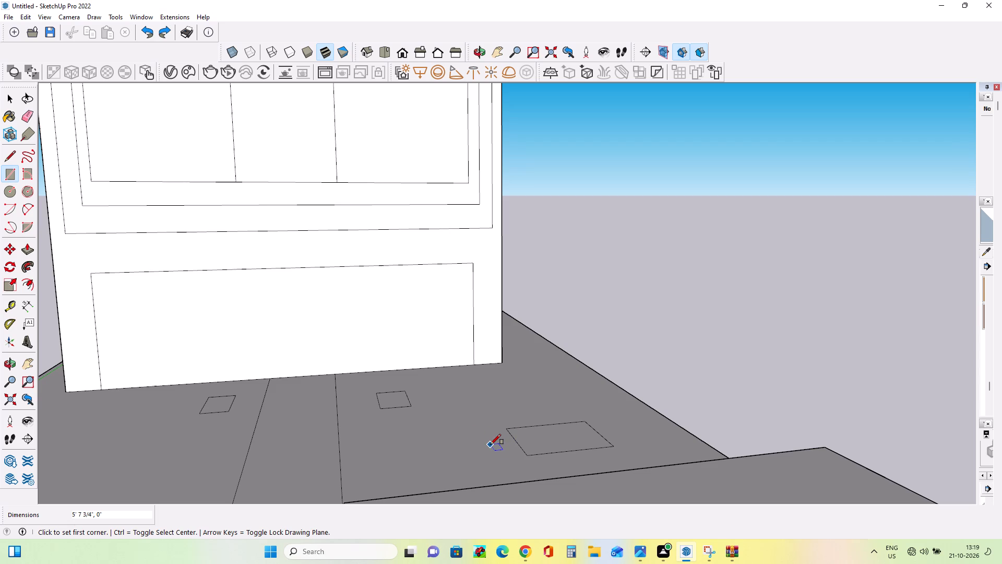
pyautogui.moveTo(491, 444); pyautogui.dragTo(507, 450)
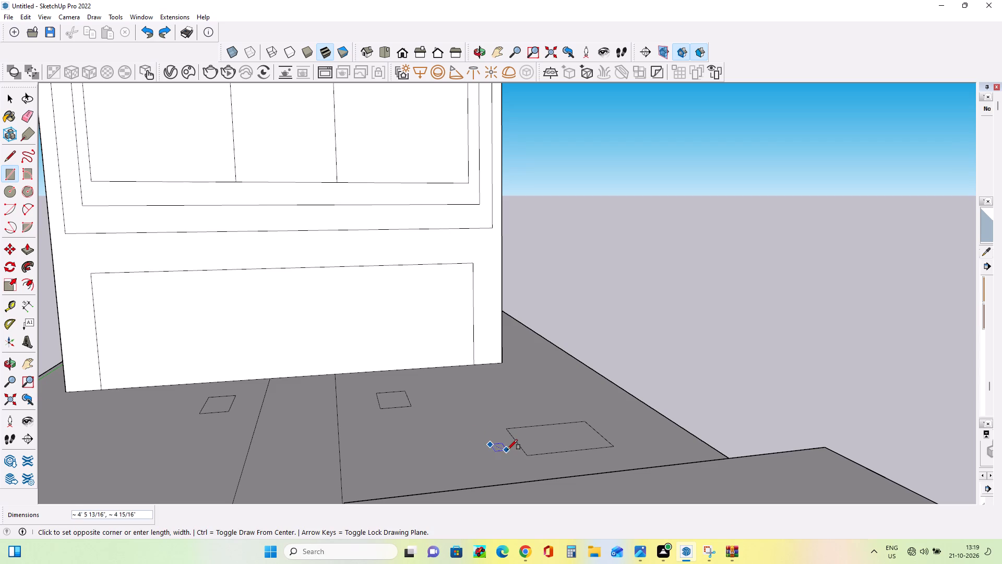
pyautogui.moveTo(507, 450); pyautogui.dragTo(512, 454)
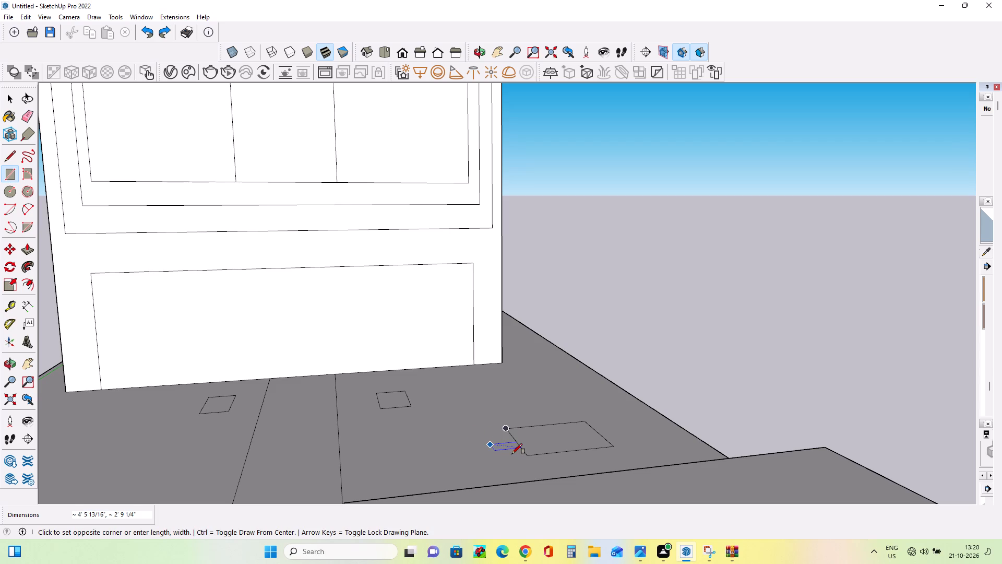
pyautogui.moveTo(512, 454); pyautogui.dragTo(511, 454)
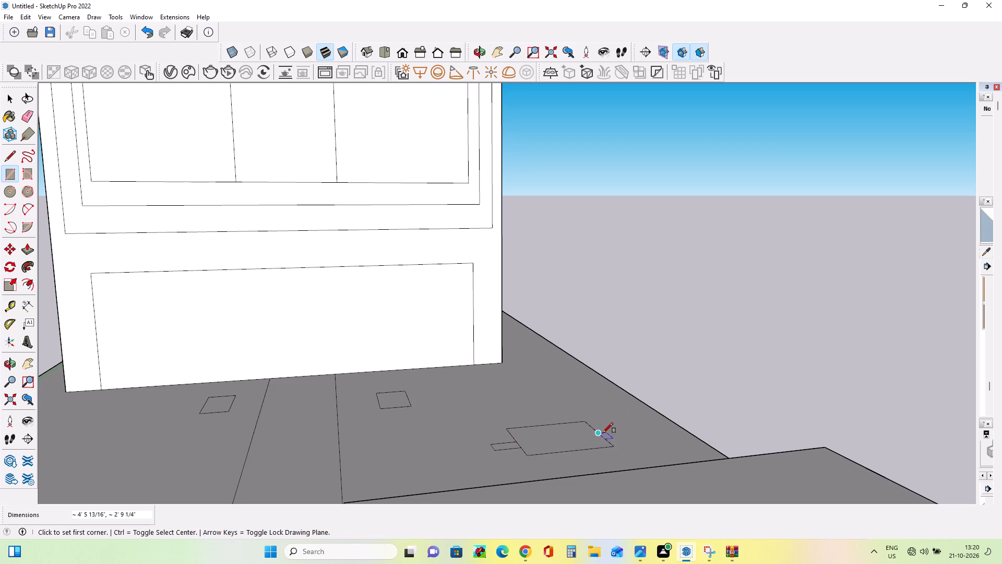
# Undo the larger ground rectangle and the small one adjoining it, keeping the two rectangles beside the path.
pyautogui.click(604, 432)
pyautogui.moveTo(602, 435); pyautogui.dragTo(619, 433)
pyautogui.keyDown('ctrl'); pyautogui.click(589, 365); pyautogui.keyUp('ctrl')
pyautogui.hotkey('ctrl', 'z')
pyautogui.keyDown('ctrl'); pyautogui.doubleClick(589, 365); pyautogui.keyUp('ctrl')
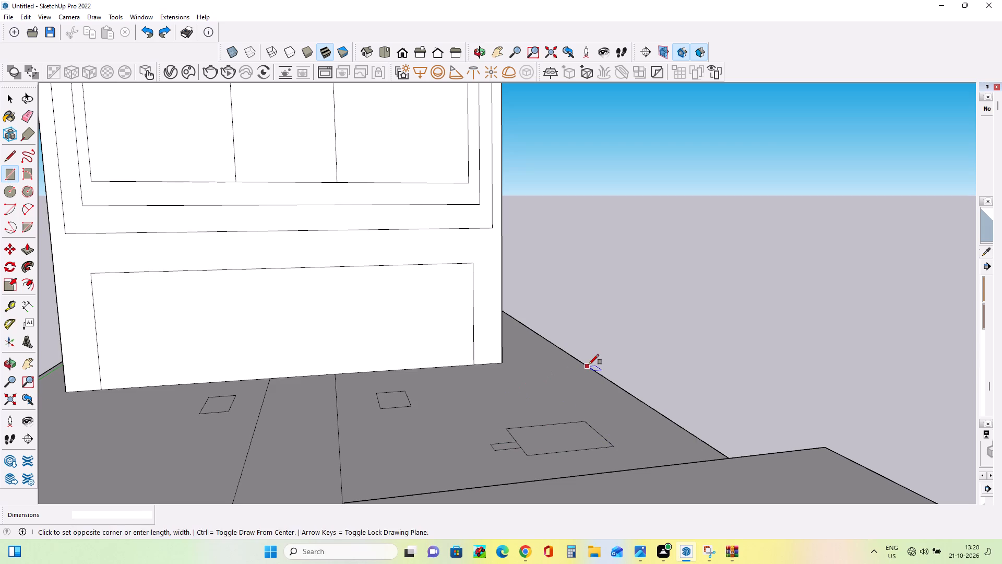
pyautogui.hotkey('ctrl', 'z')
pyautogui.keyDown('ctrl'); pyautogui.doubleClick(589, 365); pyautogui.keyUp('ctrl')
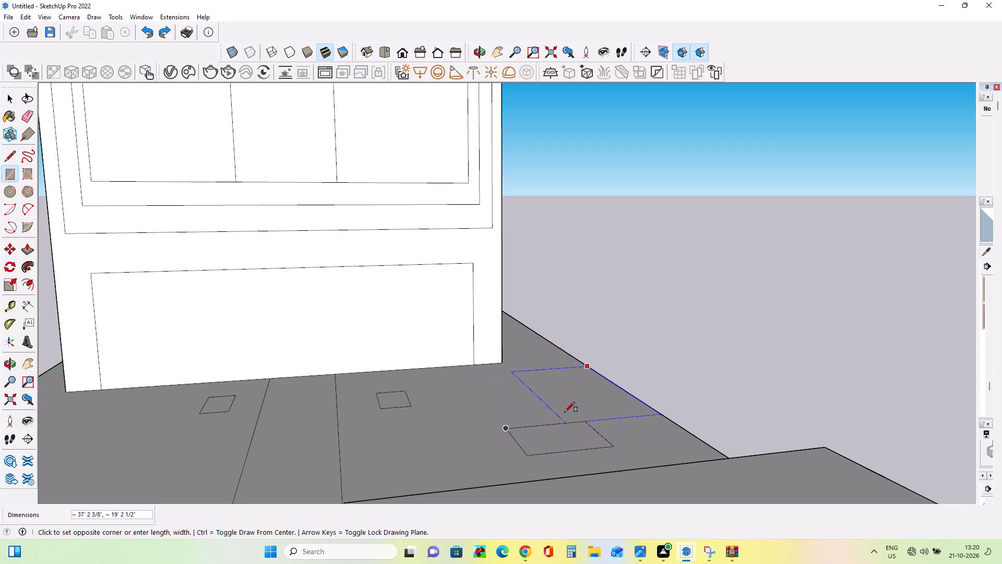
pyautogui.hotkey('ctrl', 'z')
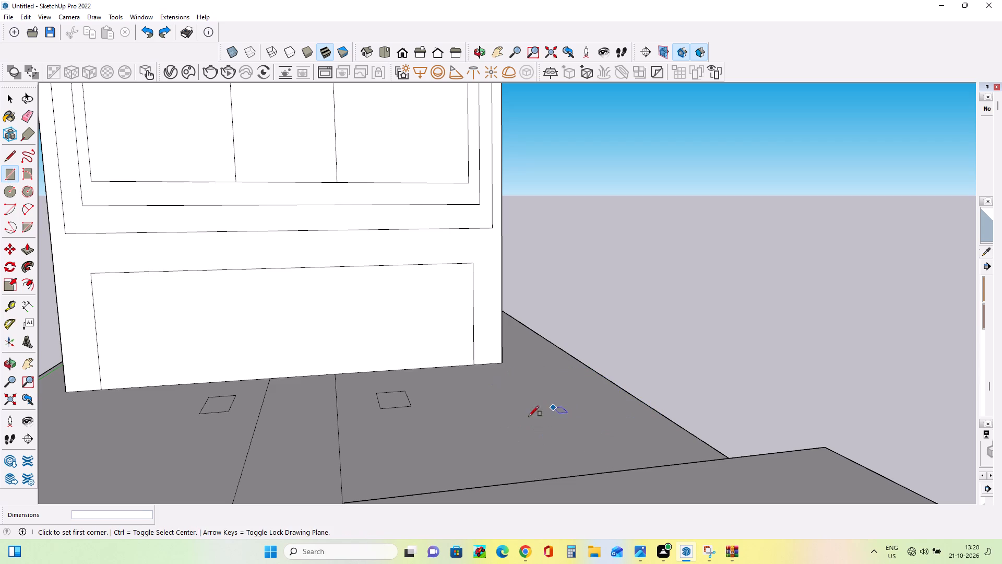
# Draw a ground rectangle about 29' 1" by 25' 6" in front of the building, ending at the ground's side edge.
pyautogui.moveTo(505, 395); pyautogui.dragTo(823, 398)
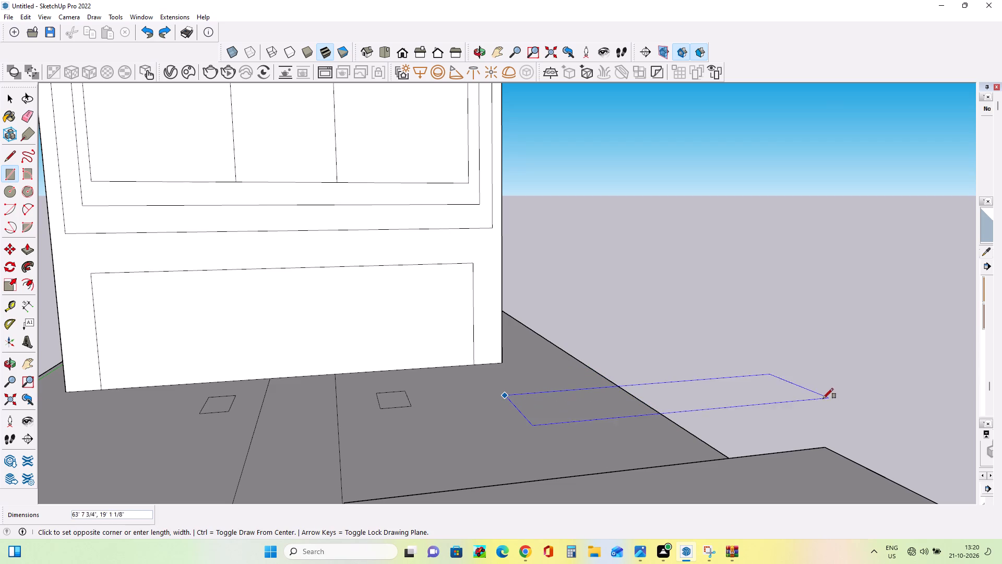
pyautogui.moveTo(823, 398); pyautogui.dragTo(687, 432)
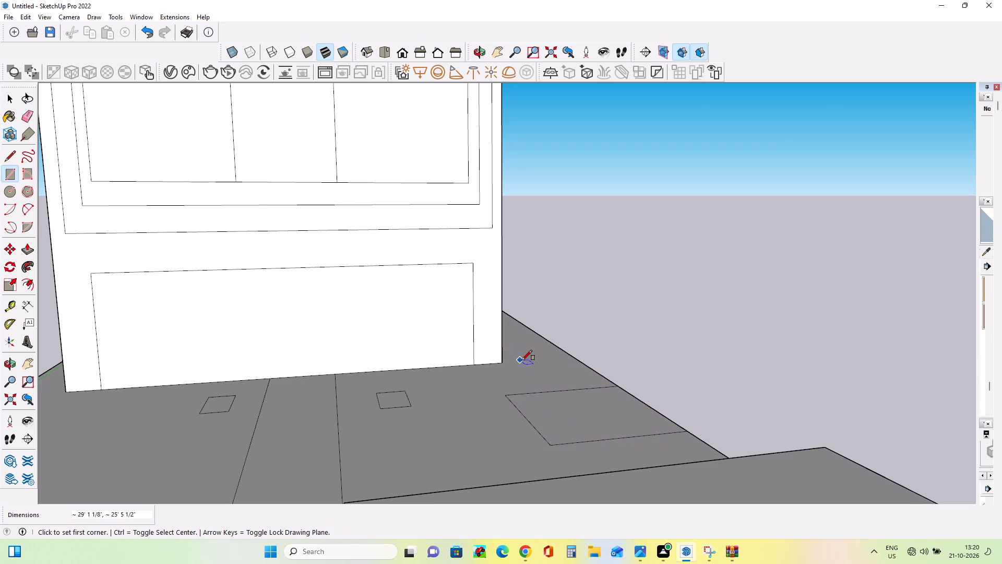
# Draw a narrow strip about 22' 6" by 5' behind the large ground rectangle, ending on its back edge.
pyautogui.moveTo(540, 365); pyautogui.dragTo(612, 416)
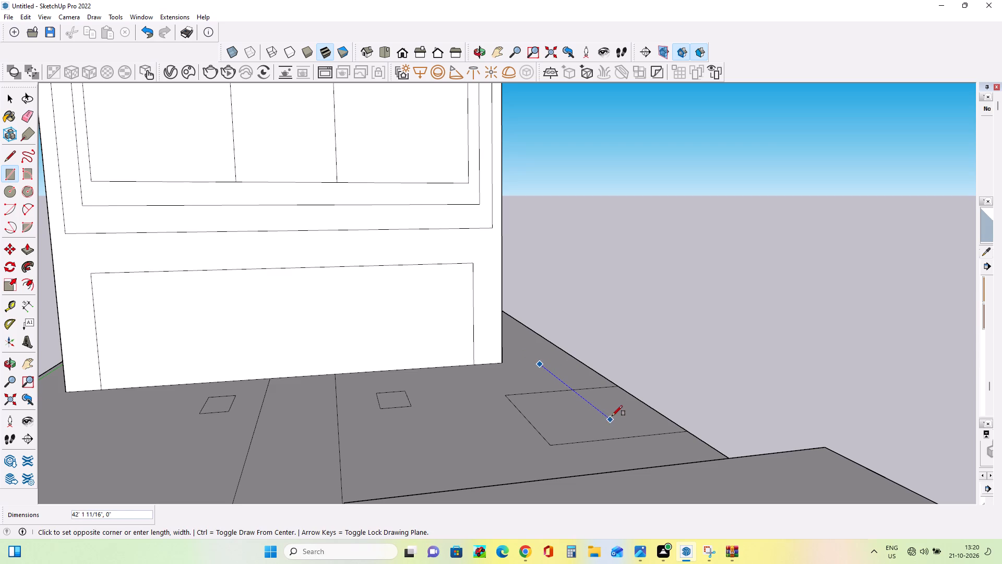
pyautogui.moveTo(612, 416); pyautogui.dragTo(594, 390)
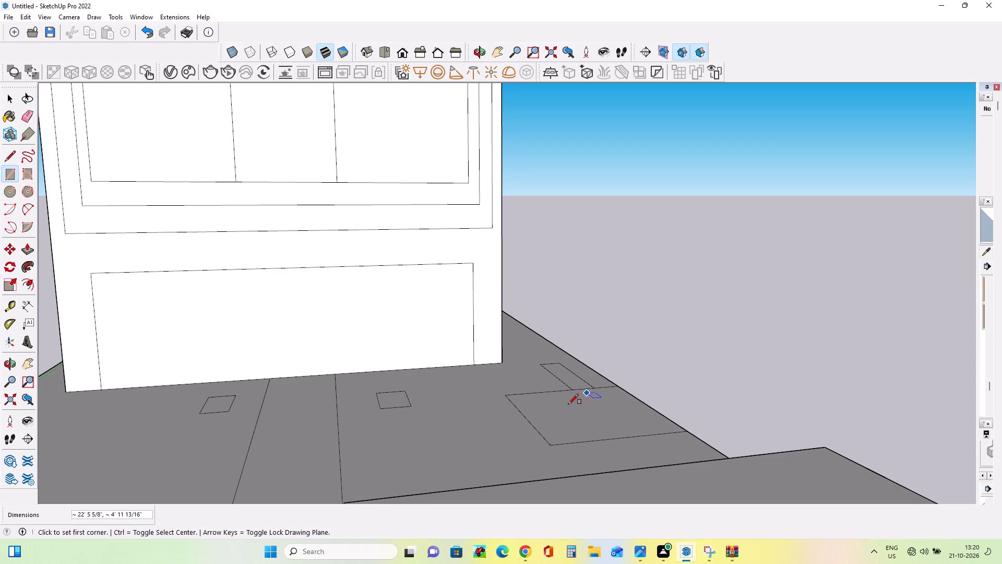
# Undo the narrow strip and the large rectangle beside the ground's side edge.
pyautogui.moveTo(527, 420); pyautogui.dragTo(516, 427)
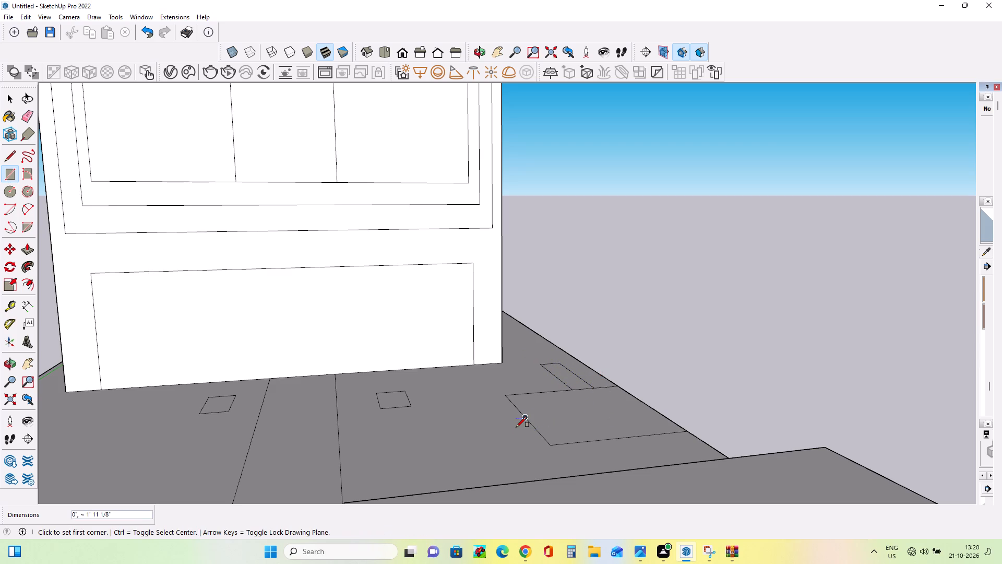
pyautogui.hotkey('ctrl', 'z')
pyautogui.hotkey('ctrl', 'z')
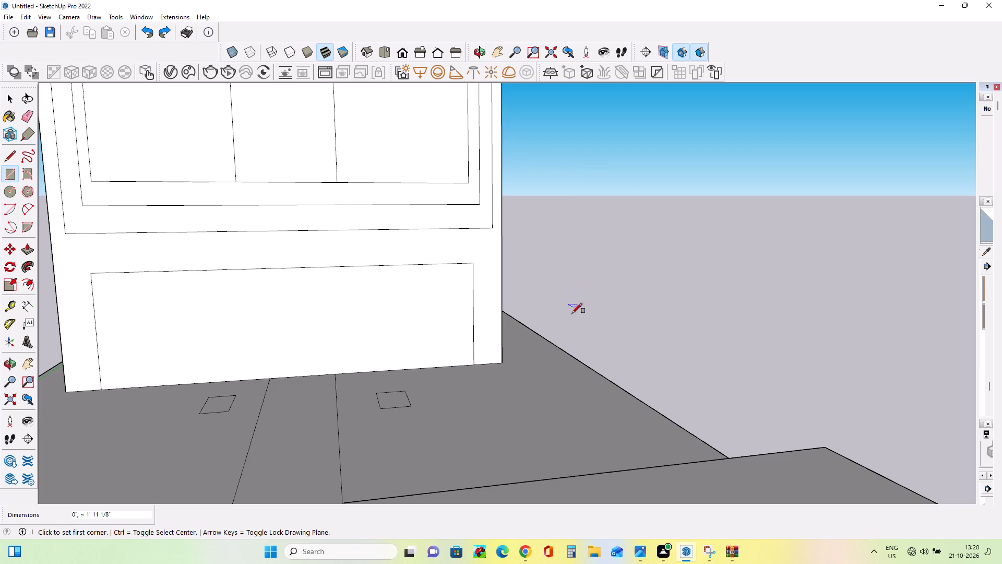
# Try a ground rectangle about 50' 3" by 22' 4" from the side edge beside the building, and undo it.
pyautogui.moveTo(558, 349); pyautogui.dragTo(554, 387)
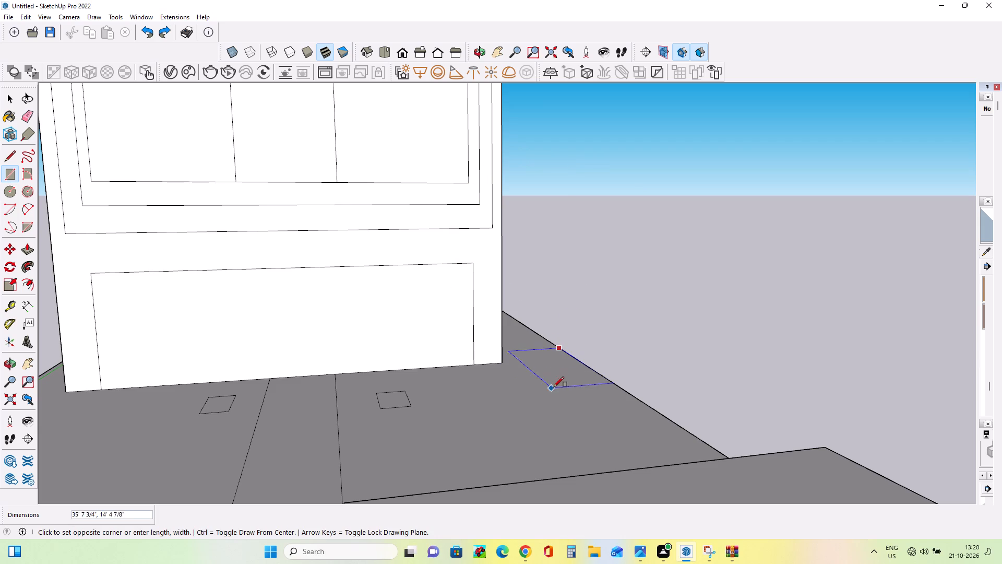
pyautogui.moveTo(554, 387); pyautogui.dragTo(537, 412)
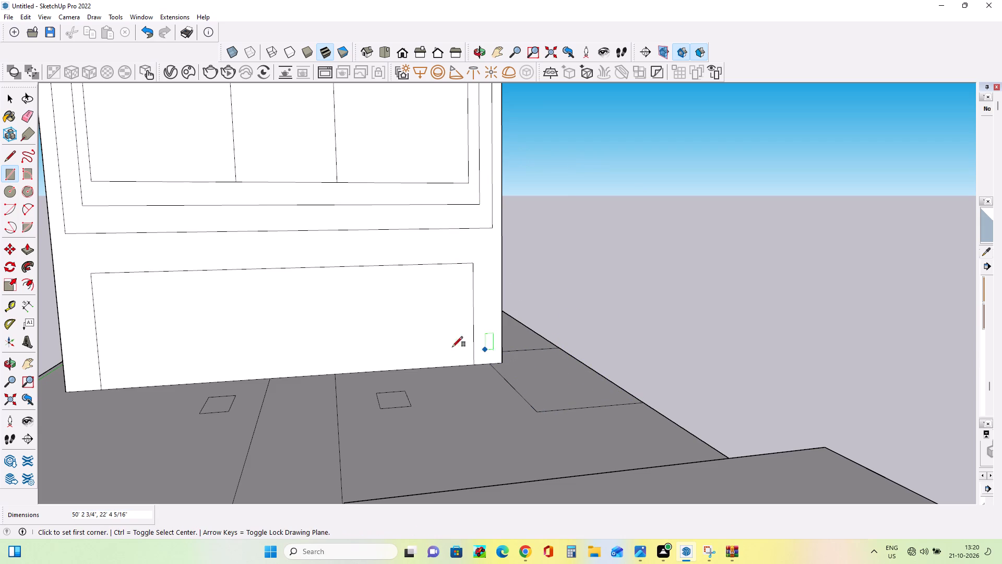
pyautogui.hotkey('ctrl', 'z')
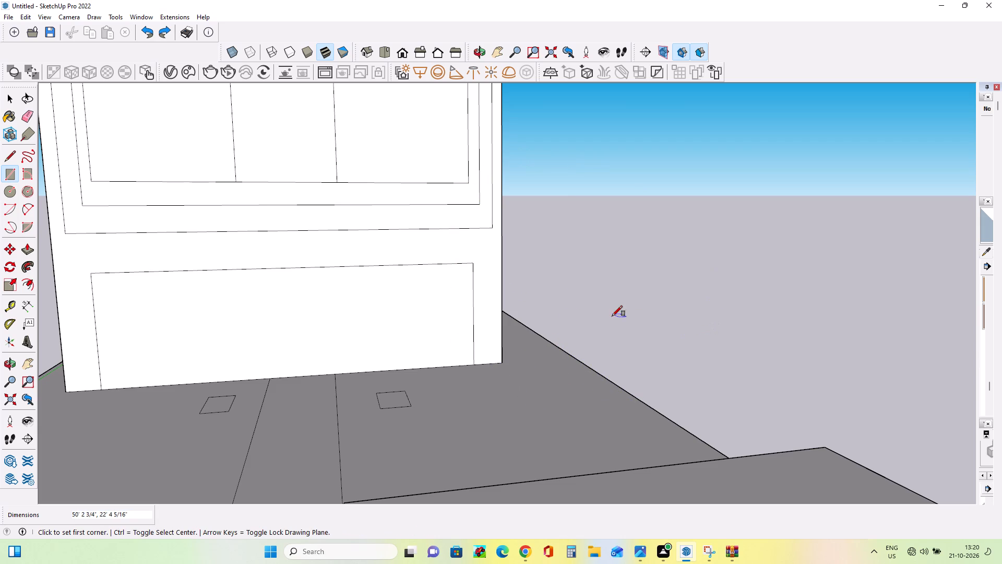
# Draw a ground rectangle about 25' 4" by 19' 3" from the building's bottom front corner to the ground's side edge.
pyautogui.moveTo(501, 359); pyautogui.dragTo(615, 373)
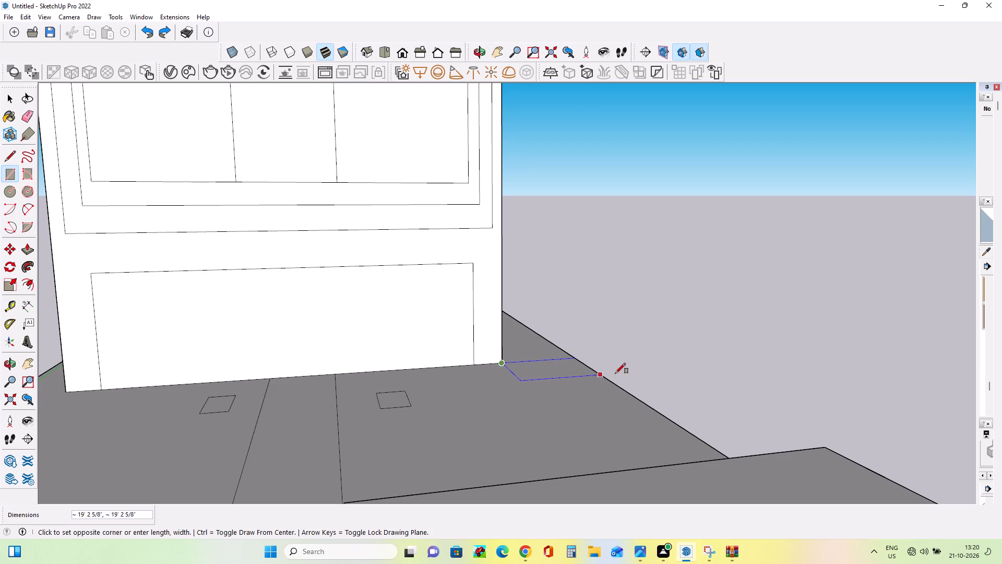
pyautogui.moveTo(615, 373); pyautogui.dragTo(616, 384)
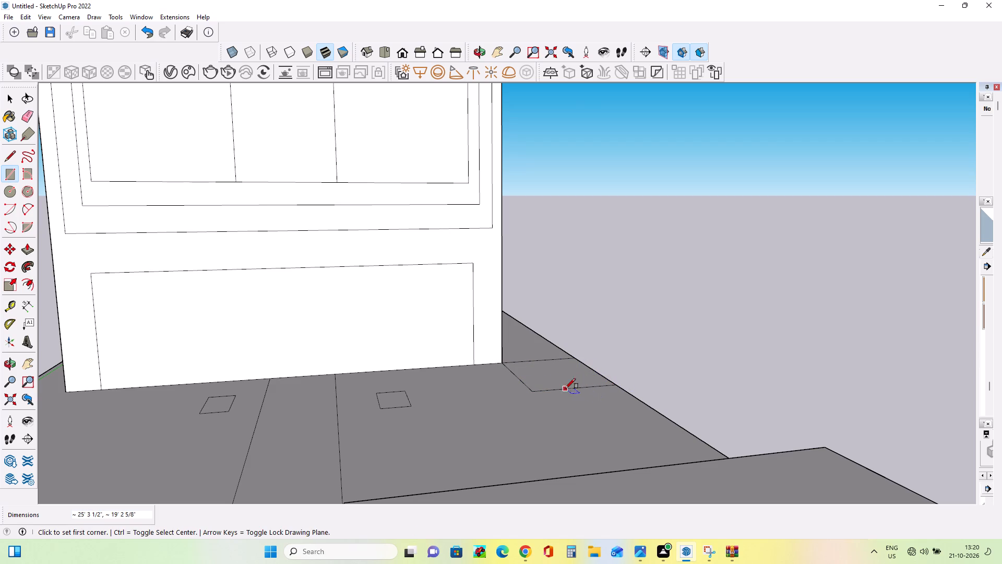
# Draw a second ground rectangle about 22' 1" by 19' 3" against the front of the previous one, ending on the side edge.
pyautogui.moveTo(534, 392); pyautogui.dragTo(654, 421)
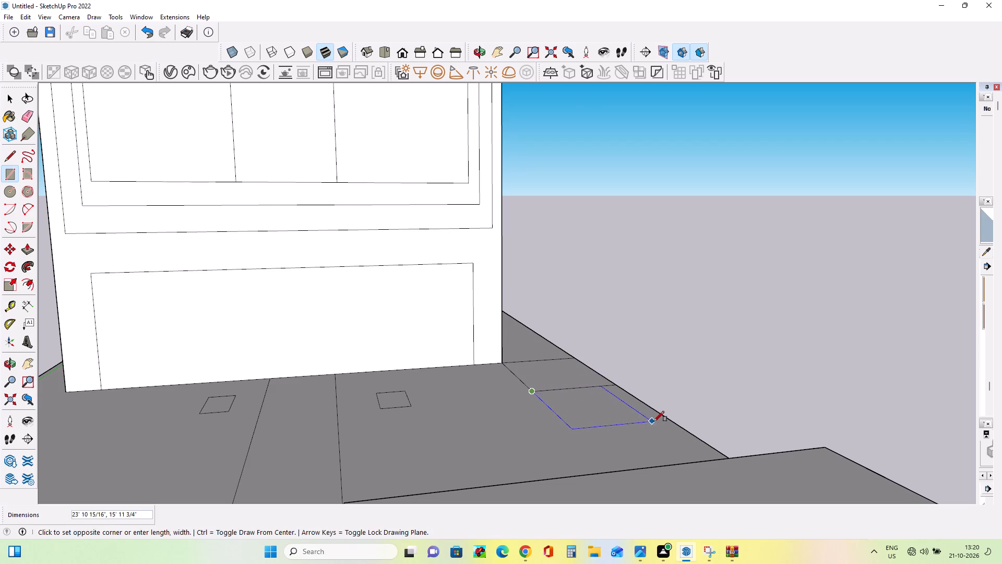
pyautogui.moveTo(654, 421); pyautogui.dragTo(664, 419)
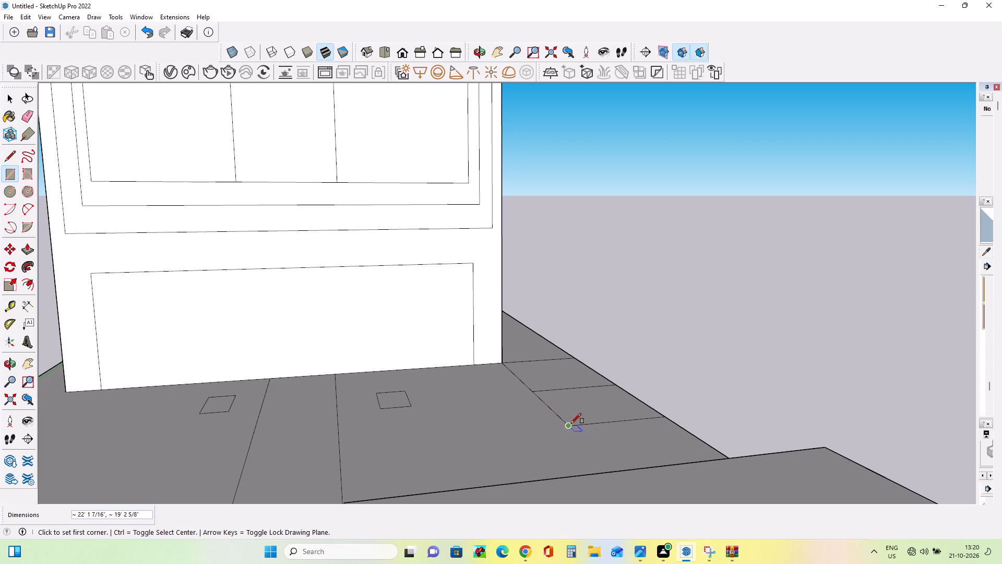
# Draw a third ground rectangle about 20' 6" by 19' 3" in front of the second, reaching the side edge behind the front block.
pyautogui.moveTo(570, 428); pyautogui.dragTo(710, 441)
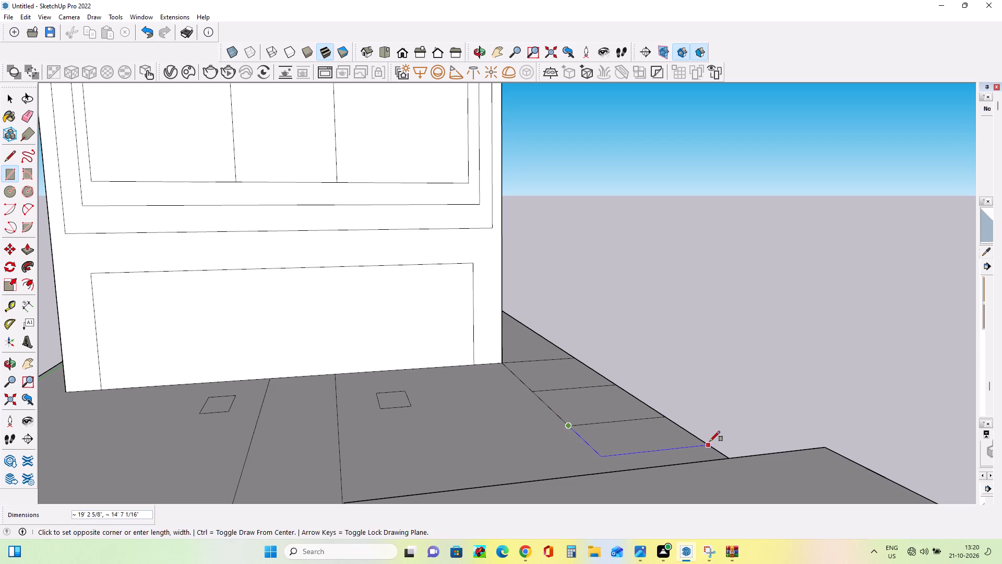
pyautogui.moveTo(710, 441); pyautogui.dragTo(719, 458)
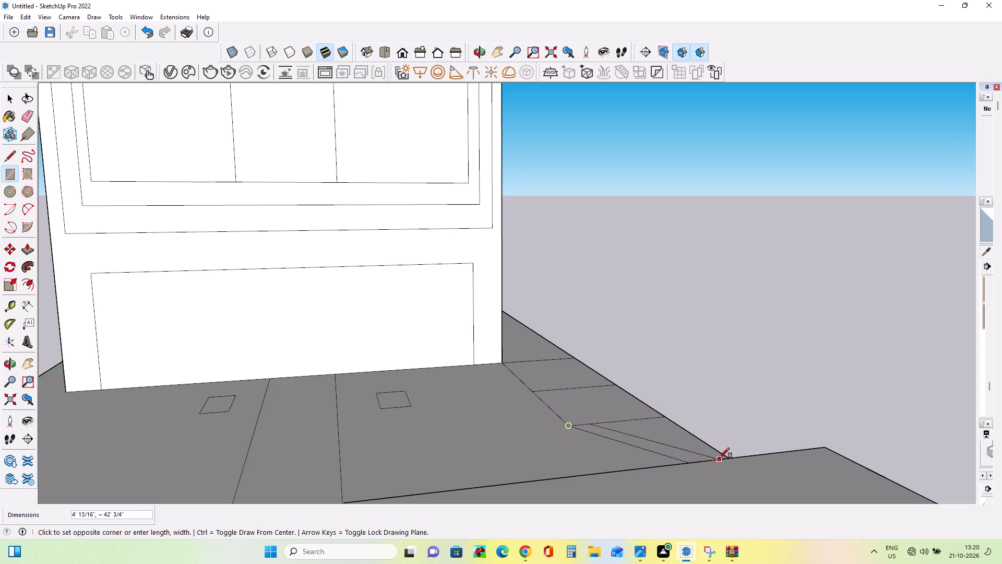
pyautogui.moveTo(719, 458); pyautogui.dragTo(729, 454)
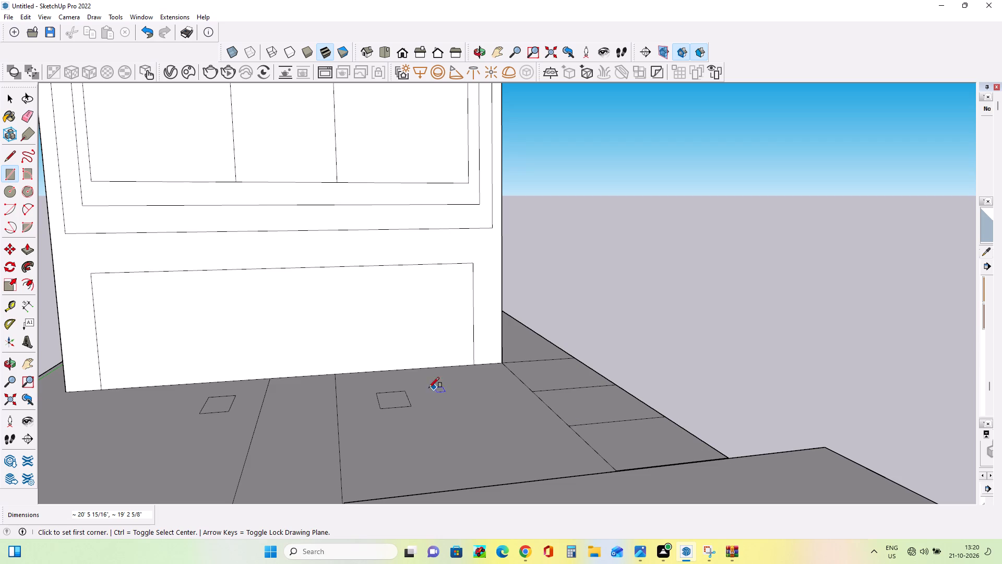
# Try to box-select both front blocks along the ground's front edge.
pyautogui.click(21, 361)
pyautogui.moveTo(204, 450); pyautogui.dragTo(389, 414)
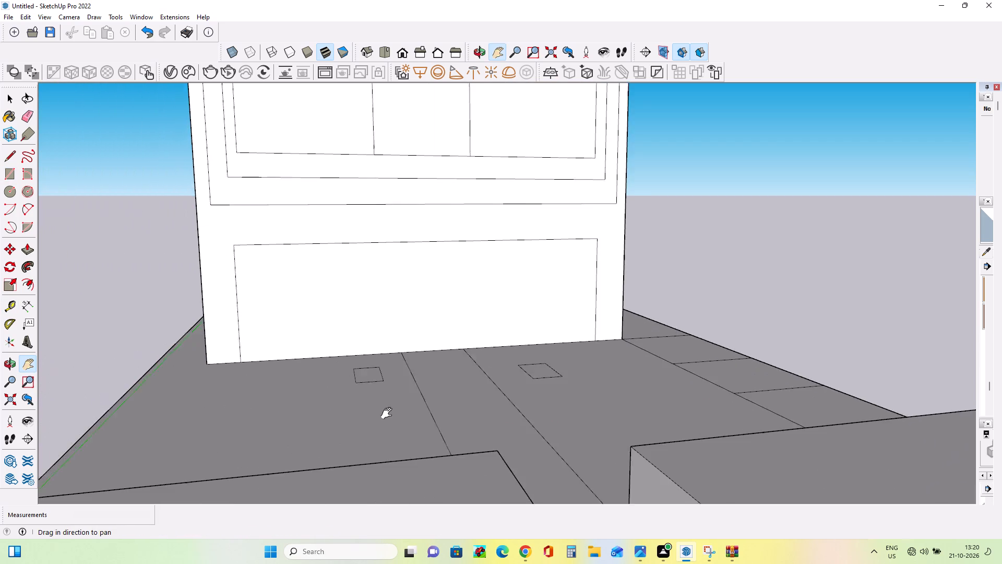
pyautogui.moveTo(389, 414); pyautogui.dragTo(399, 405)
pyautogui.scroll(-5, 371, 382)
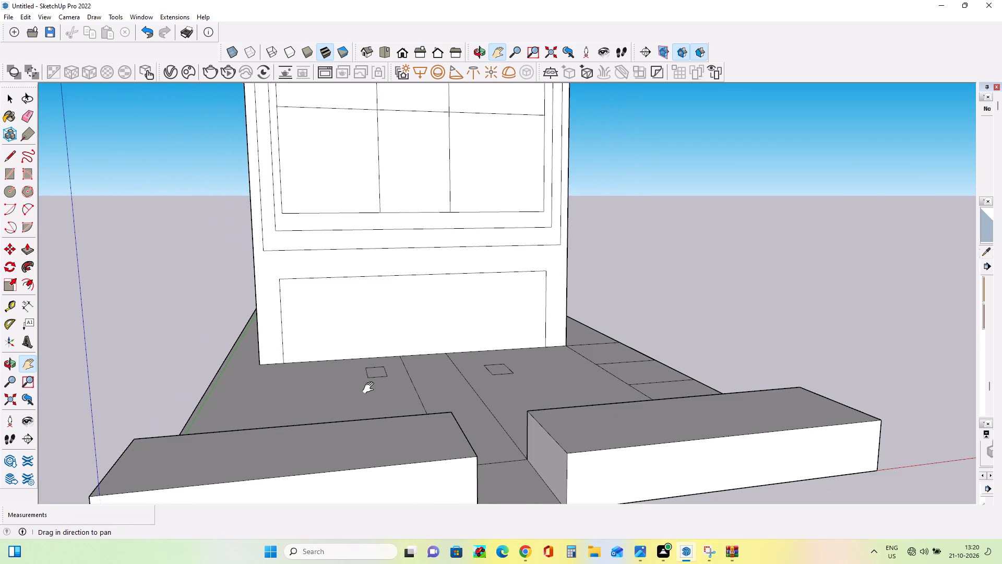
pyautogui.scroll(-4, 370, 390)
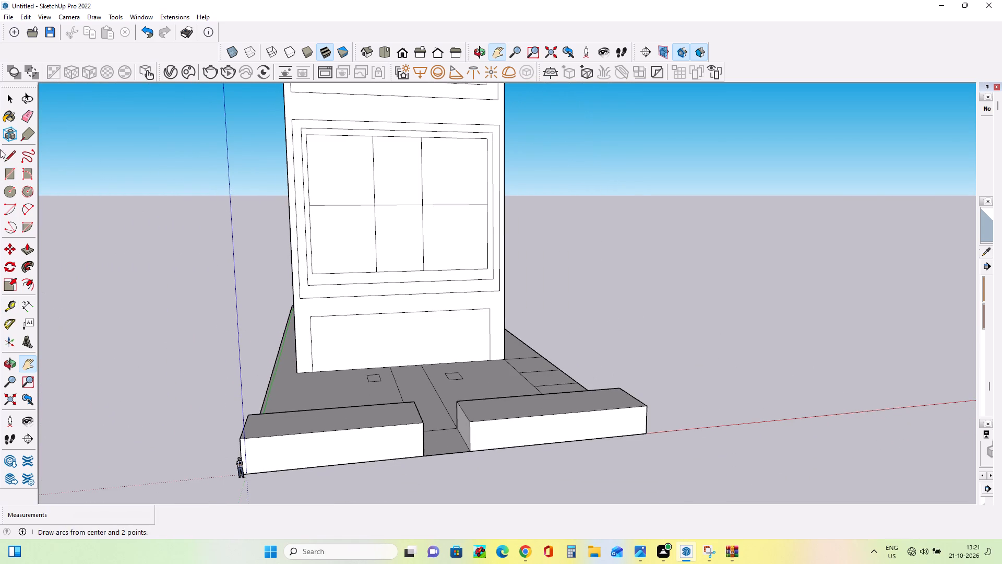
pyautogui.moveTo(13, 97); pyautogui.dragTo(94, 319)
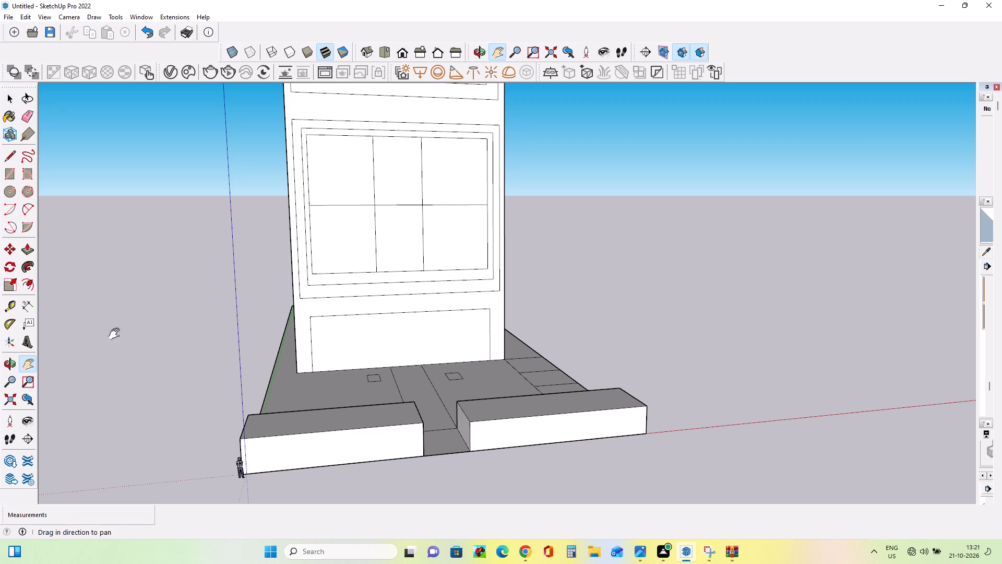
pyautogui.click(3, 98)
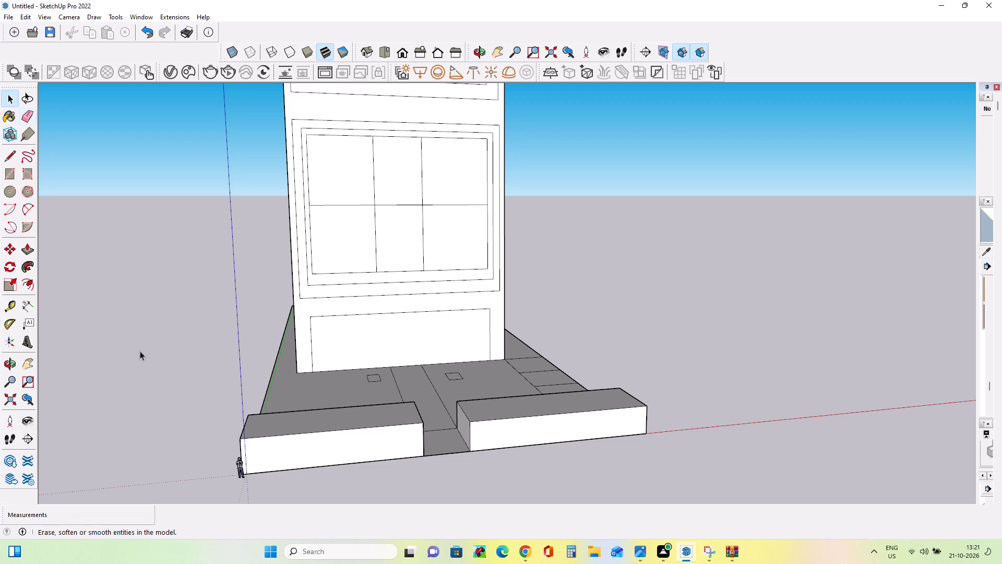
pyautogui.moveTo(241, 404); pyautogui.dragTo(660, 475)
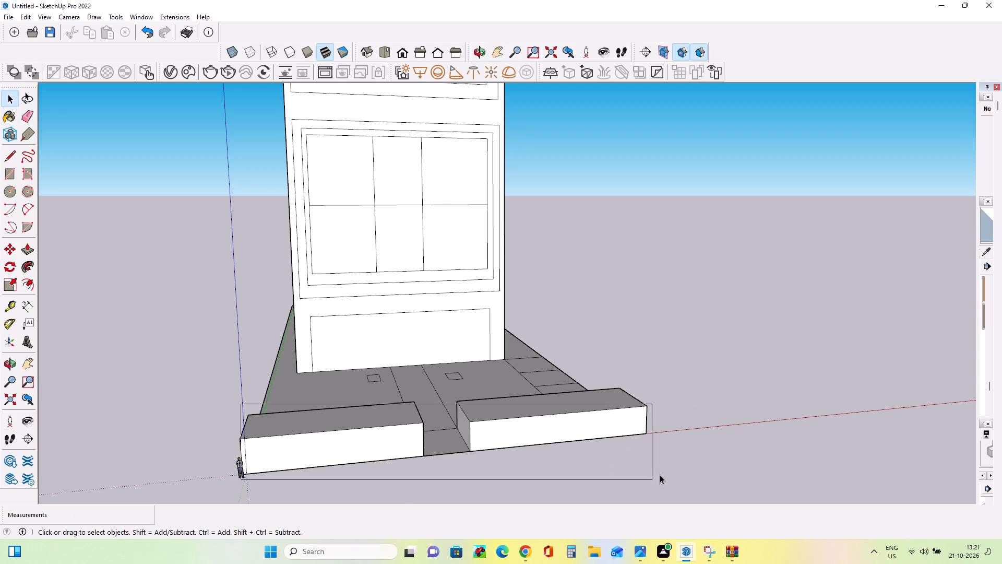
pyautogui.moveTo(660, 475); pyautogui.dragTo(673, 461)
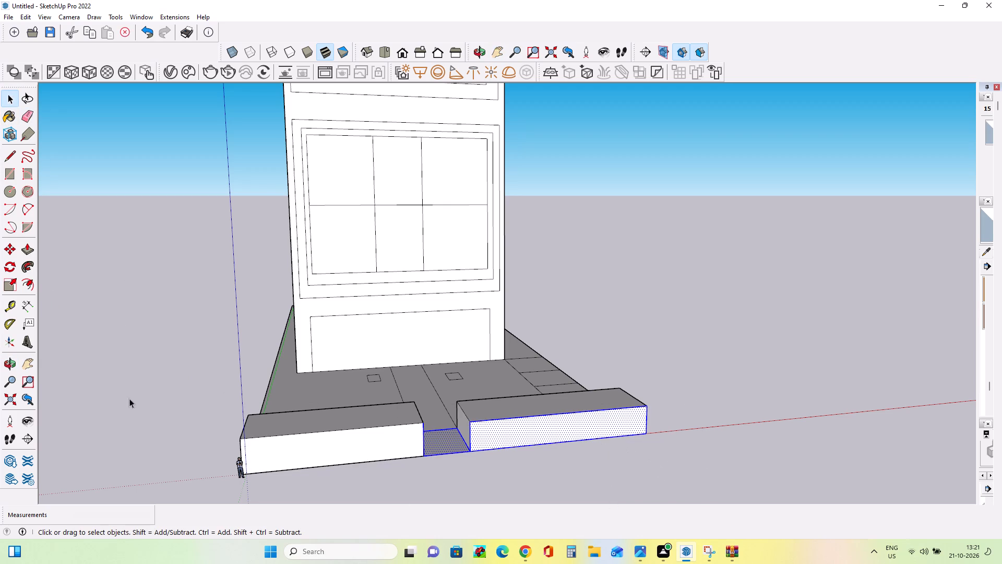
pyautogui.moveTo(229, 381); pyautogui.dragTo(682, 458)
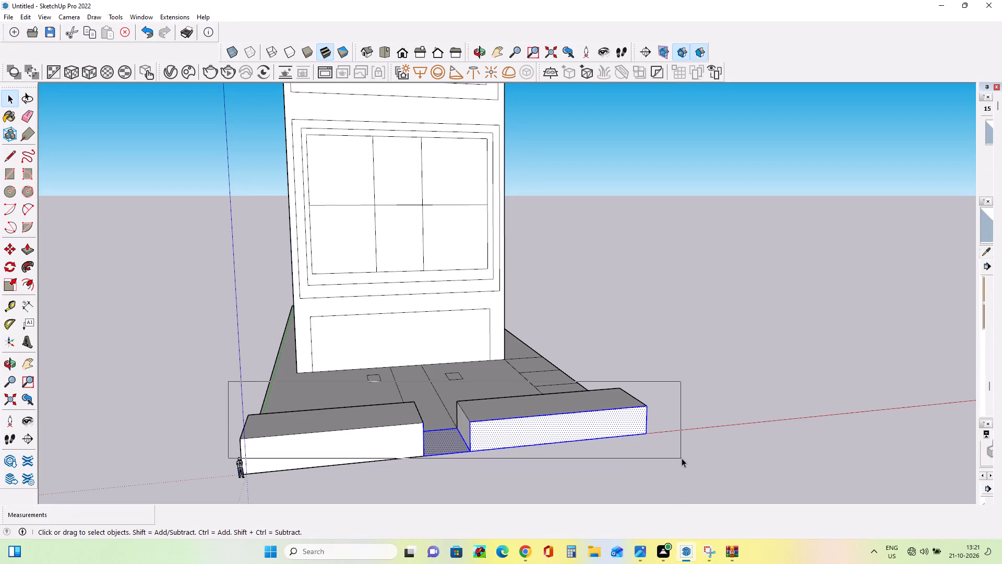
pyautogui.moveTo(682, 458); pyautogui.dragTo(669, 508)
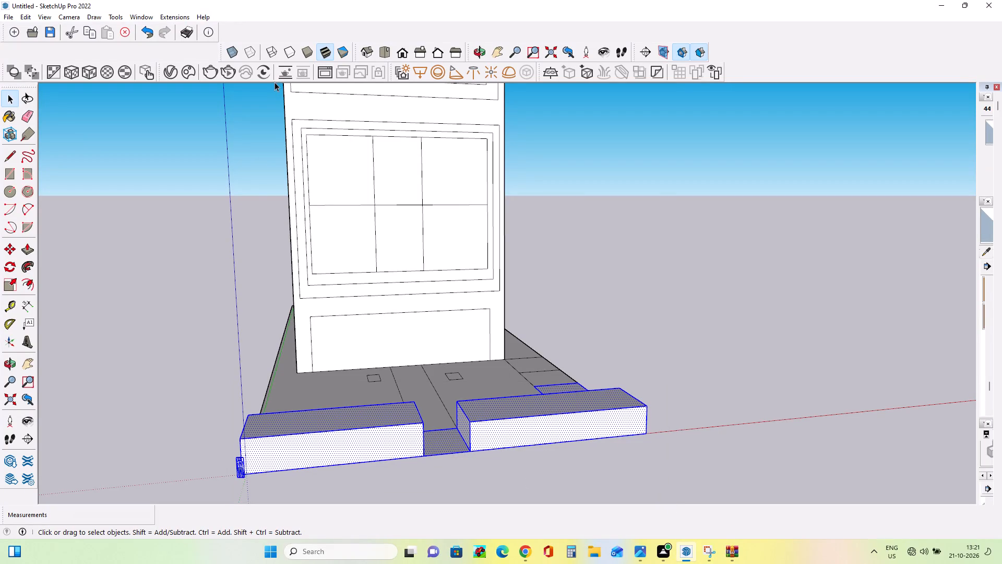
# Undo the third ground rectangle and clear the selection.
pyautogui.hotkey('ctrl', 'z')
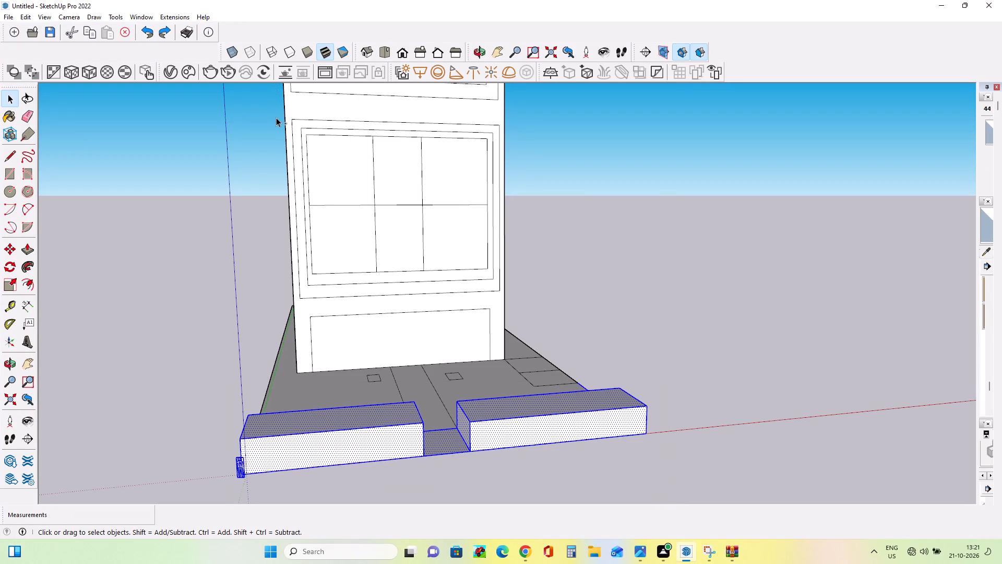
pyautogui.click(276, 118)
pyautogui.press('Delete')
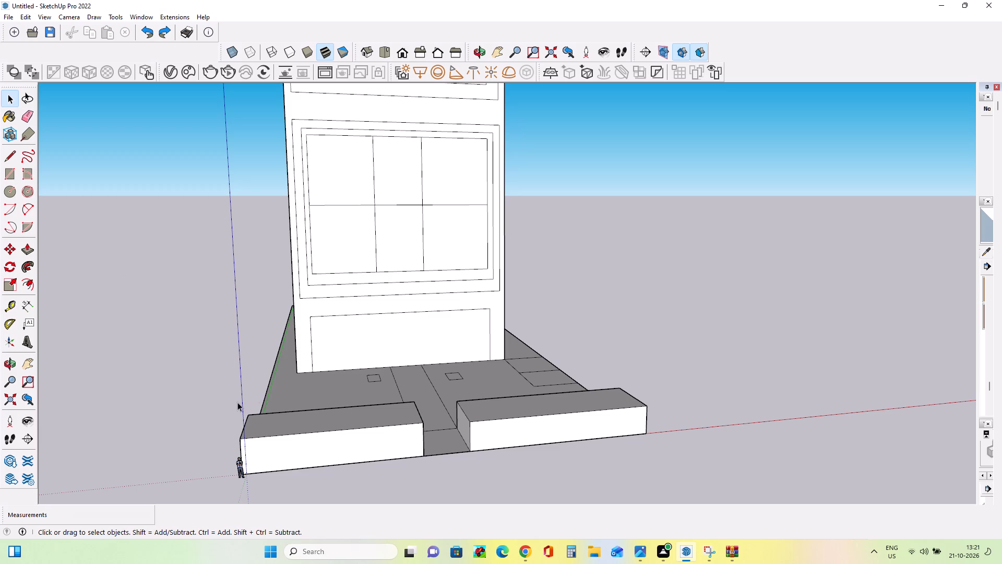
# Box-select the two front blocks with the path section between them and delete the selection.
pyautogui.moveTo(235, 404); pyautogui.dragTo(711, 494)
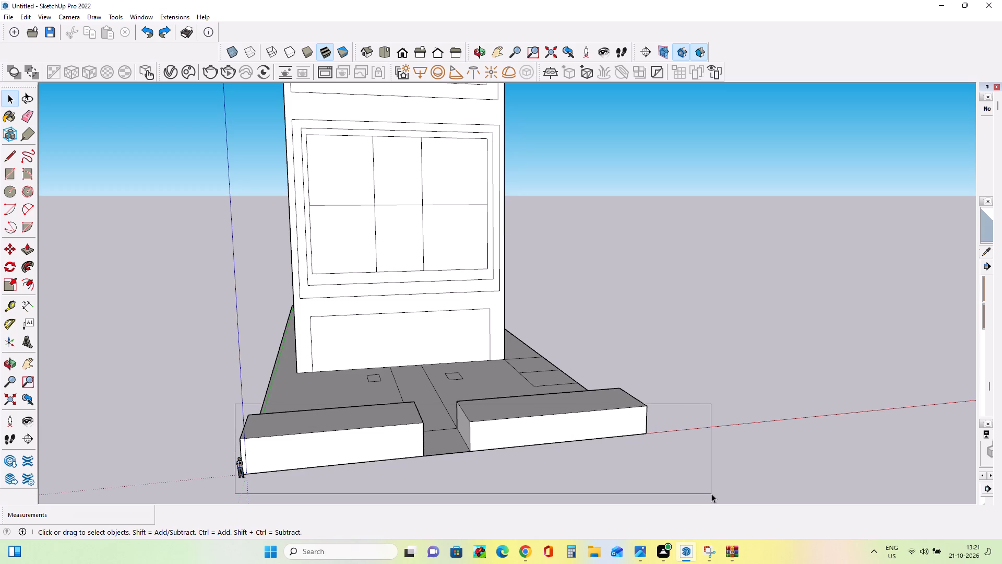
pyautogui.moveTo(711, 494); pyautogui.dragTo(712, 494)
pyautogui.moveTo(217, 370); pyautogui.dragTo(807, 399)
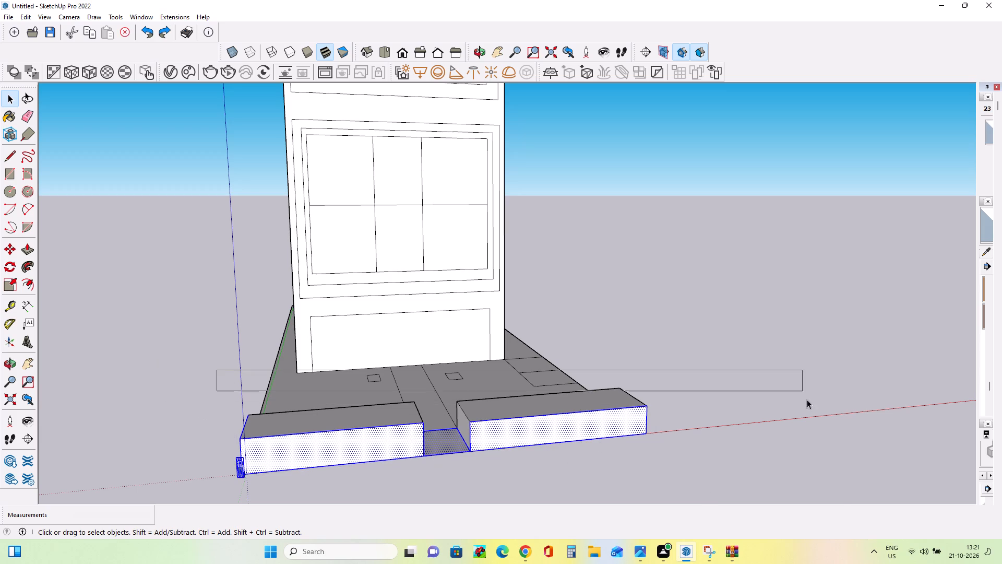
pyautogui.moveTo(807, 399); pyautogui.dragTo(839, 497)
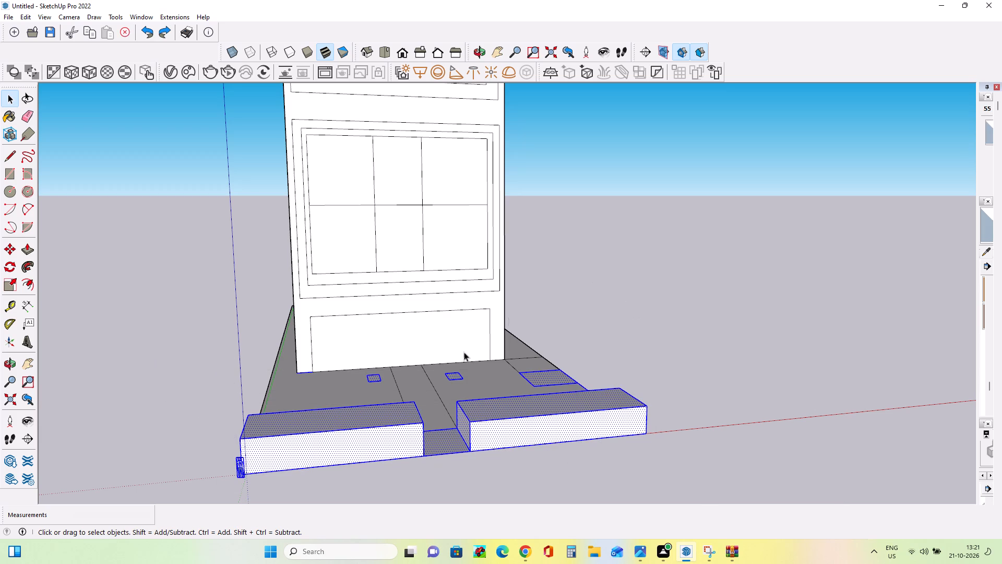
pyautogui.rightClick(96, 339)
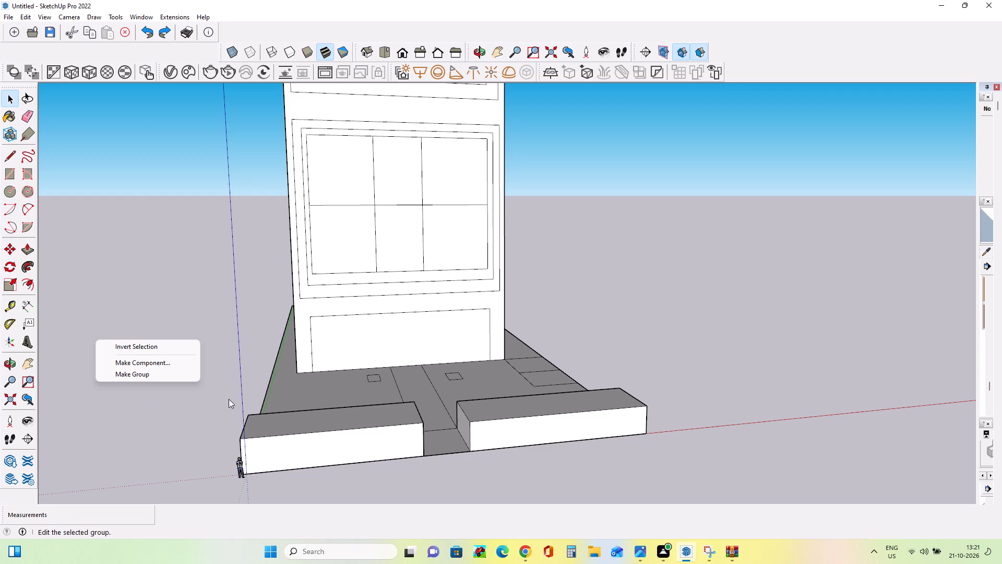
pyautogui.moveTo(229, 399); pyautogui.dragTo(834, 436)
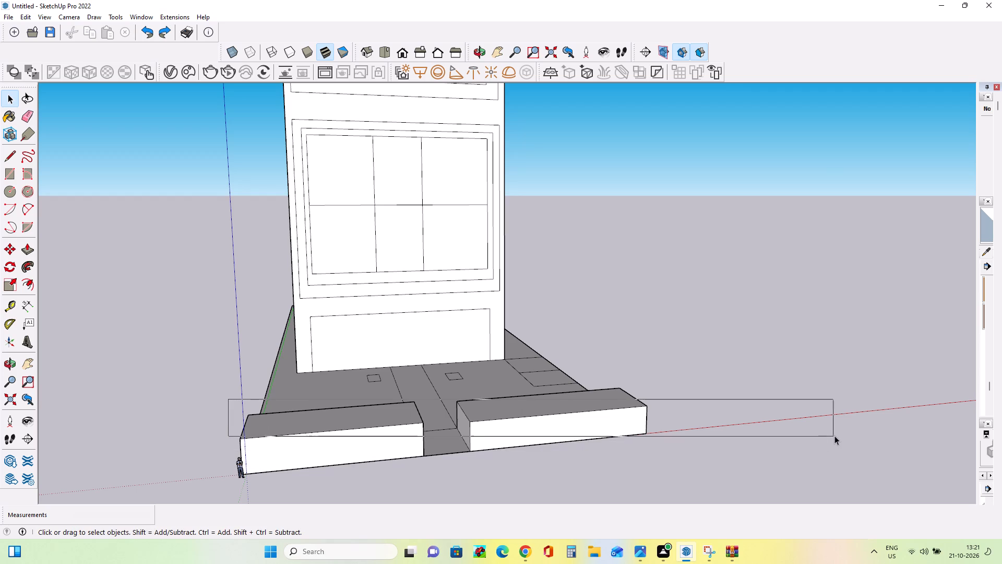
pyautogui.moveTo(834, 436); pyautogui.dragTo(830, 461)
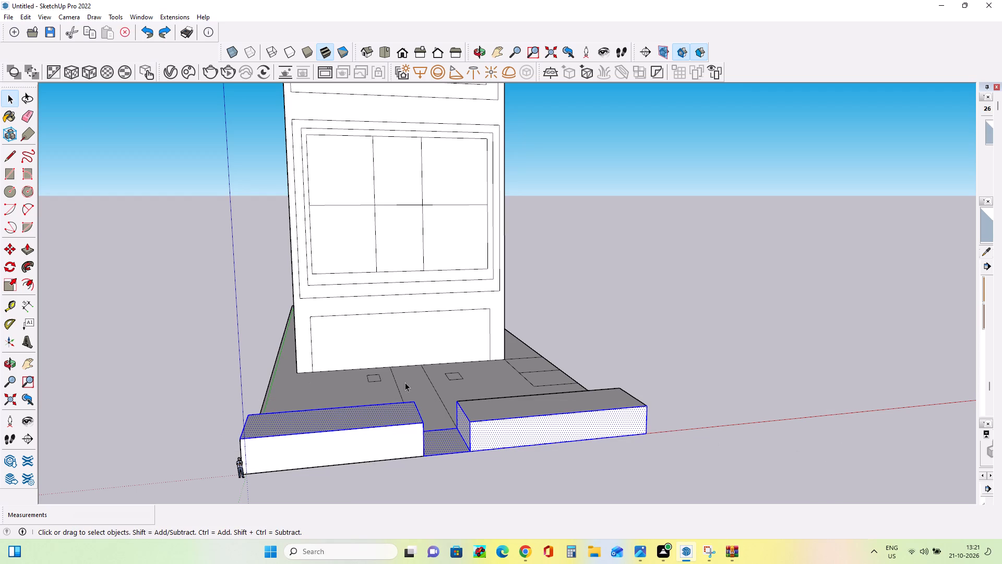
pyautogui.moveTo(452, 380); pyautogui.dragTo(636, 447)
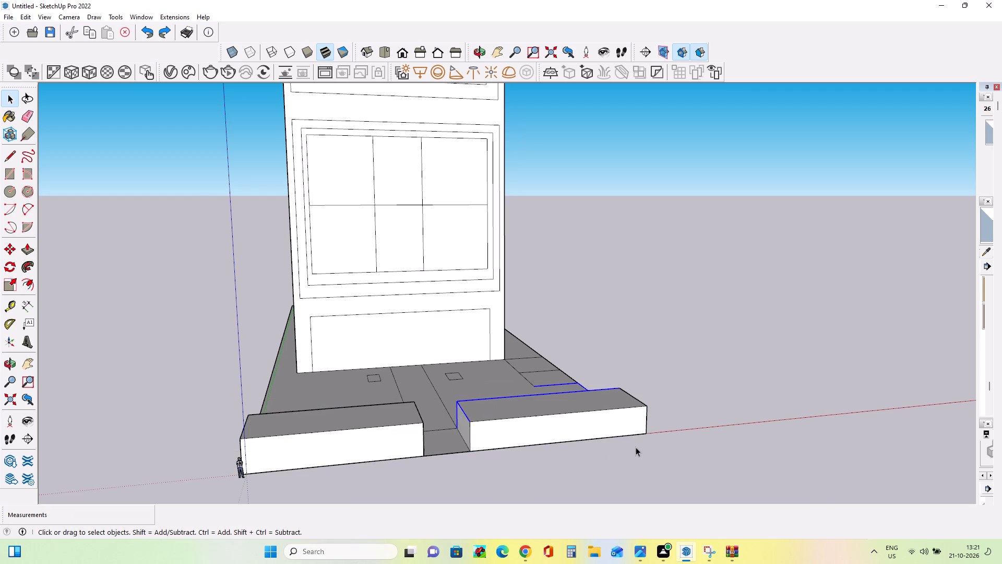
pyautogui.moveTo(237, 399); pyautogui.dragTo(249, 416)
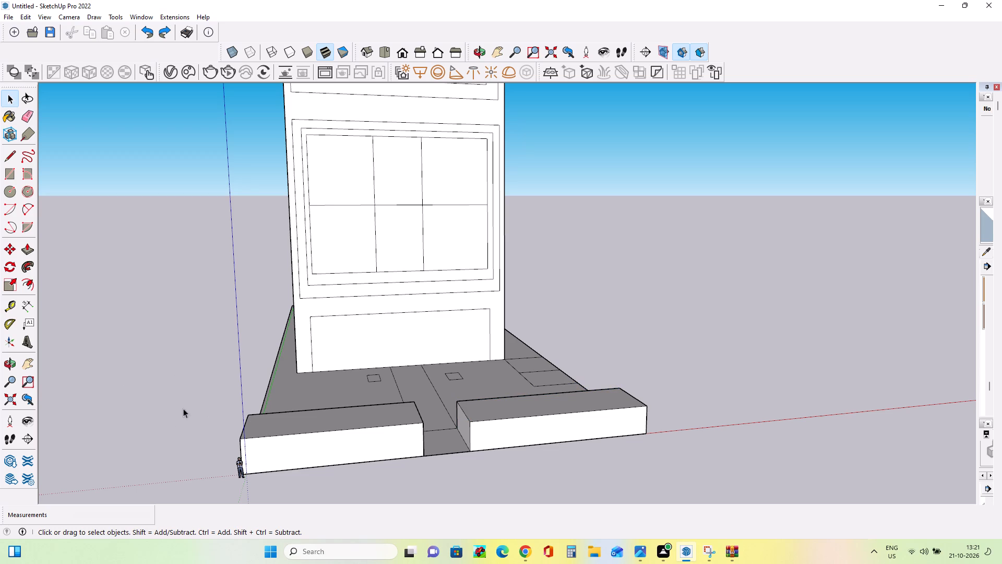
pyautogui.moveTo(200, 389); pyautogui.dragTo(851, 492)
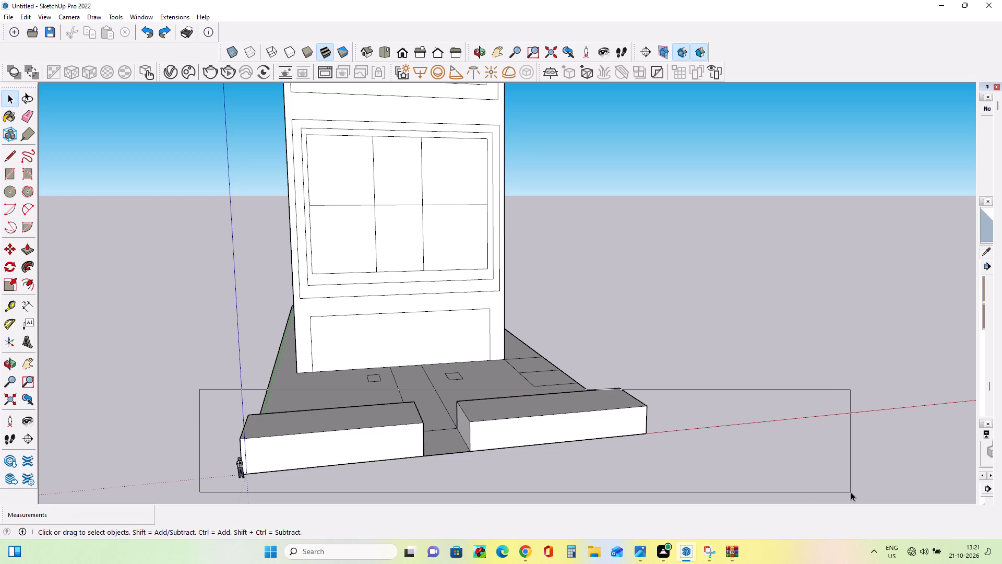
pyautogui.moveTo(851, 492); pyautogui.dragTo(850, 460)
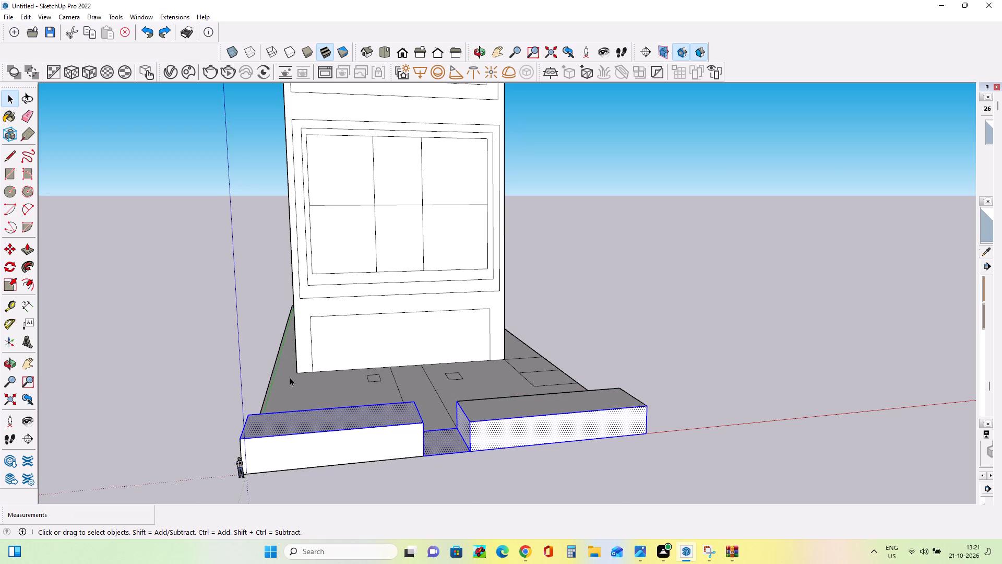
pyautogui.moveTo(240, 401); pyautogui.dragTo(662, 486)
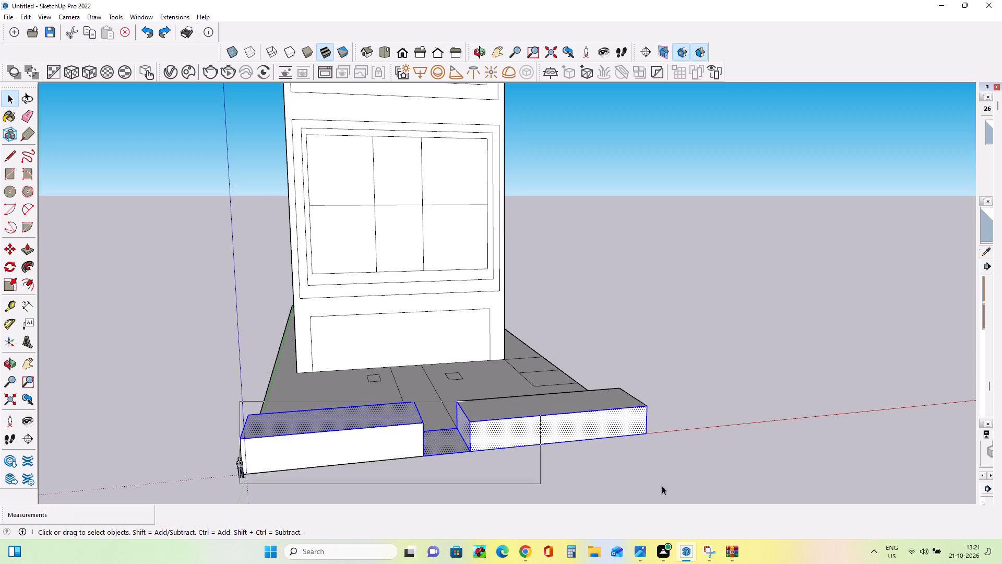
pyautogui.moveTo(662, 486); pyautogui.dragTo(717, 442)
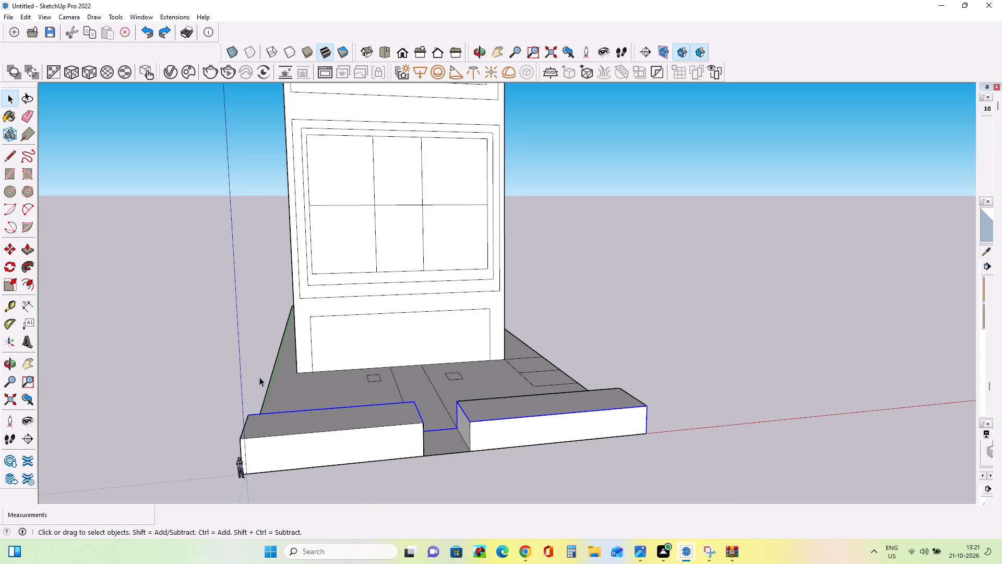
pyautogui.moveTo(242, 390); pyautogui.dragTo(685, 451)
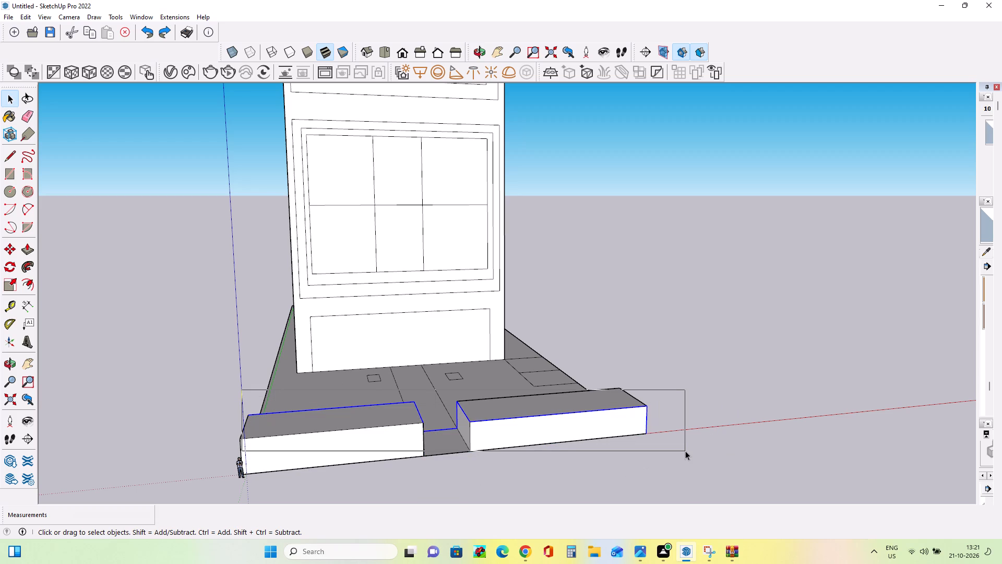
pyautogui.moveTo(685, 451); pyautogui.dragTo(686, 465)
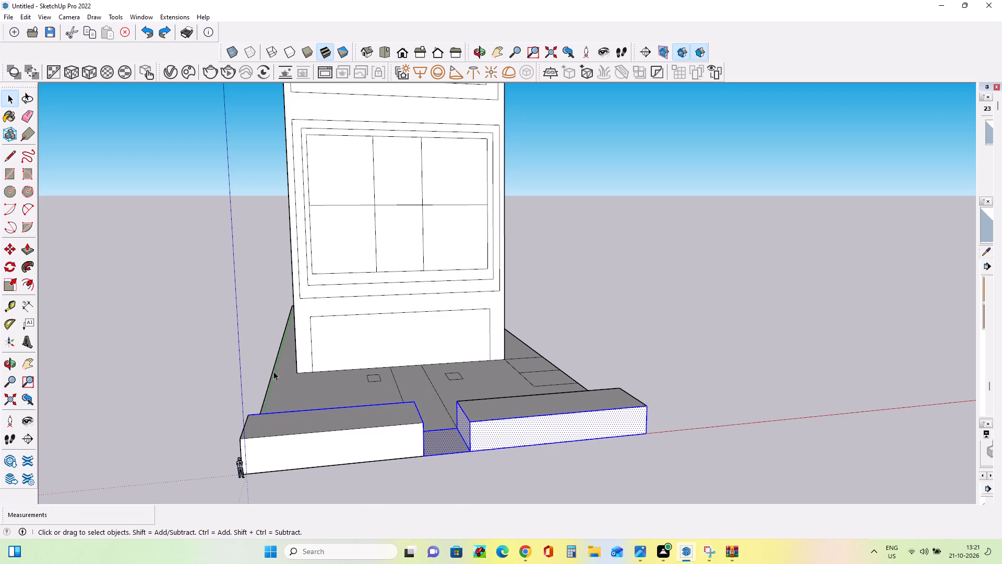
pyautogui.moveTo(266, 369); pyautogui.dragTo(697, 482)
pyautogui.moveTo(200, 385); pyautogui.dragTo(473, 471)
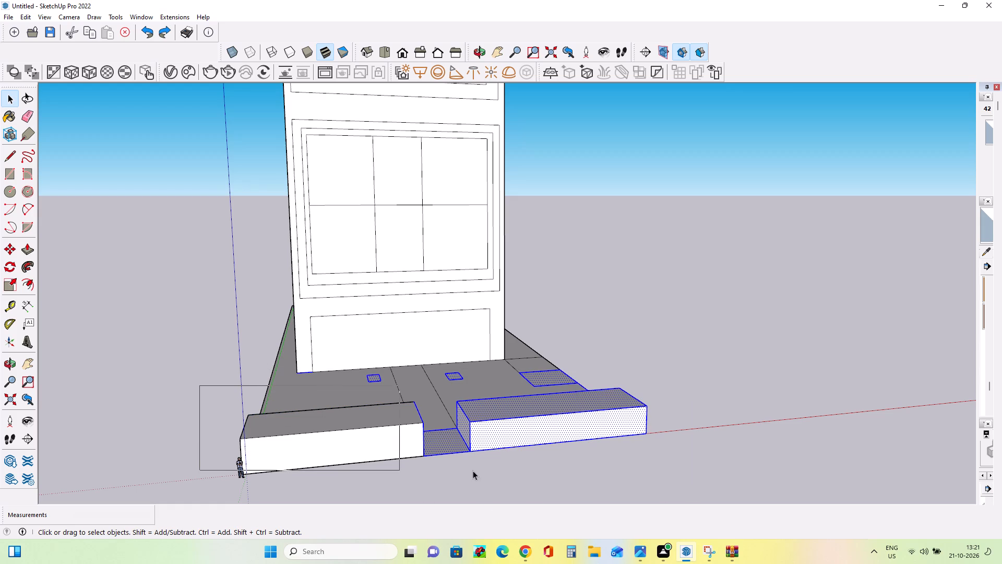
pyautogui.moveTo(473, 471); pyautogui.dragTo(755, 464)
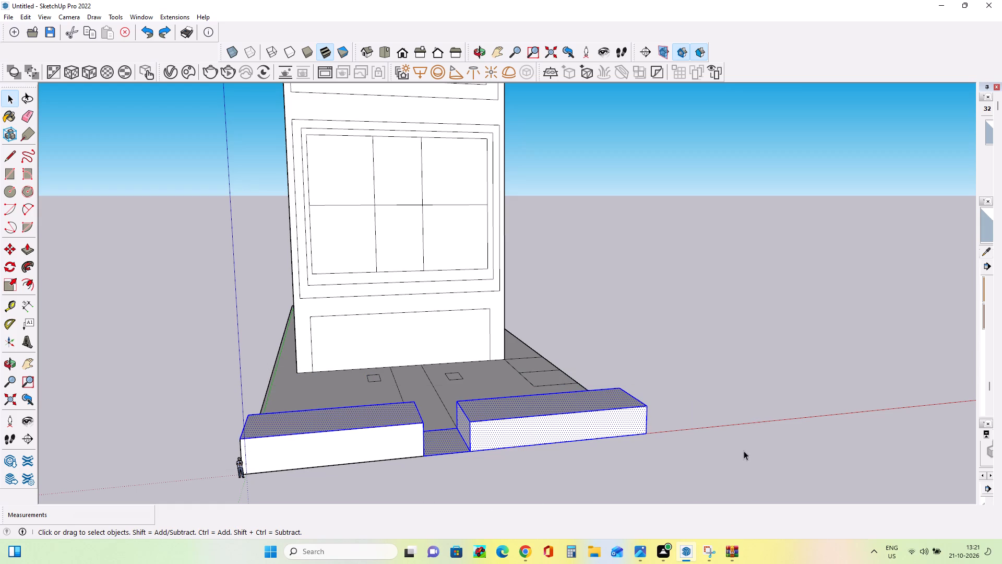
pyautogui.press('Delete')
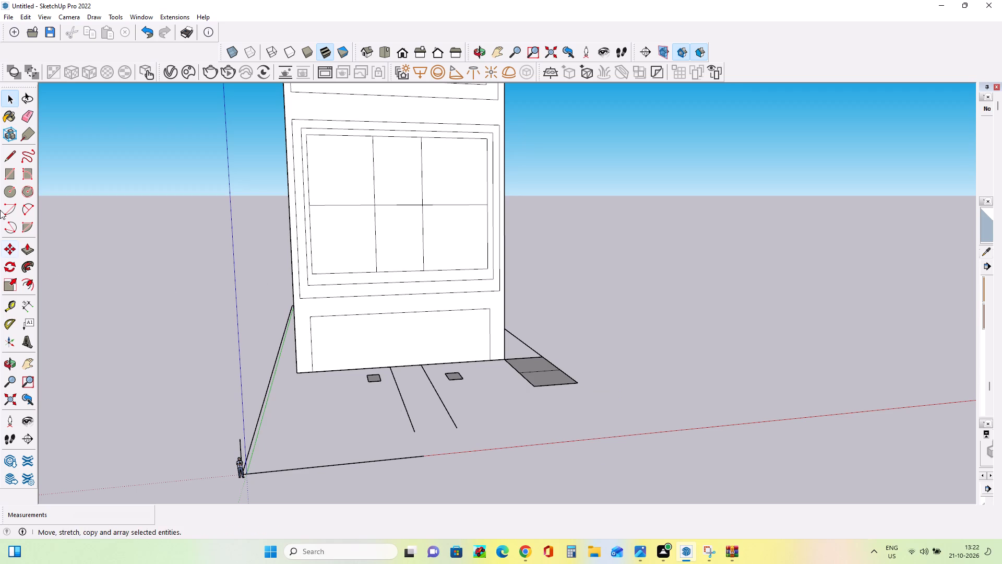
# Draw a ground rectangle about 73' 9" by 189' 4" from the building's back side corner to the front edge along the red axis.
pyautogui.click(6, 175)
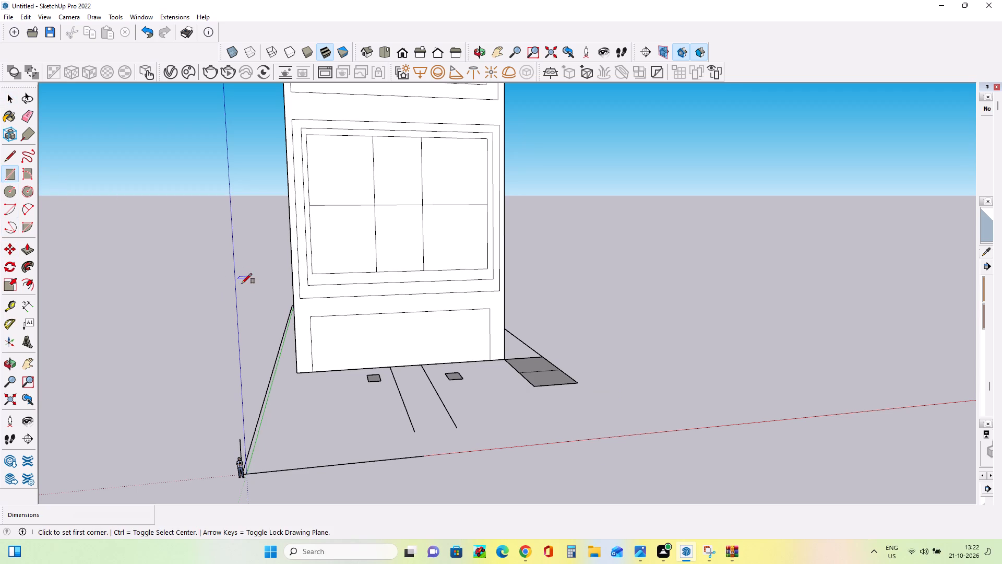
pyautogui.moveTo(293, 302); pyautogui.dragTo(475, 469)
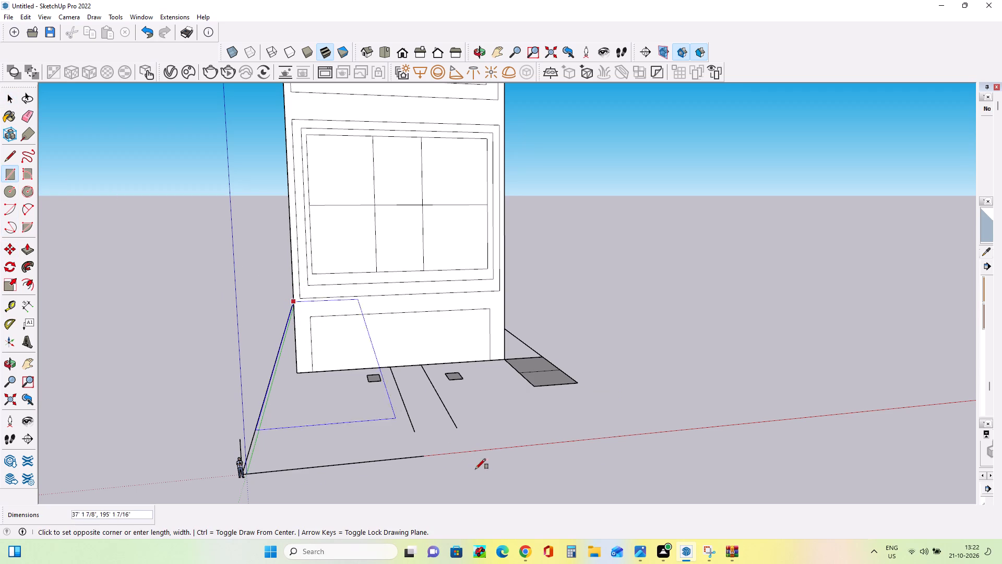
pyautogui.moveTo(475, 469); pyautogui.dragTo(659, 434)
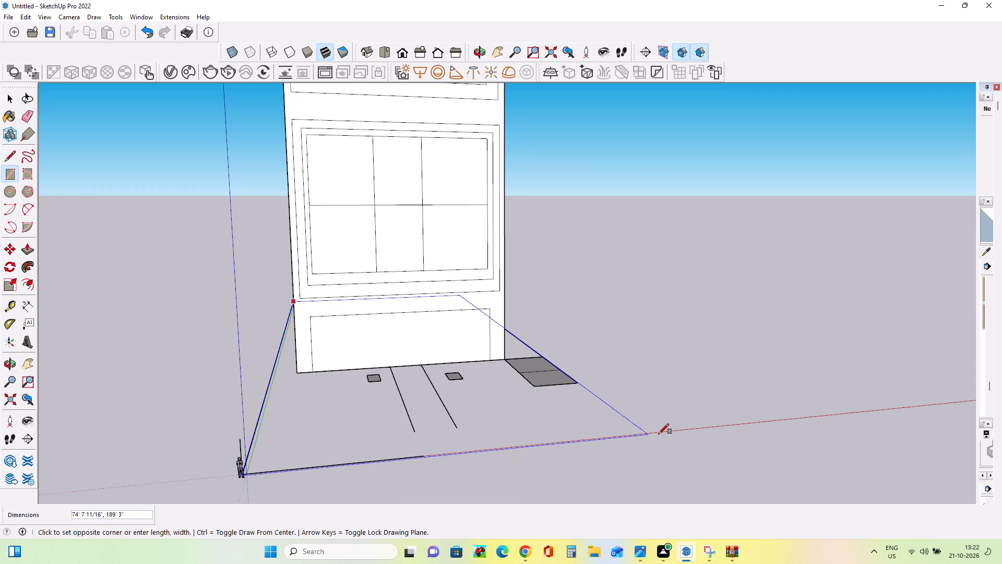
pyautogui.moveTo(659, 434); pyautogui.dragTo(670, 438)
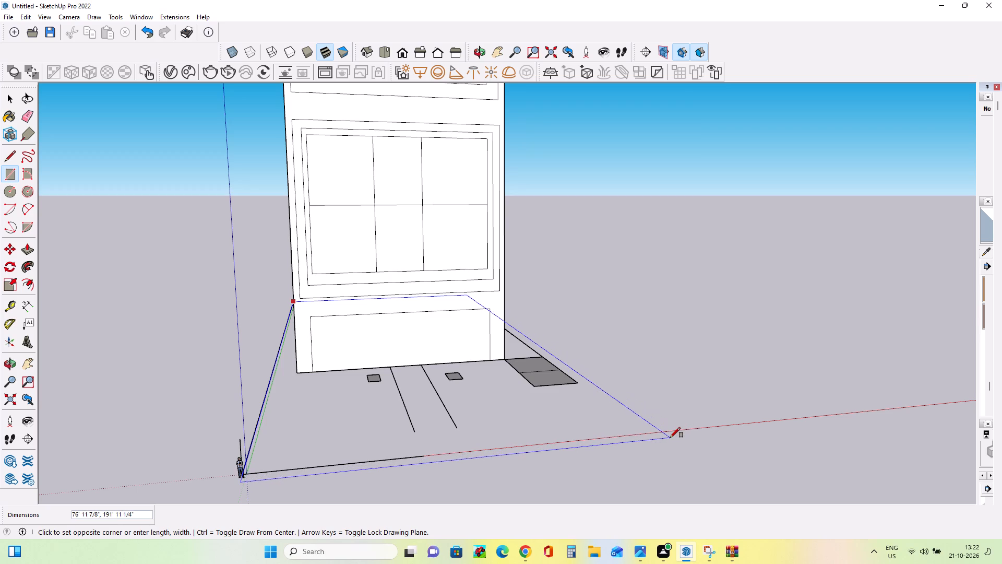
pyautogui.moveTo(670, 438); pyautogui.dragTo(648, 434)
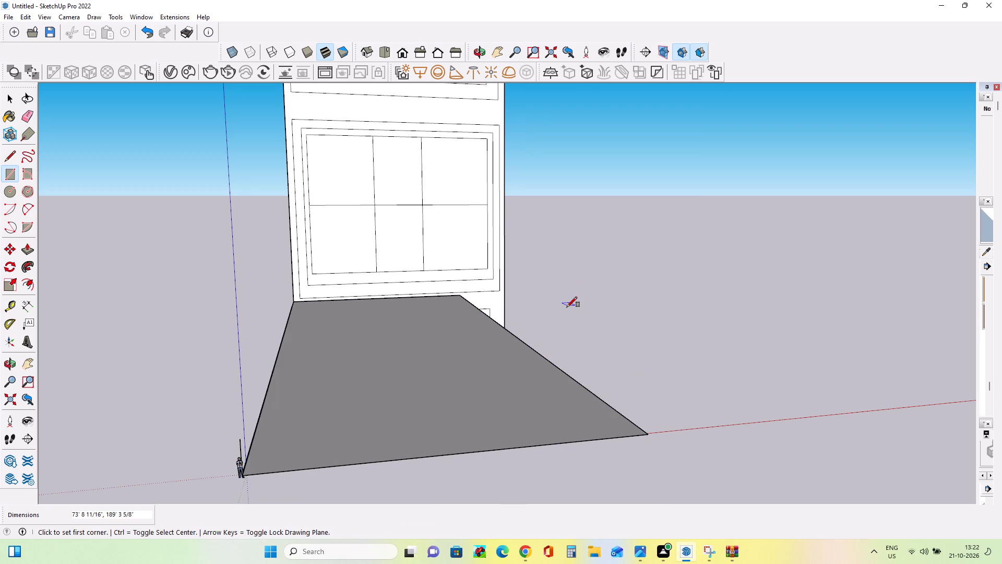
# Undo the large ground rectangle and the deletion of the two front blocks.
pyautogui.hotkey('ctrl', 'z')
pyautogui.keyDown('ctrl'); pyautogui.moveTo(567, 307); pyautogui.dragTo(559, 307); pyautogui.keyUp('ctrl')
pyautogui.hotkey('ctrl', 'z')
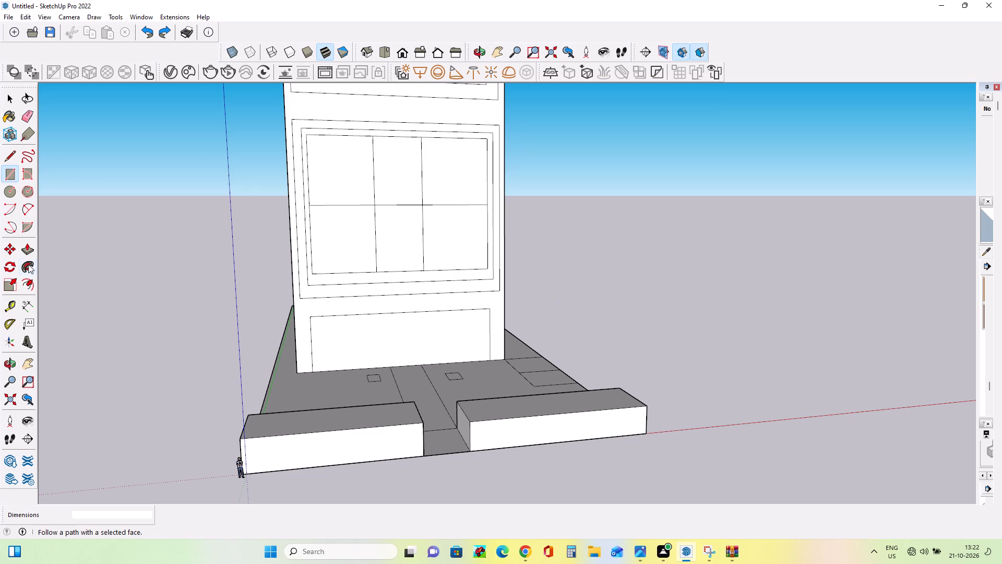
# Push the top faces of both front blocks down to ground level, by about 10' 7" and 9' 6".
pyautogui.click(27, 245)
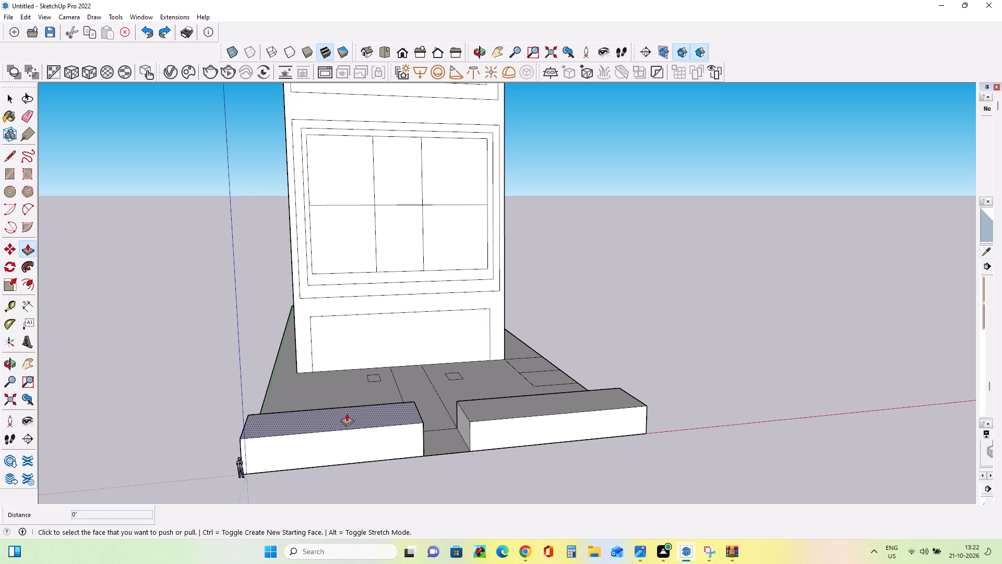
pyautogui.moveTo(347, 413); pyautogui.dragTo(361, 443)
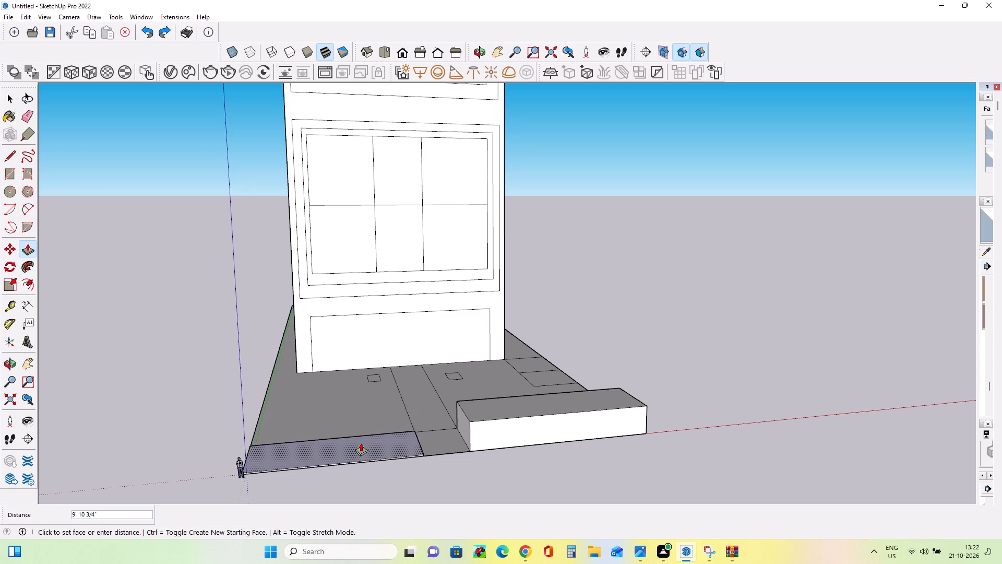
pyautogui.moveTo(361, 443); pyautogui.dragTo(361, 444)
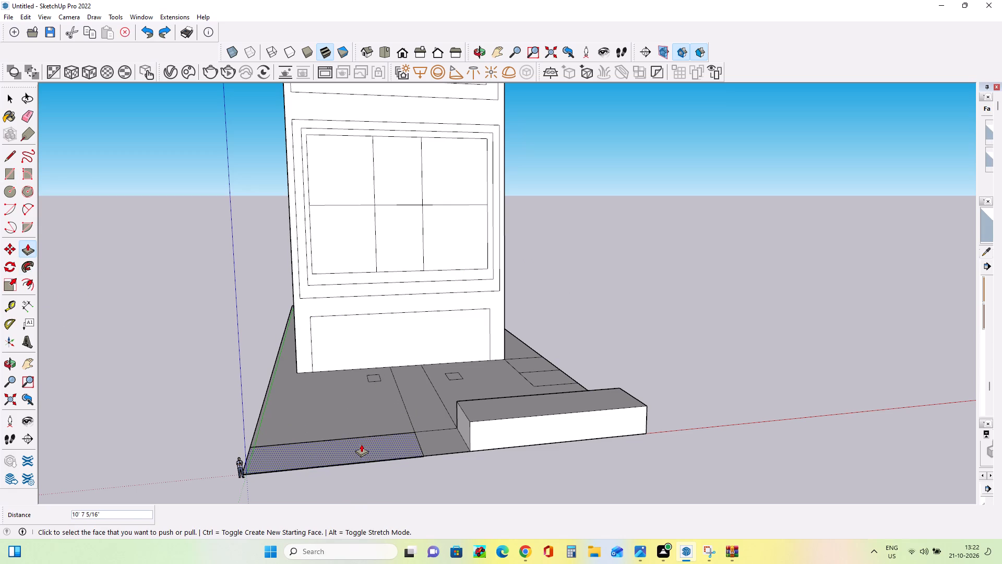
pyautogui.moveTo(540, 401); pyautogui.dragTo(537, 428)
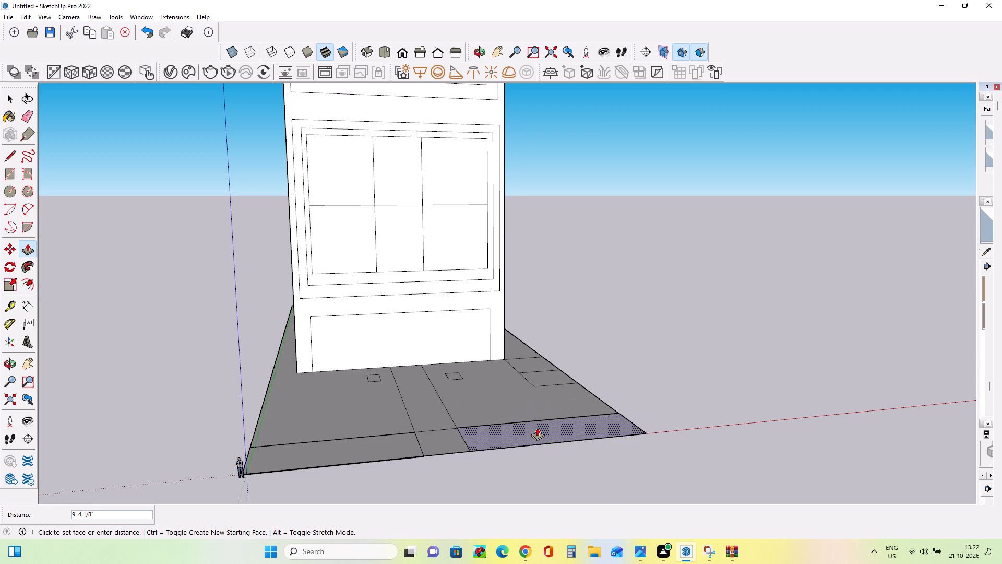
pyautogui.moveTo(537, 428); pyautogui.dragTo(538, 426)
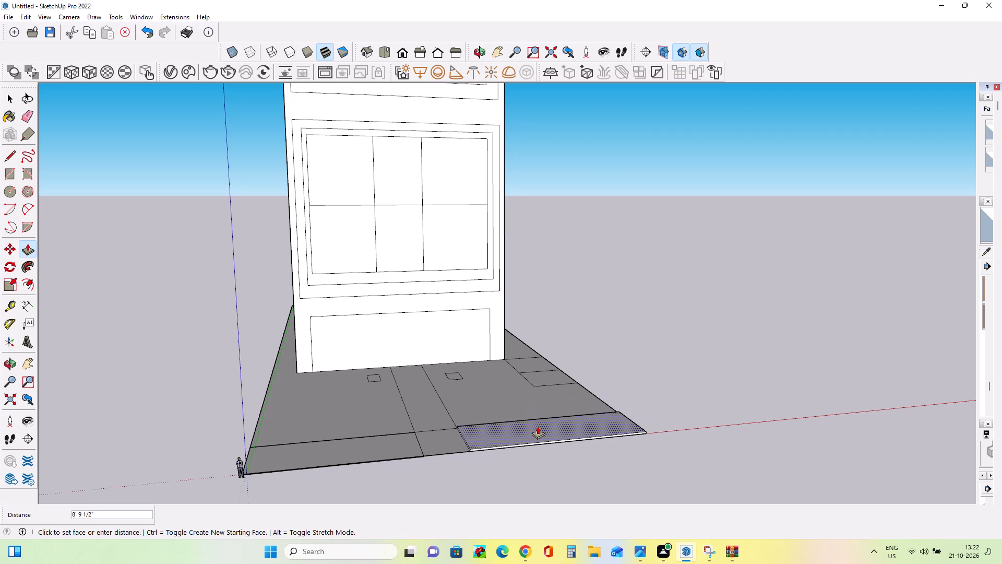
pyautogui.moveTo(538, 426); pyautogui.dragTo(536, 430)
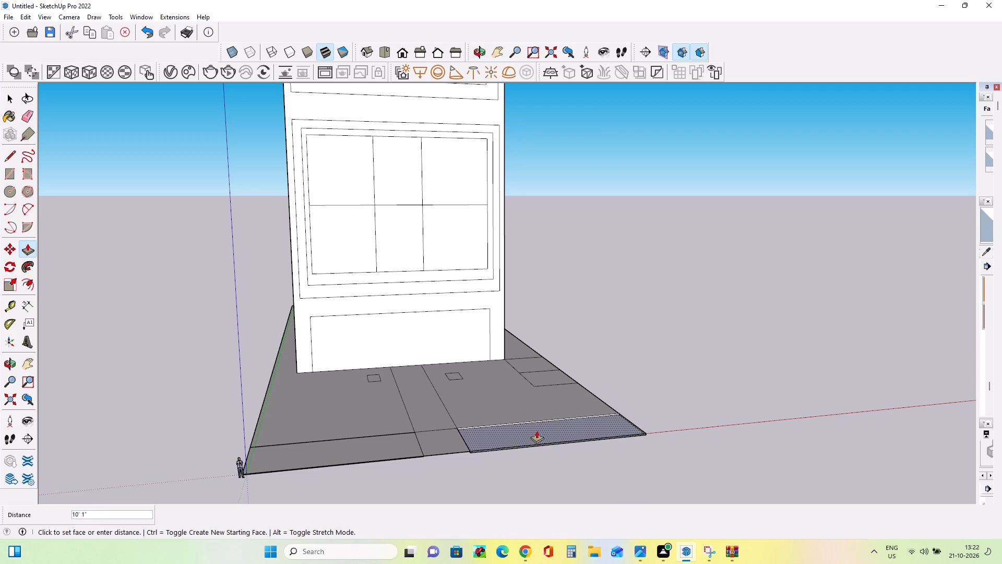
pyautogui.moveTo(536, 430); pyautogui.dragTo(535, 428)
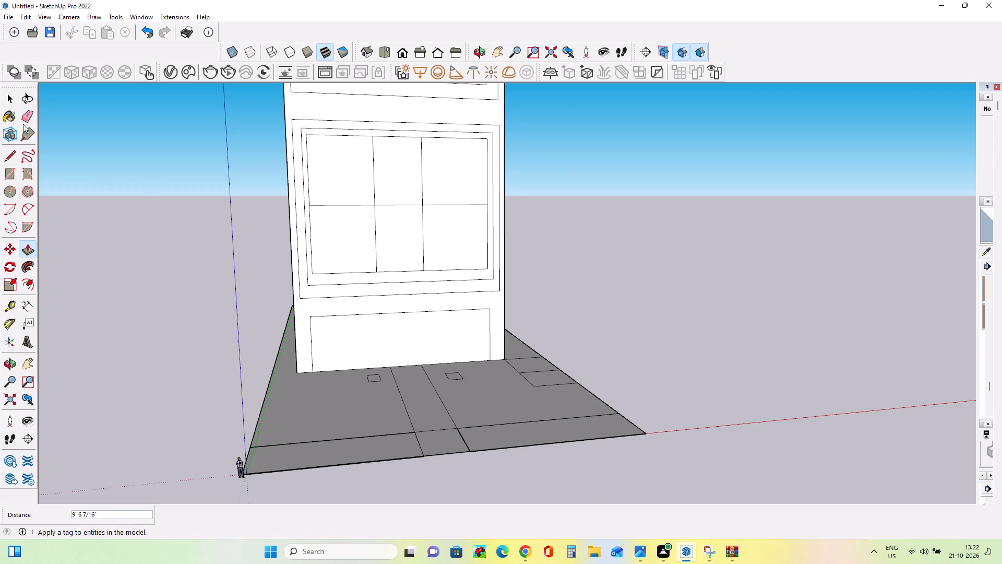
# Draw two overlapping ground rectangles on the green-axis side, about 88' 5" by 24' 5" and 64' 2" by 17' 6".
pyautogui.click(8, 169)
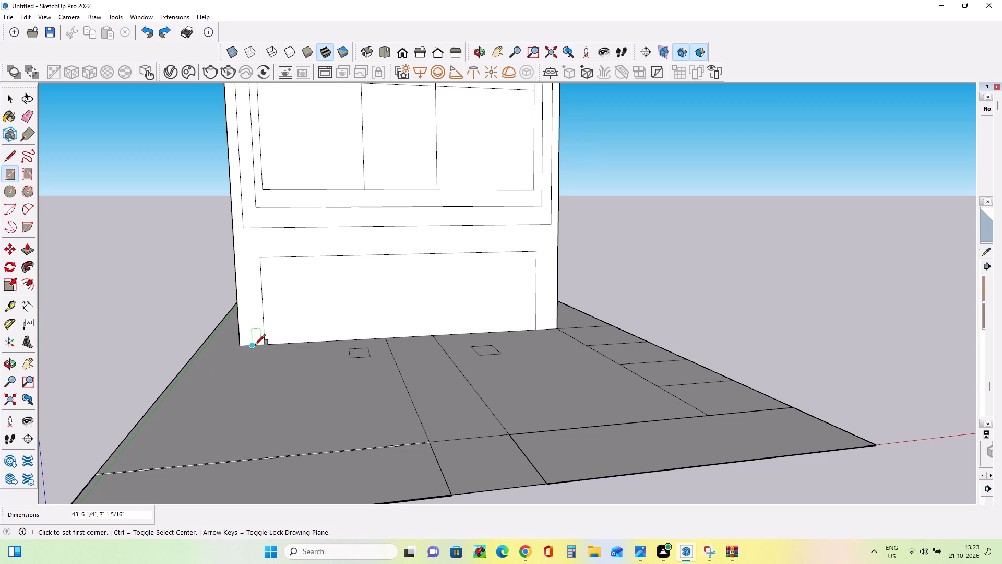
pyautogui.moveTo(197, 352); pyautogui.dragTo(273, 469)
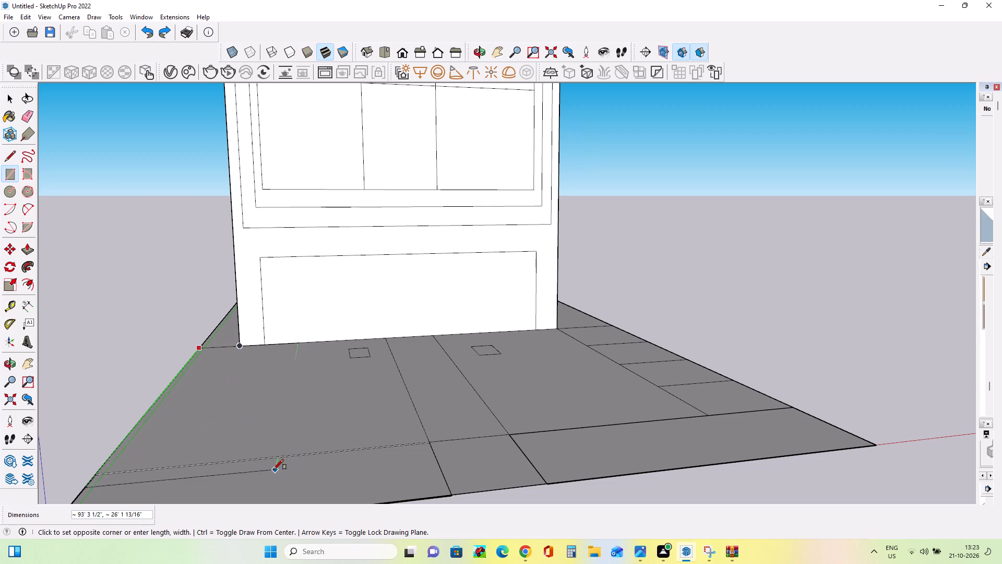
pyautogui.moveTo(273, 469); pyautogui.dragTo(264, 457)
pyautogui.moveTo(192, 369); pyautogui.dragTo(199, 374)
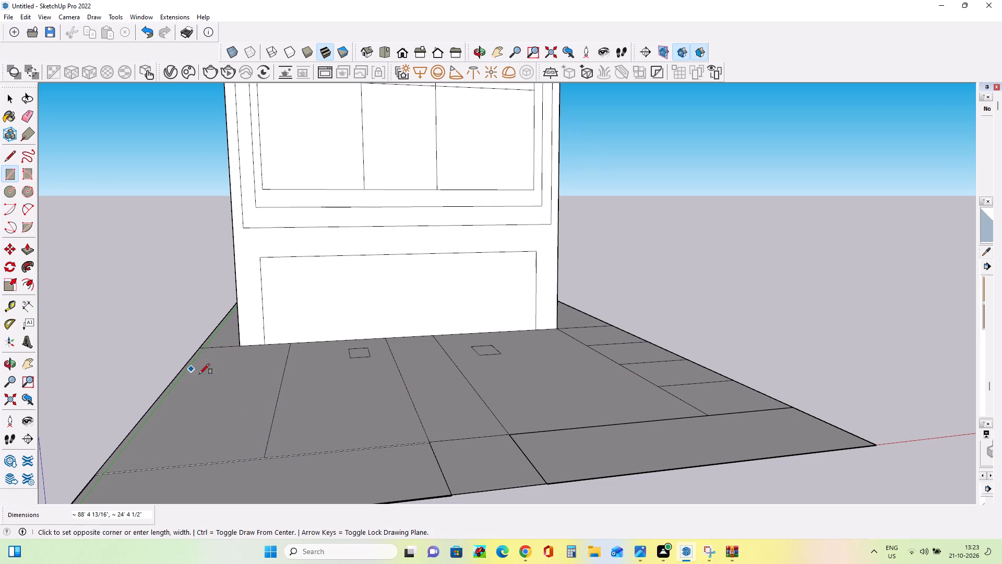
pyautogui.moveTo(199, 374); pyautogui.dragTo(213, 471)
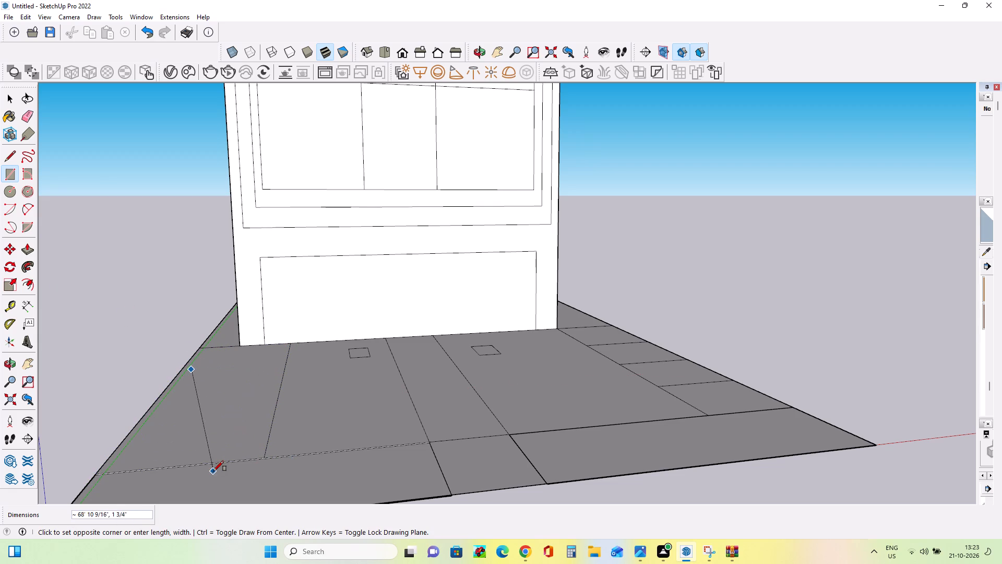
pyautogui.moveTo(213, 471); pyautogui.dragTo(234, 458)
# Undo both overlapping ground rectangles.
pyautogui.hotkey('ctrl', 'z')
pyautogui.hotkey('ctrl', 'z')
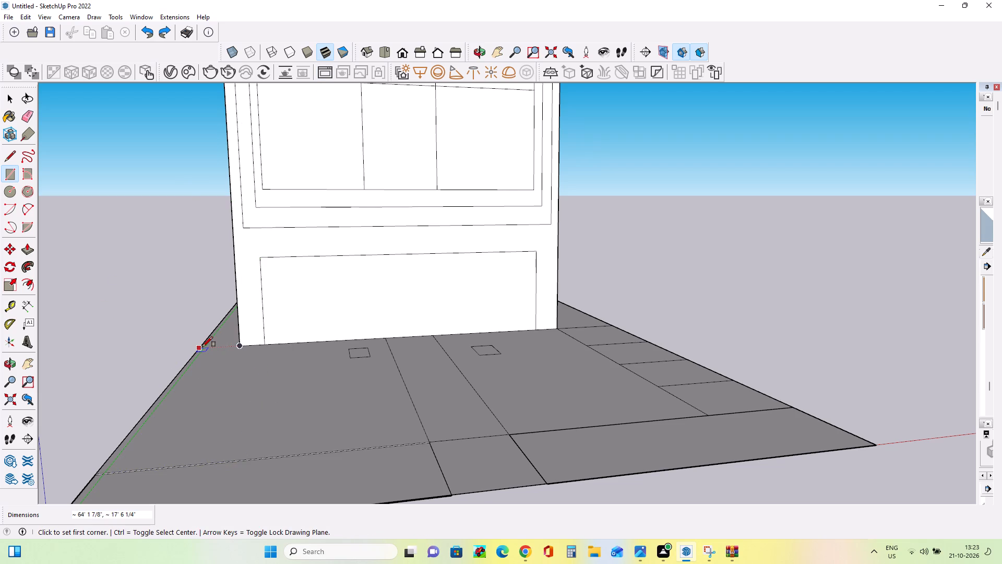
# Draw a ground rectangle about 88' 5" by 23' 11" along the green-axis edge, from the facade line to the front strip.
pyautogui.moveTo(202, 347); pyautogui.dragTo(260, 457)
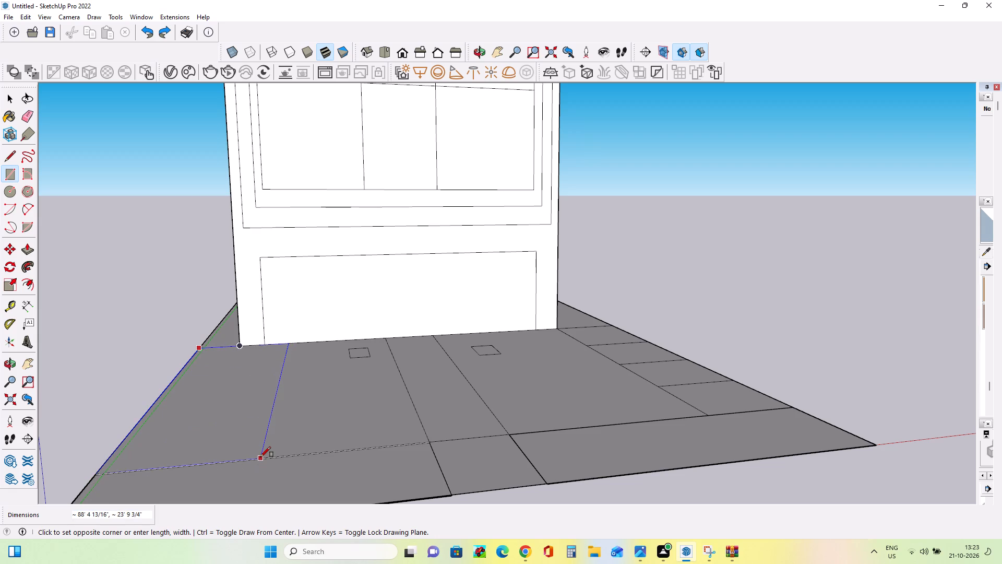
pyautogui.moveTo(260, 457); pyautogui.dragTo(261, 456)
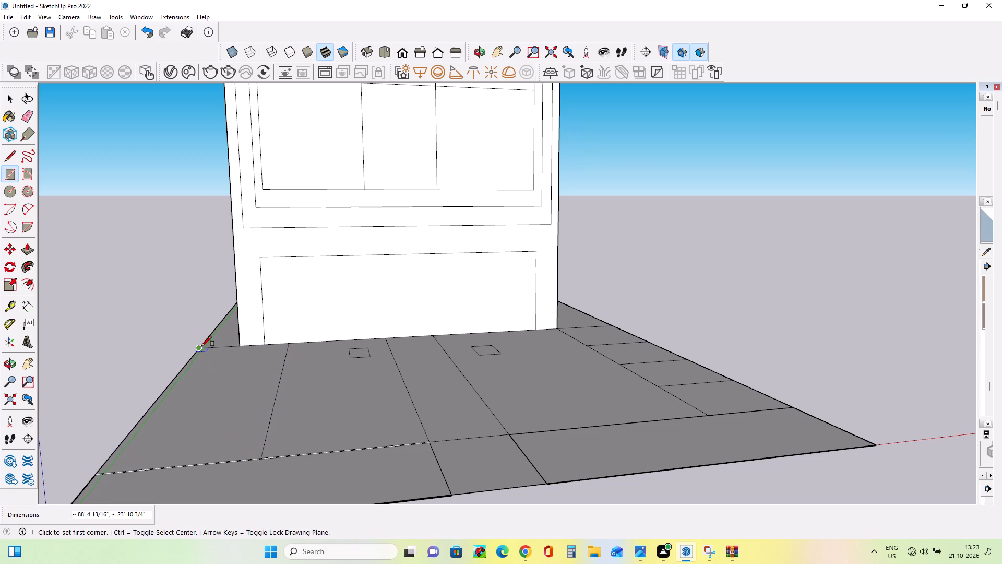
# Draw a ground rectangle about 35' 1" by 23' 11" at the facade end of the green-axis side strip, spanning its full width.
pyautogui.moveTo(201, 348); pyautogui.dragTo(249, 380)
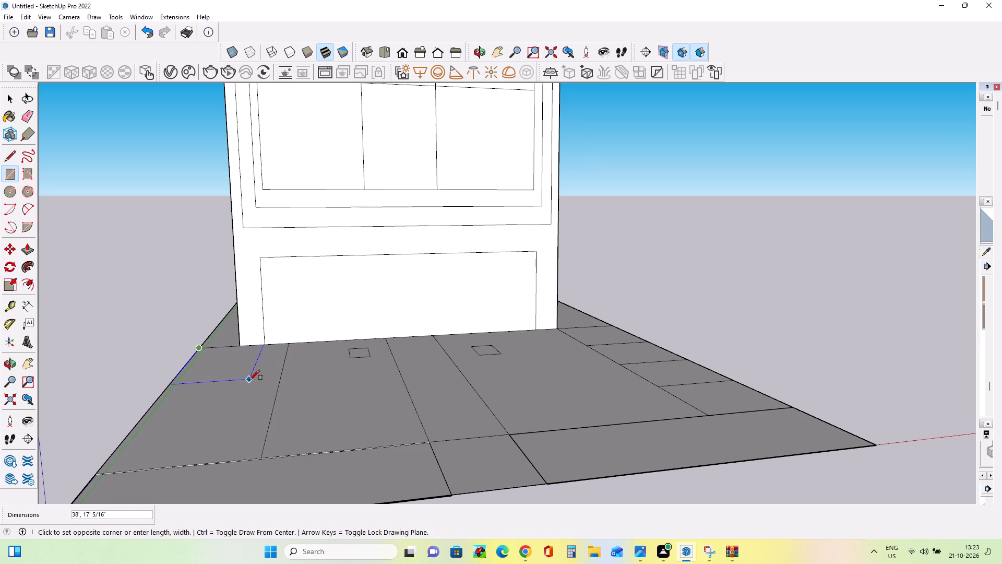
pyautogui.moveTo(249, 380); pyautogui.dragTo(282, 374)
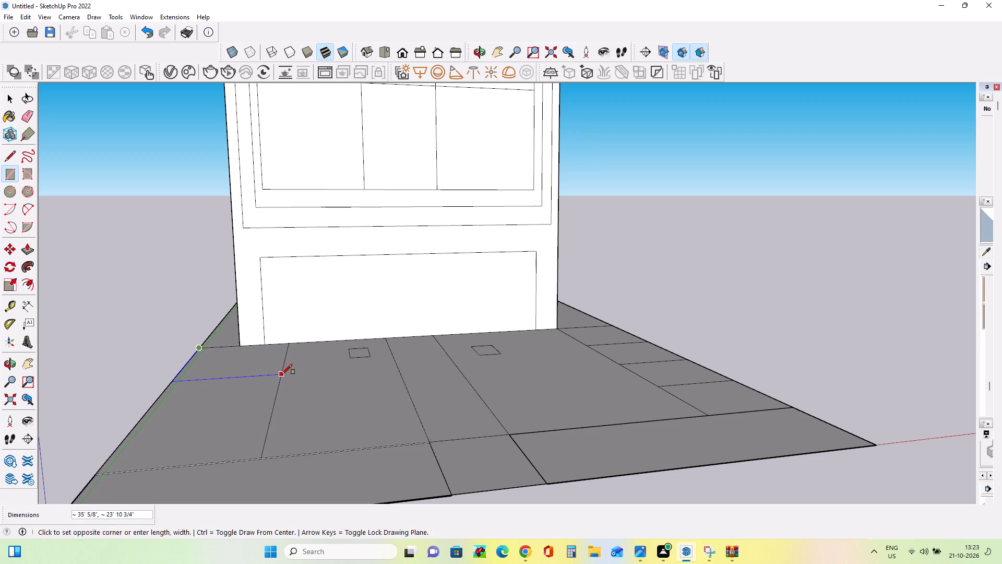
pyautogui.moveTo(282, 374); pyautogui.dragTo(281, 374)
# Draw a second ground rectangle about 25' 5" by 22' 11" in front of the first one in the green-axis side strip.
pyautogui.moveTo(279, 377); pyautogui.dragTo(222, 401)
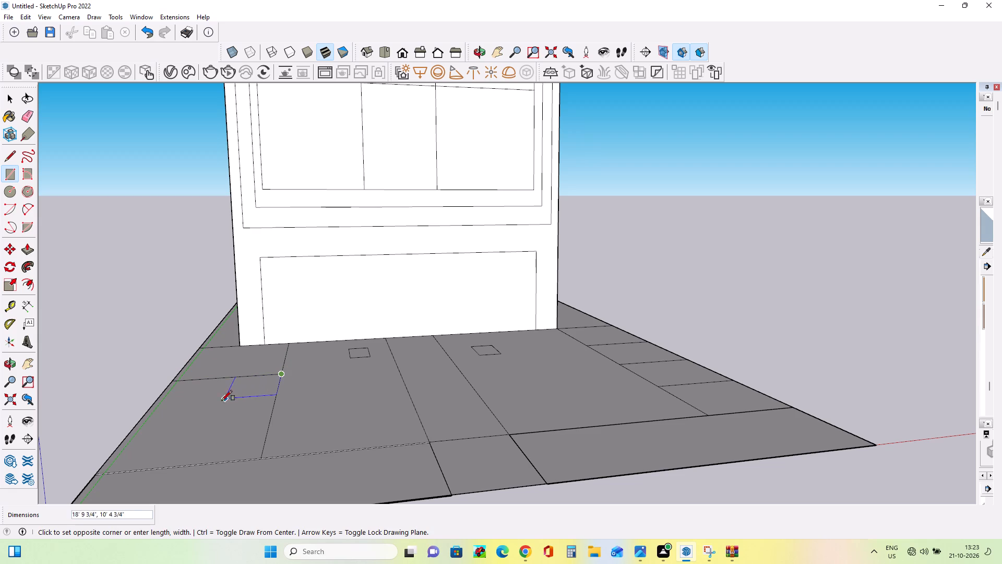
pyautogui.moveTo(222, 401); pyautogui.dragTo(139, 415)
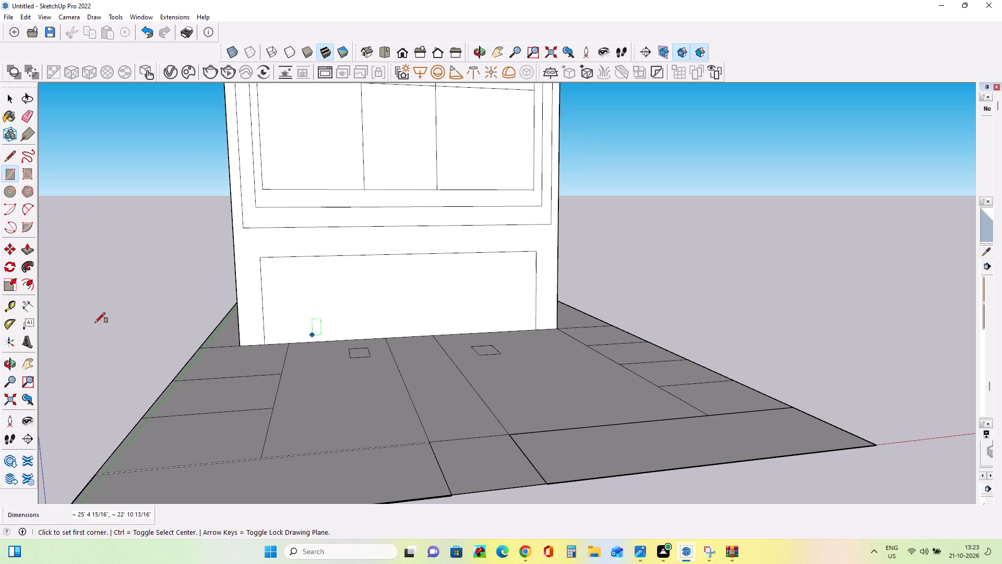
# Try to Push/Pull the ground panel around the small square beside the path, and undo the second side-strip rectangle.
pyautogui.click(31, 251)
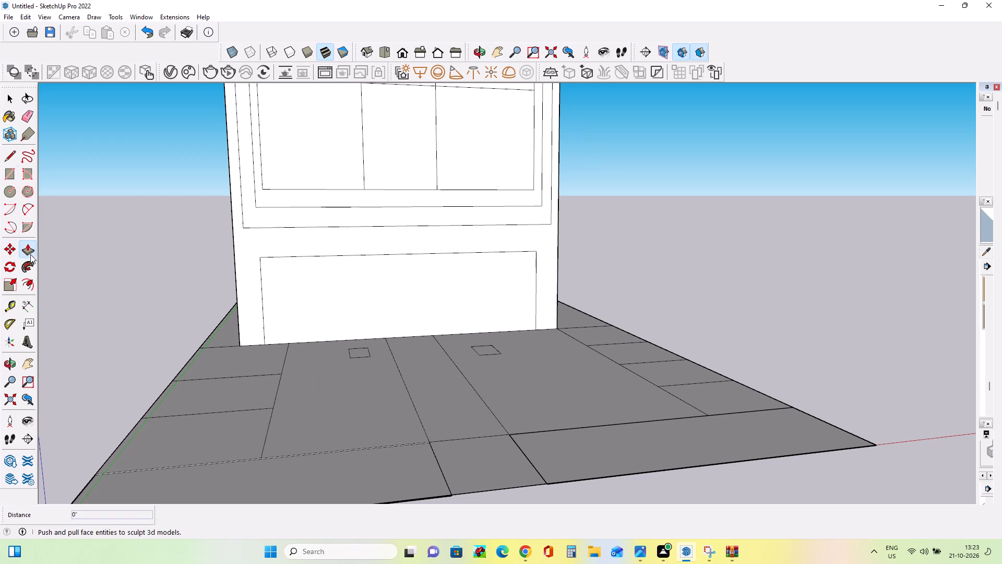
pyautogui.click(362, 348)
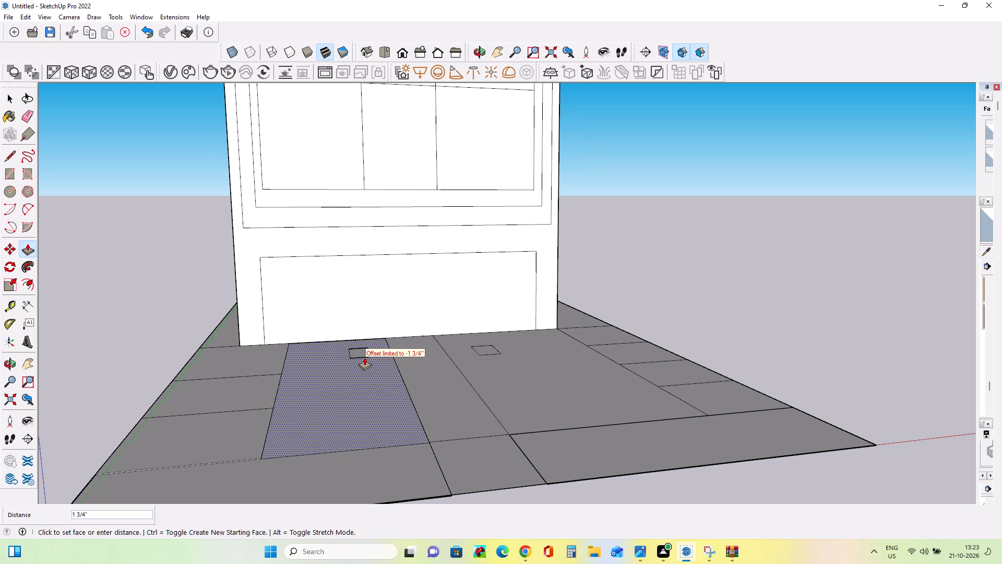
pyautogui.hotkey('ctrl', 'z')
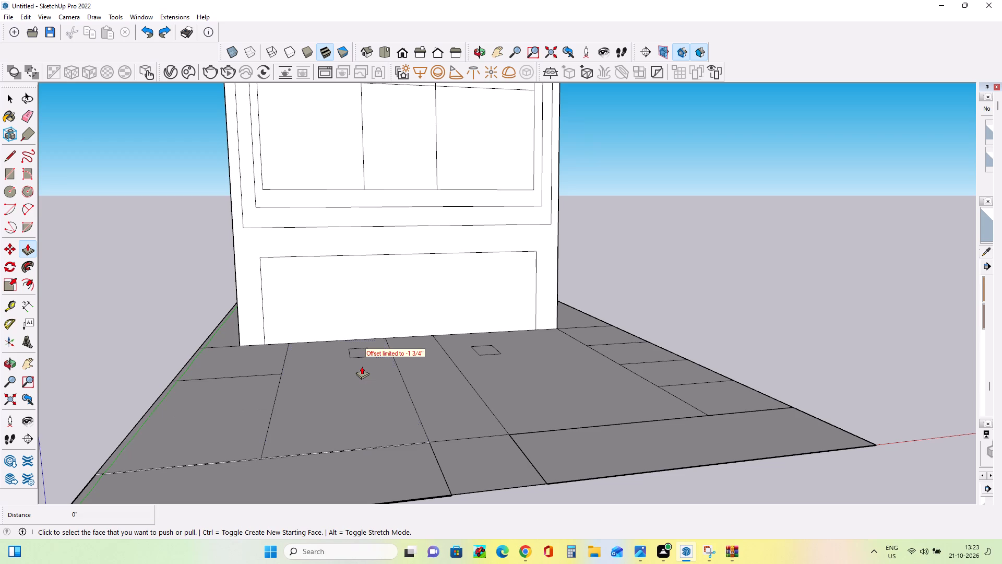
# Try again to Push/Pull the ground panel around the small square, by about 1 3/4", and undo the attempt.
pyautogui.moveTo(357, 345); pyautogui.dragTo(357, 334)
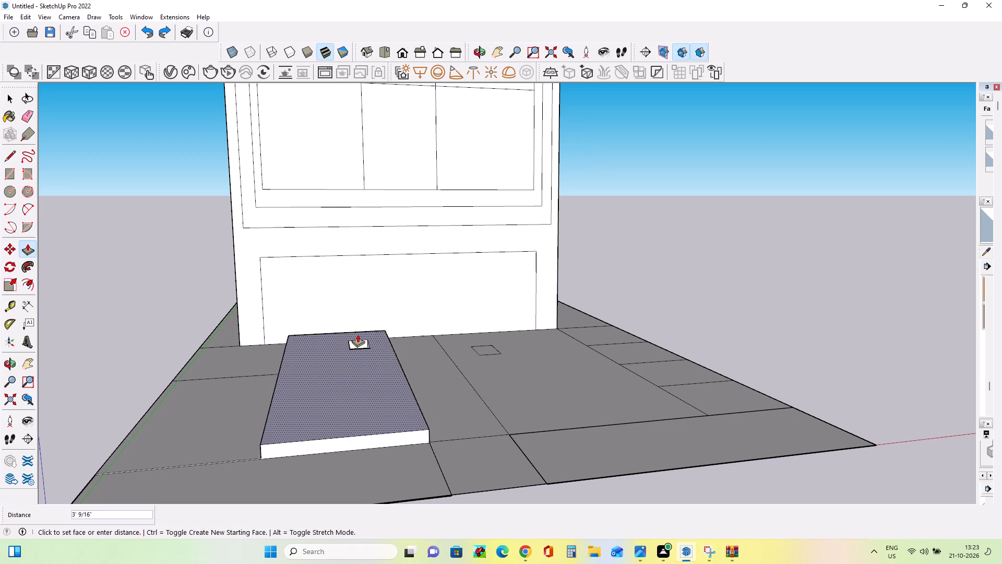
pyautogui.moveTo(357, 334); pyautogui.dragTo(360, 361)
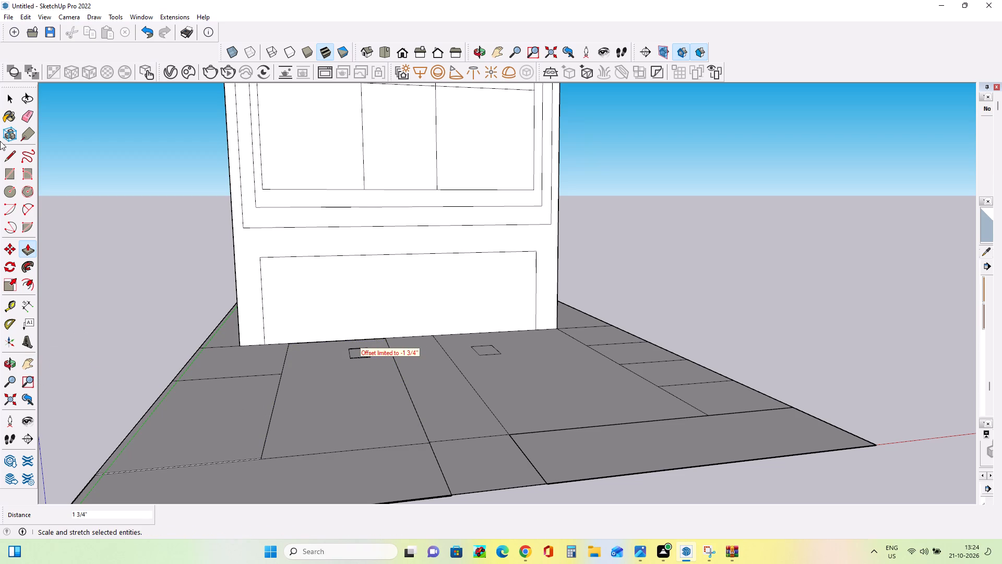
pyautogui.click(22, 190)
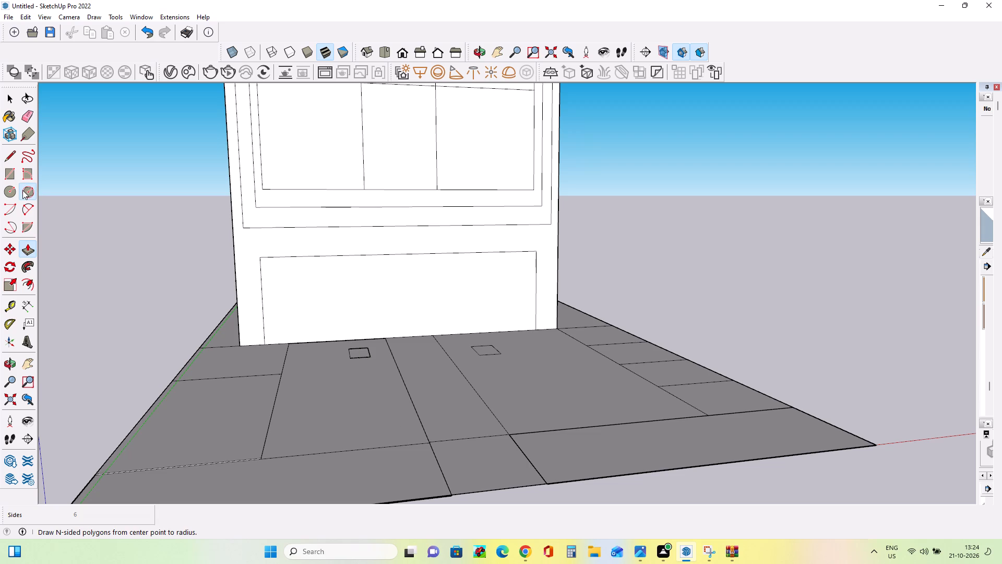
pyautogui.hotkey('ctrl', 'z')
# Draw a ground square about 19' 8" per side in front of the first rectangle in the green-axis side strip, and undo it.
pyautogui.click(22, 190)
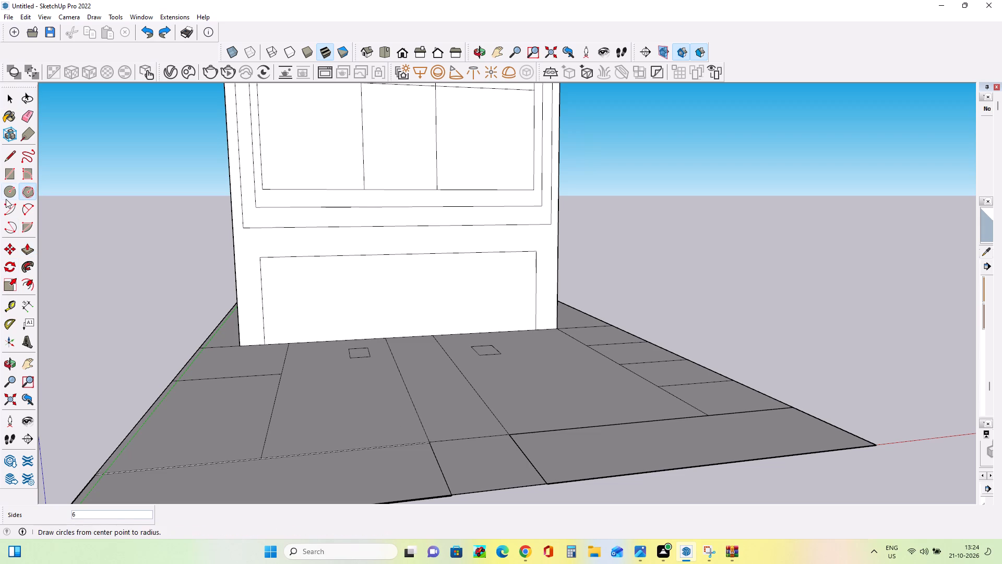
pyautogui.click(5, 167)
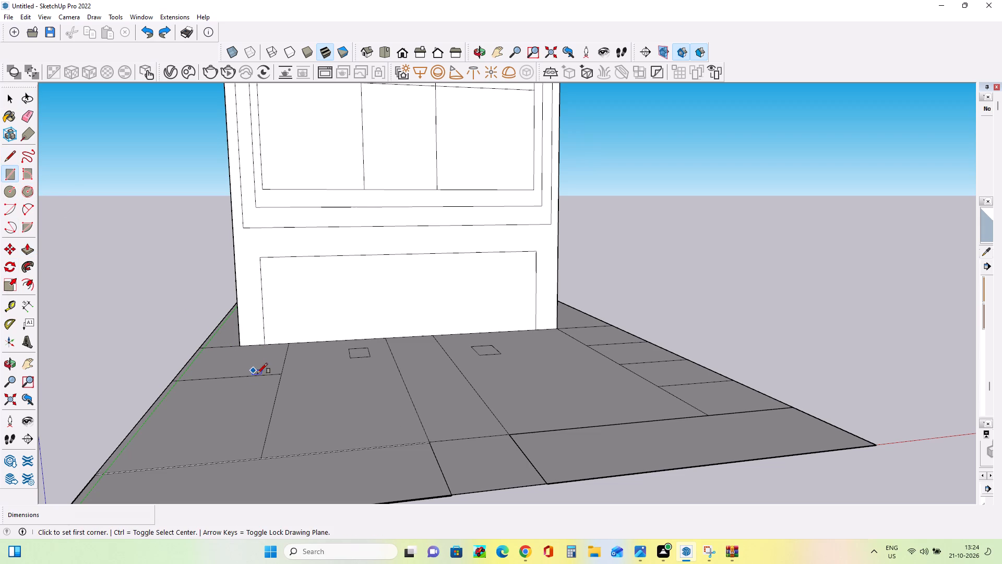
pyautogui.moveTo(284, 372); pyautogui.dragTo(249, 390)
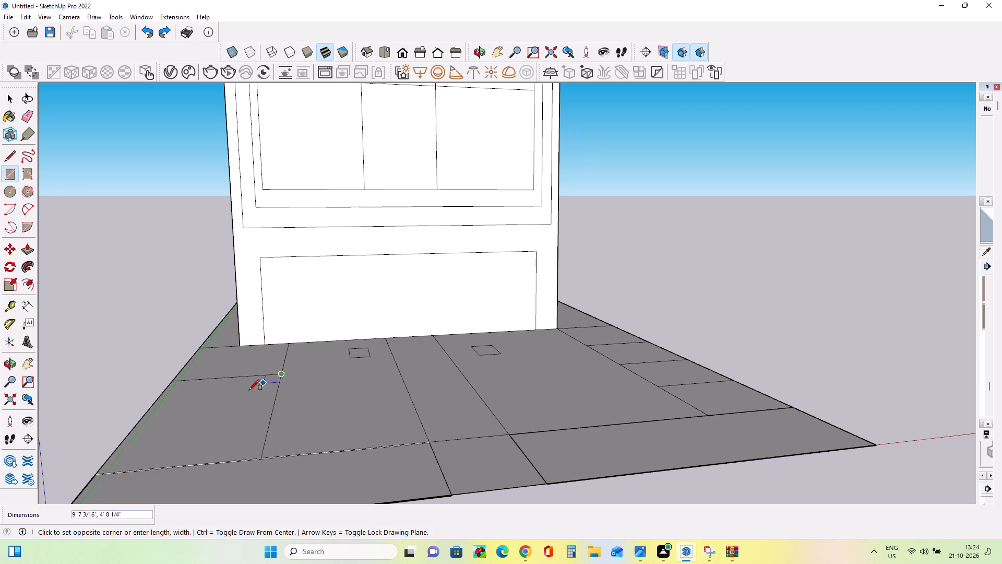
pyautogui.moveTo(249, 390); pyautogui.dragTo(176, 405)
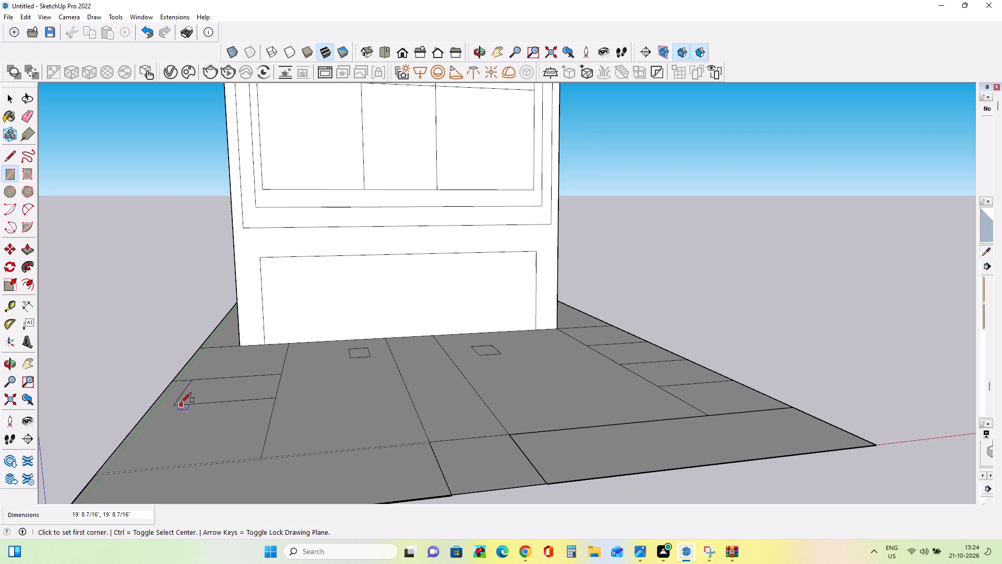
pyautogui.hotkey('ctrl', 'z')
# Draw a ground rectangle about 32' 2" by 23' 11" in front of the first rectangle in the green-axis side strip.
pyautogui.moveTo(280, 377); pyautogui.dragTo(182, 414)
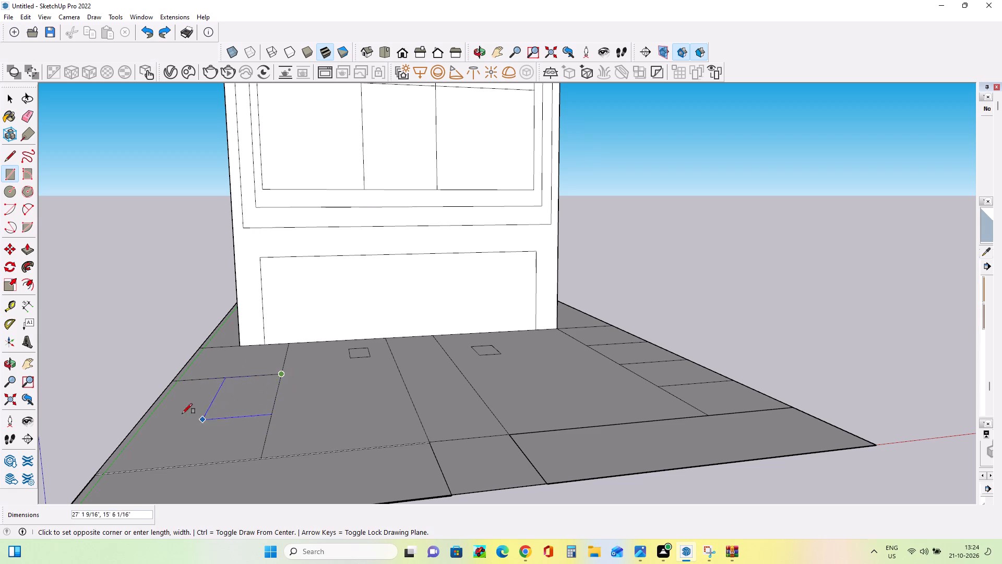
pyautogui.moveTo(182, 414); pyautogui.dragTo(135, 427)
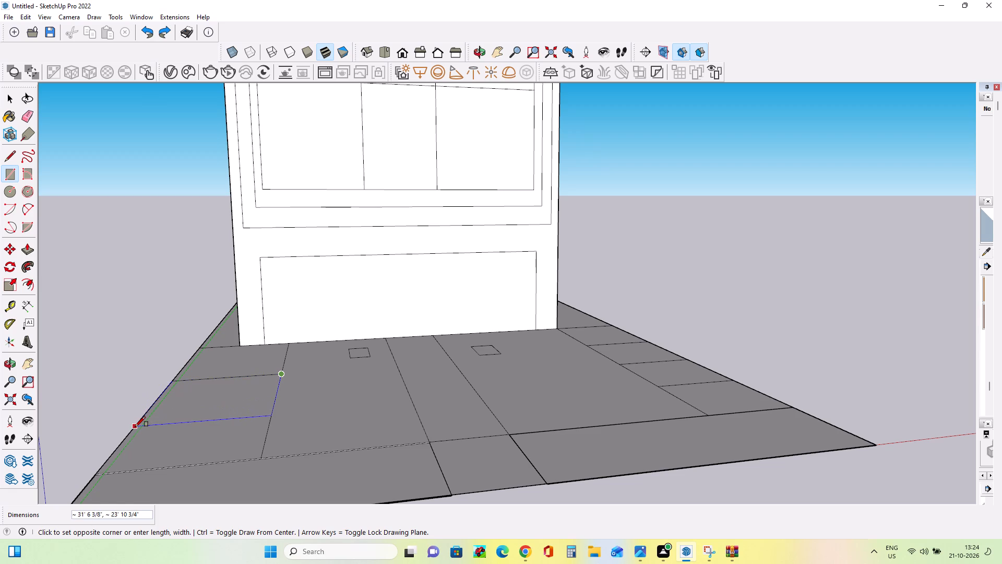
pyautogui.moveTo(135, 427); pyautogui.dragTo(134, 428)
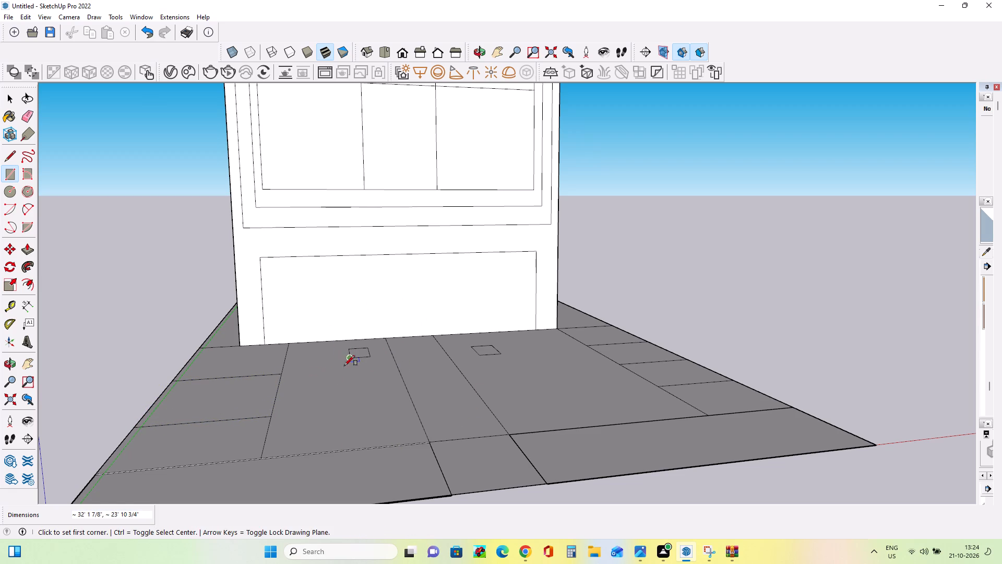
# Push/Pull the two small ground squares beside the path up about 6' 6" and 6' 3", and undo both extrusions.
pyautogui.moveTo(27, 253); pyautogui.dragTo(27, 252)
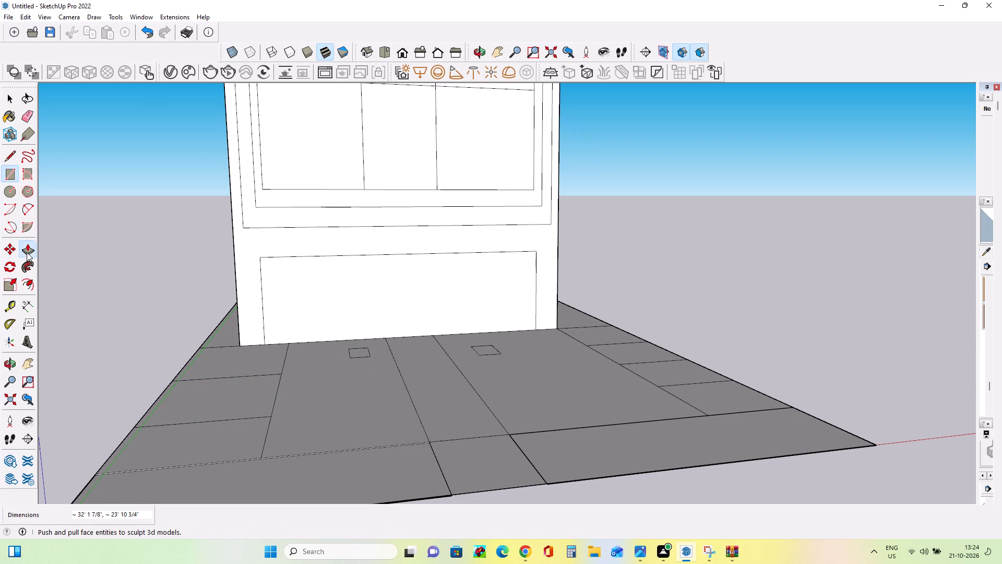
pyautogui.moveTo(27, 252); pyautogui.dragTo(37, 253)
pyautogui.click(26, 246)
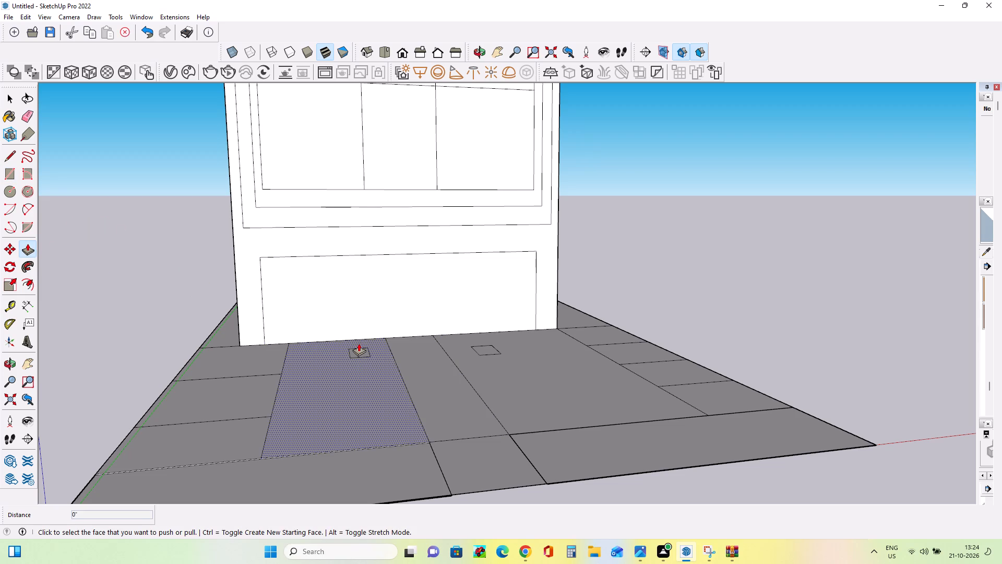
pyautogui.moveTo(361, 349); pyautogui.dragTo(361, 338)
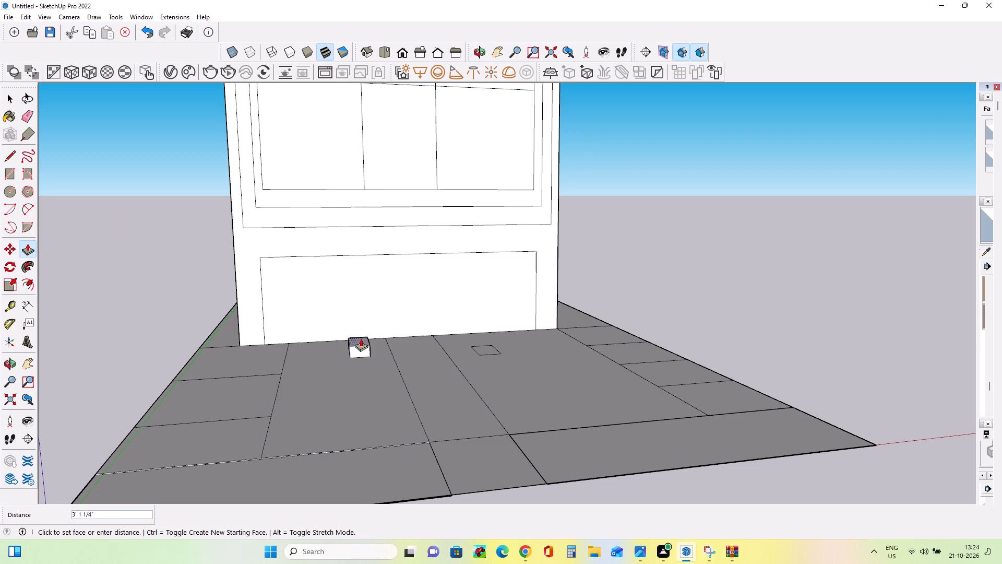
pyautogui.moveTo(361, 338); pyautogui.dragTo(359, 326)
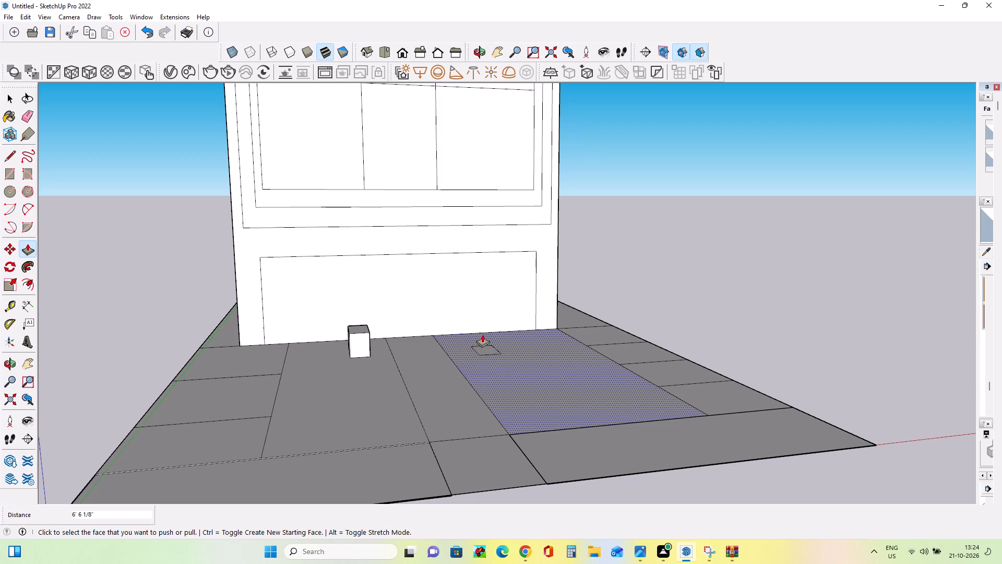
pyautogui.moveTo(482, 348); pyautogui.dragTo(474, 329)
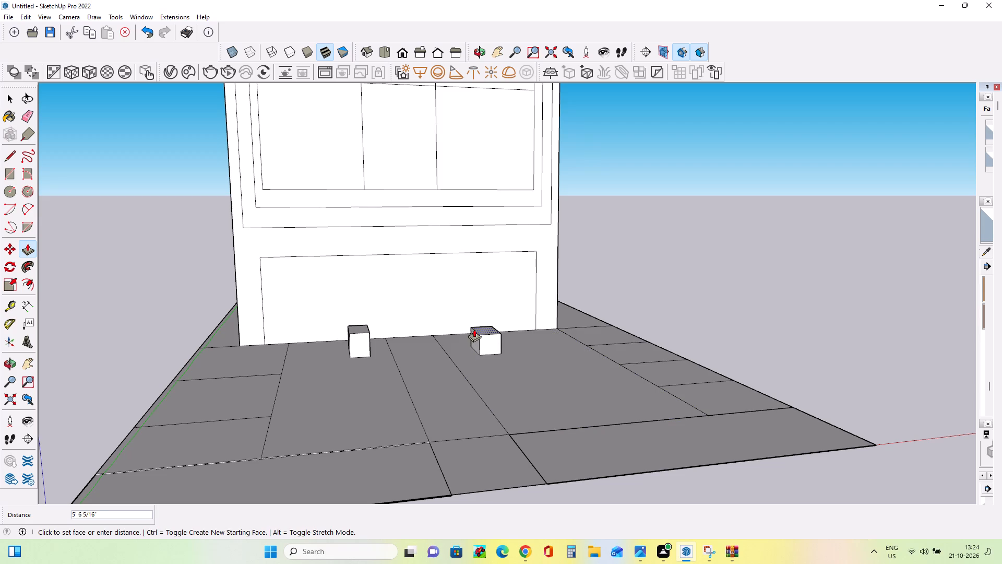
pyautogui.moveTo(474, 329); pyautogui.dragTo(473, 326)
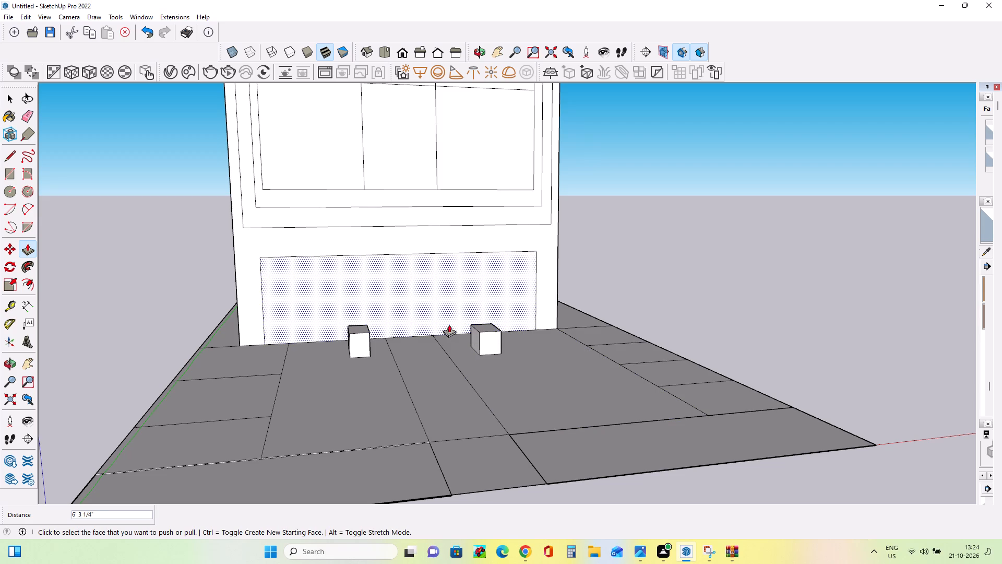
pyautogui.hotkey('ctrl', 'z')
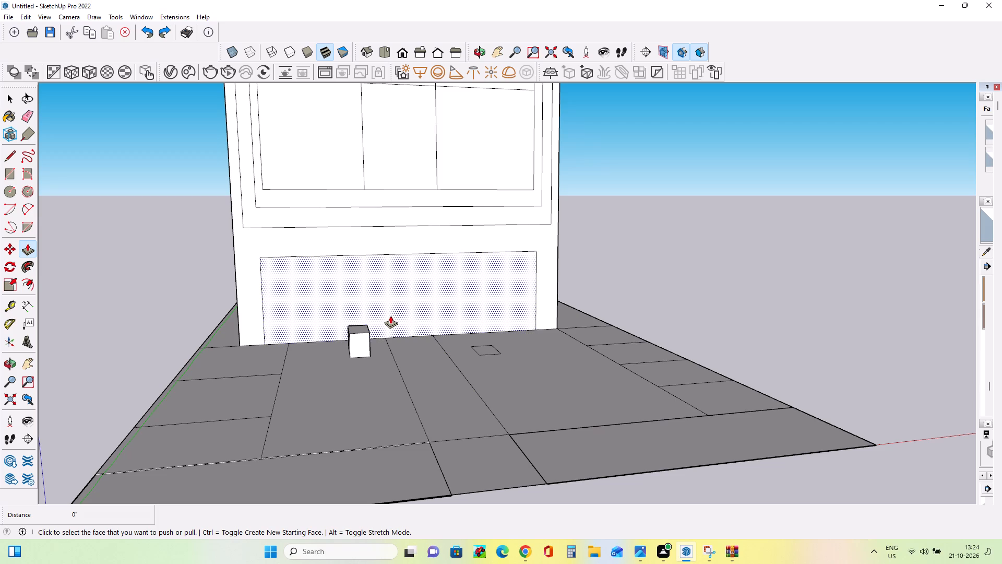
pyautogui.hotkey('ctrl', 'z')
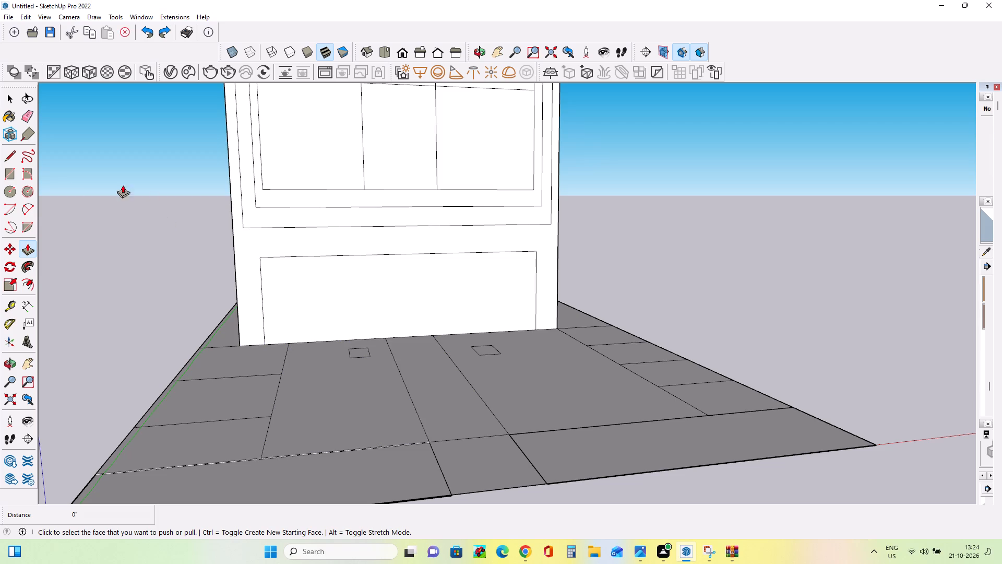
# Erase all edges of the small ground square on the green-axis side of the path.
pyautogui.click(23, 111)
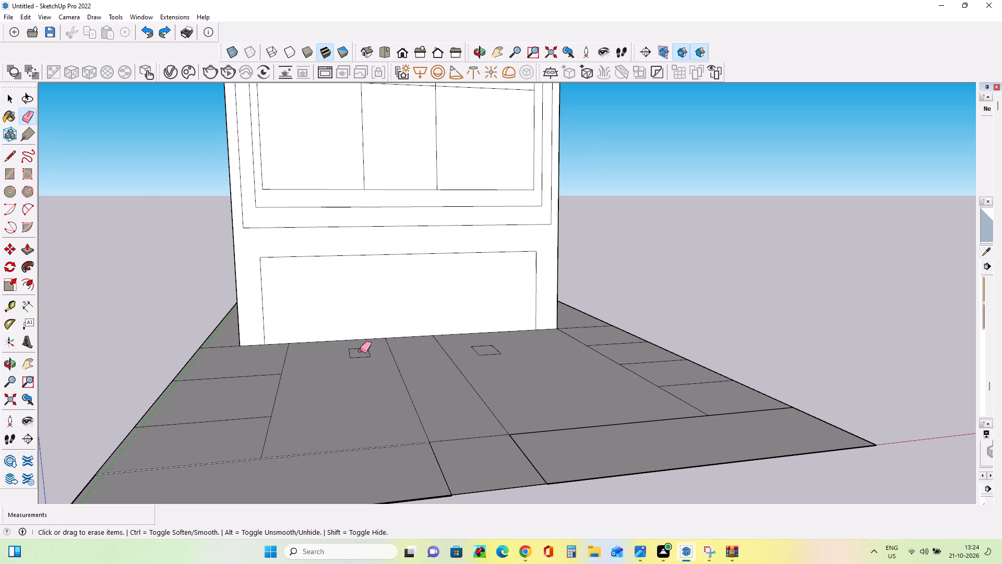
pyautogui.click(361, 355)
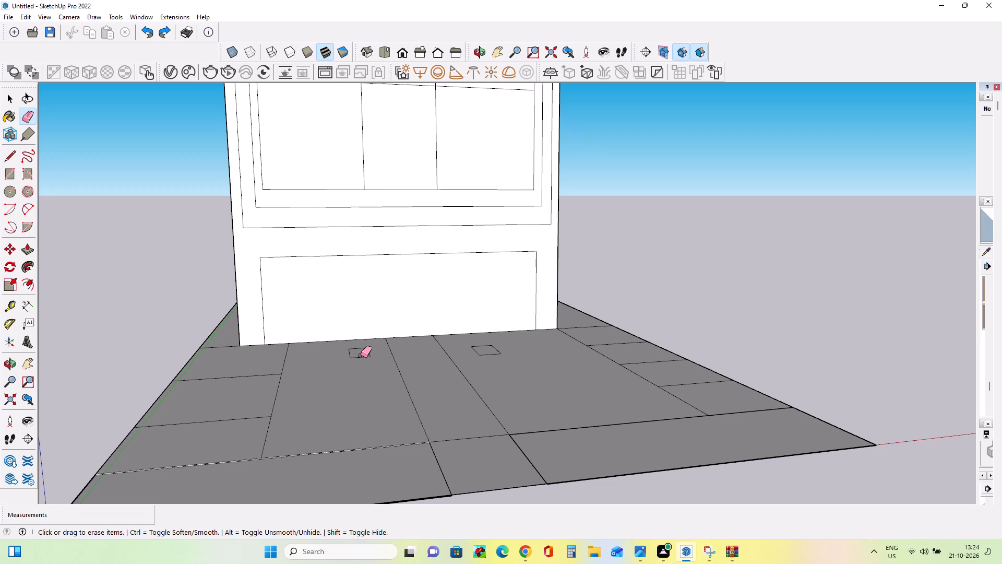
pyautogui.click(359, 356)
pyautogui.click(356, 356)
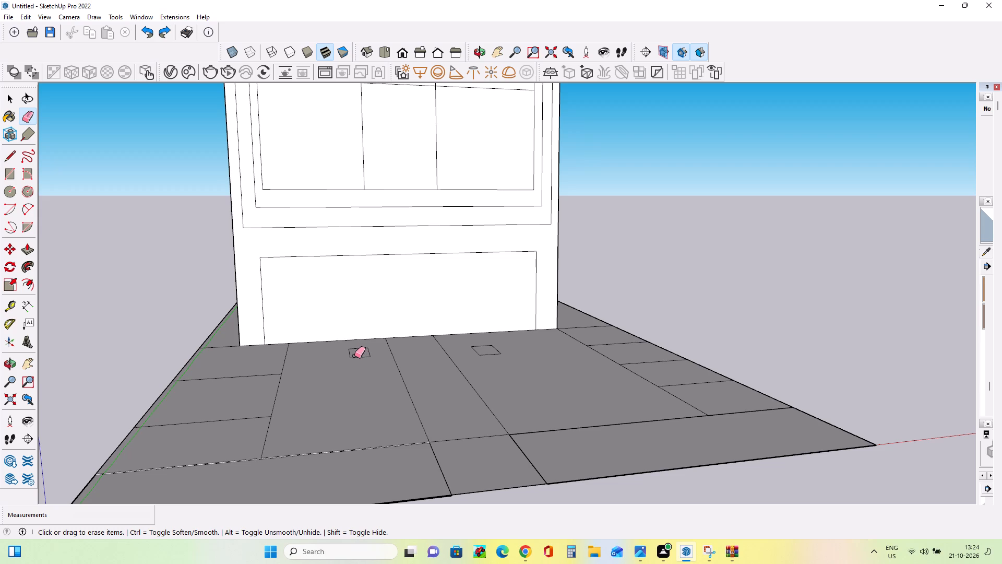
pyautogui.click(354, 356)
pyautogui.click(351, 356)
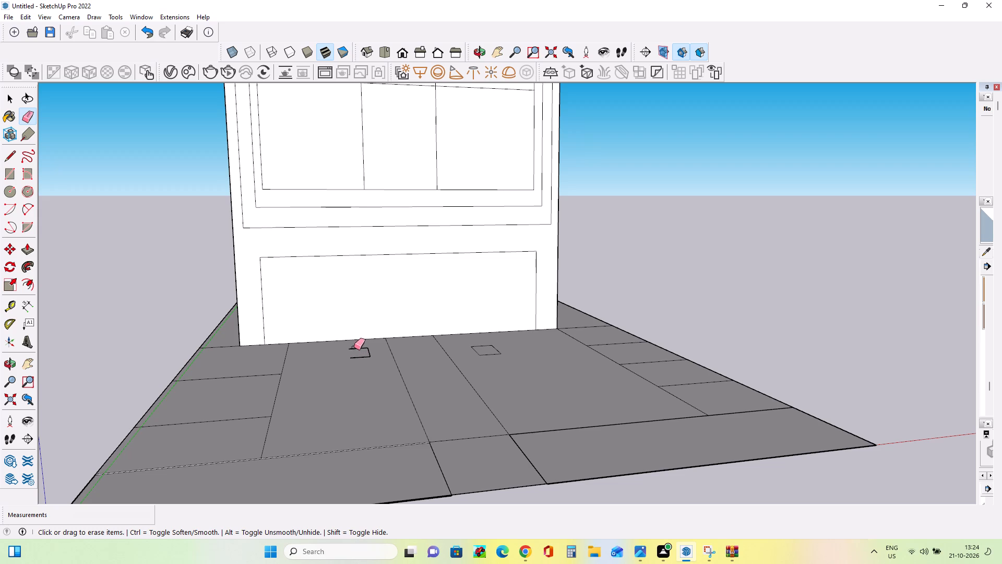
pyautogui.click(354, 347)
pyautogui.click(355, 348)
pyautogui.click(367, 352)
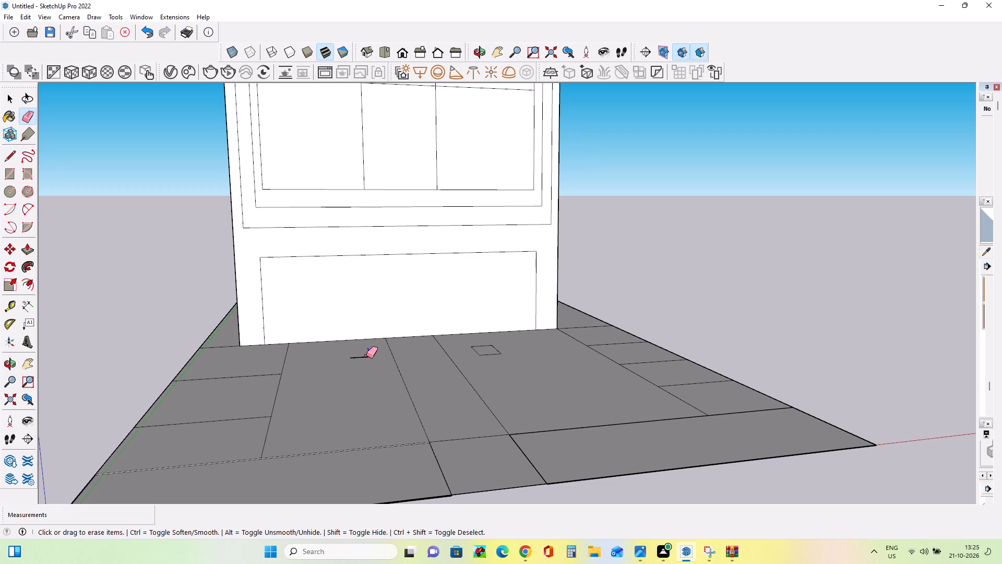
pyautogui.click(365, 356)
pyautogui.click(364, 357)
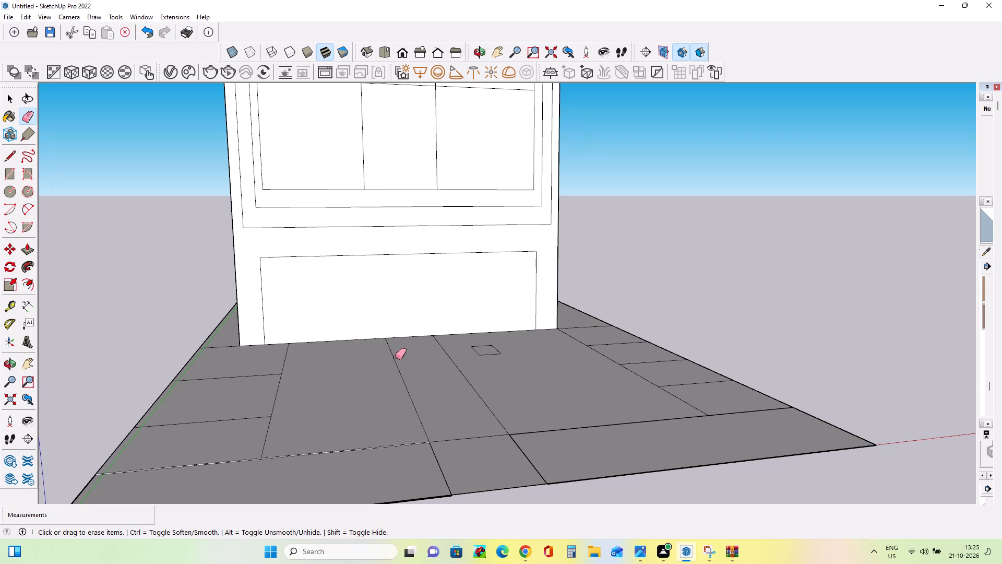
# Erase all edges of the remaining small ground square on the other side of the path.
pyautogui.click(493, 354)
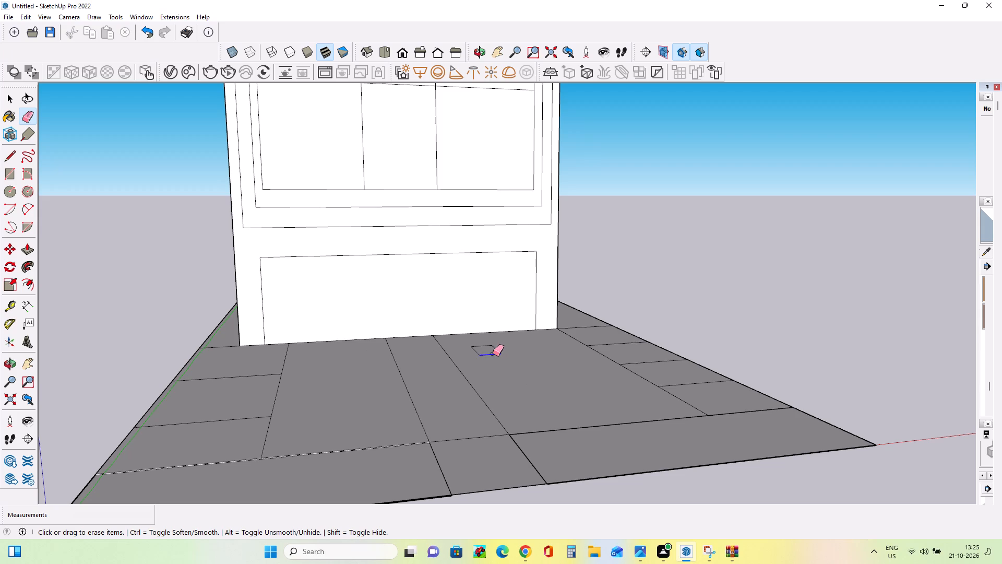
pyautogui.click(502, 351)
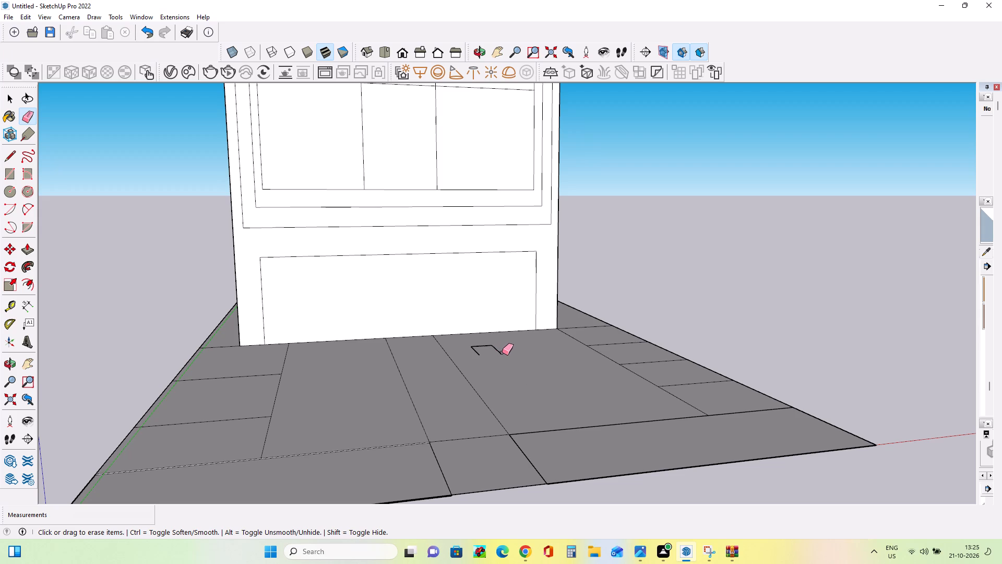
pyautogui.click(501, 354)
pyautogui.click(487, 346)
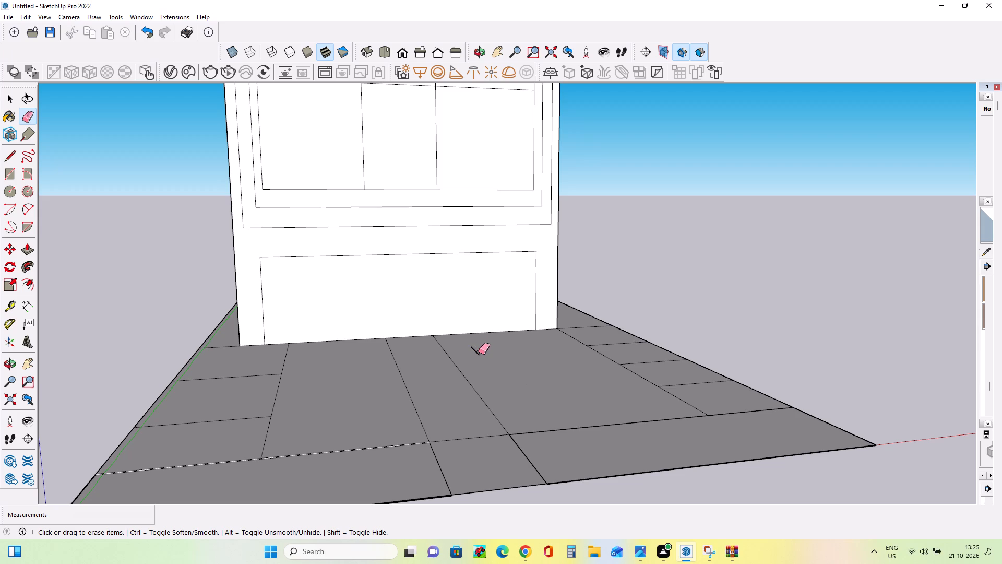
pyautogui.click(479, 352)
# Draw two nested rectangles down to the ground line inside the facade's bottom panel, about 74' 5" by 22' 2" and 67' 5" by 17' 11".
pyautogui.click(11, 169)
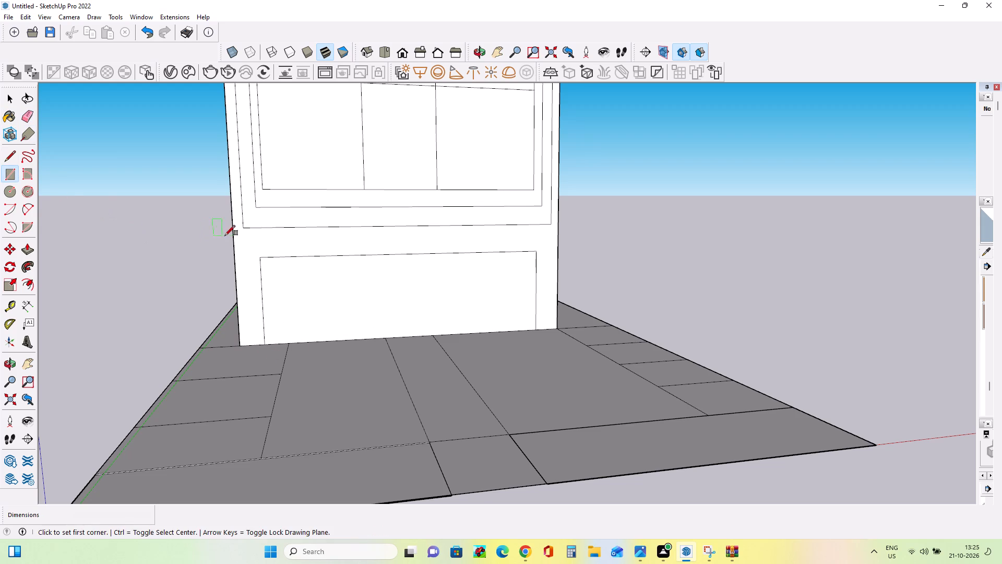
pyautogui.moveTo(272, 267); pyautogui.dragTo(484, 334)
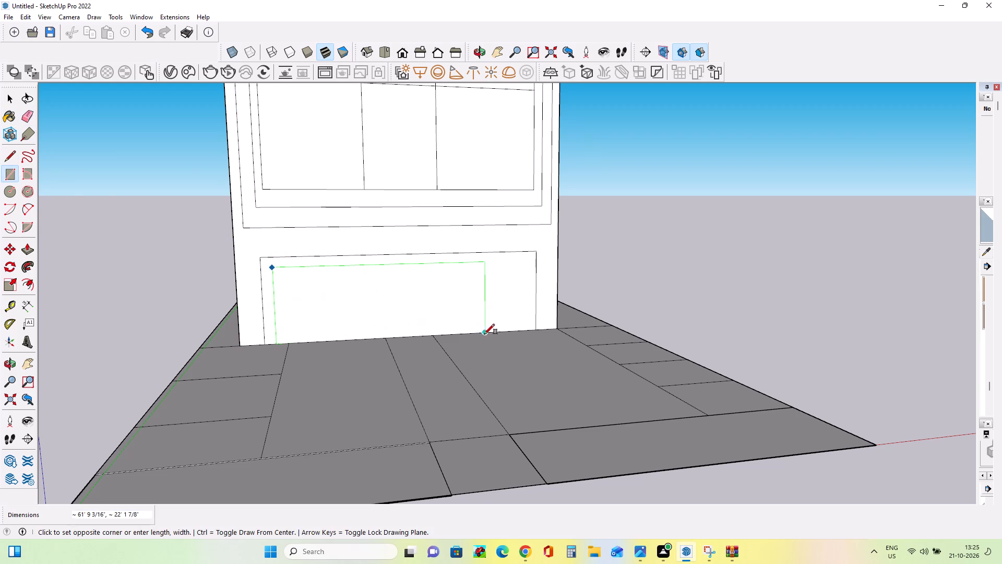
pyautogui.moveTo(484, 334); pyautogui.dragTo(524, 334)
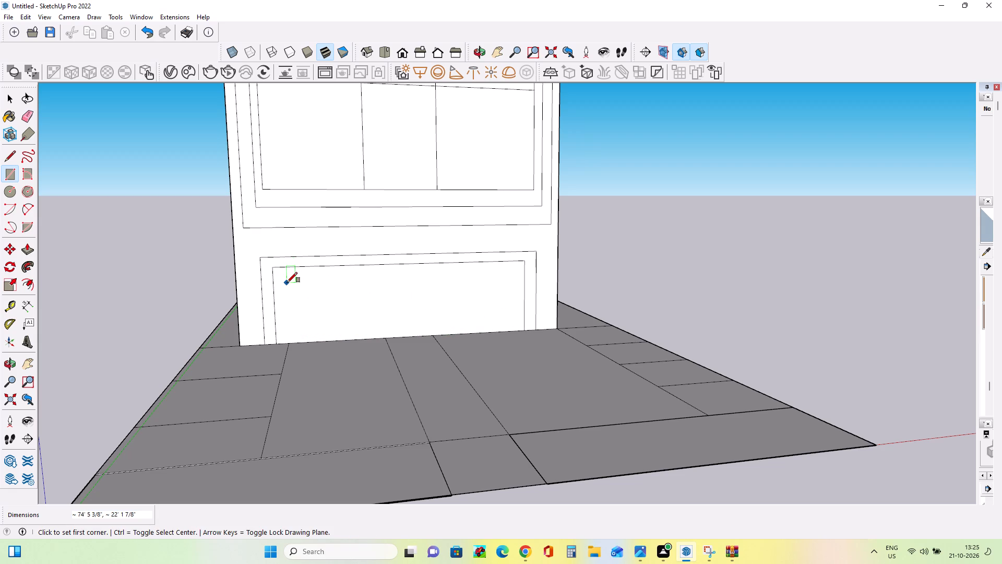
pyautogui.moveTo(285, 282); pyautogui.dragTo(400, 335)
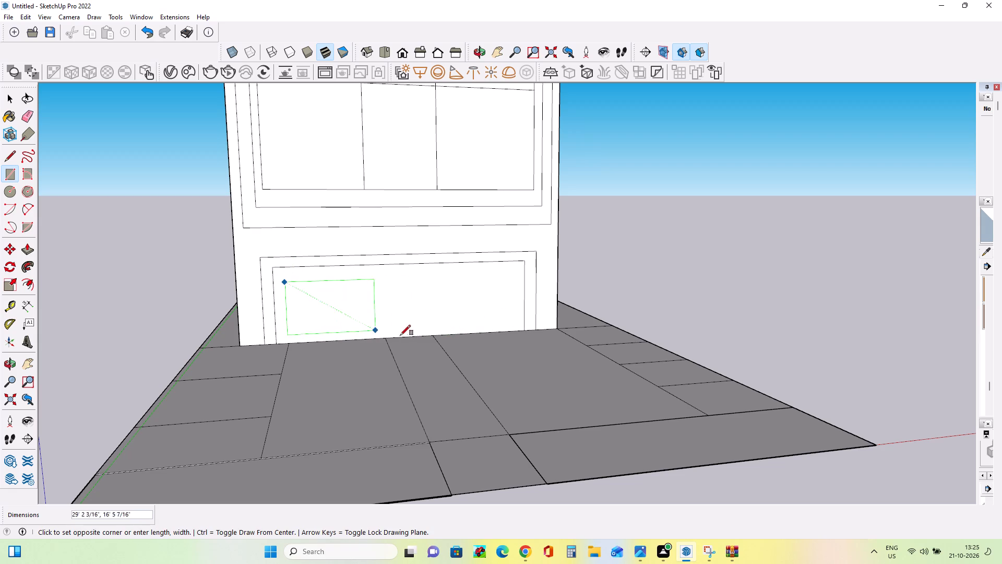
pyautogui.moveTo(400, 335); pyautogui.dragTo(514, 325)
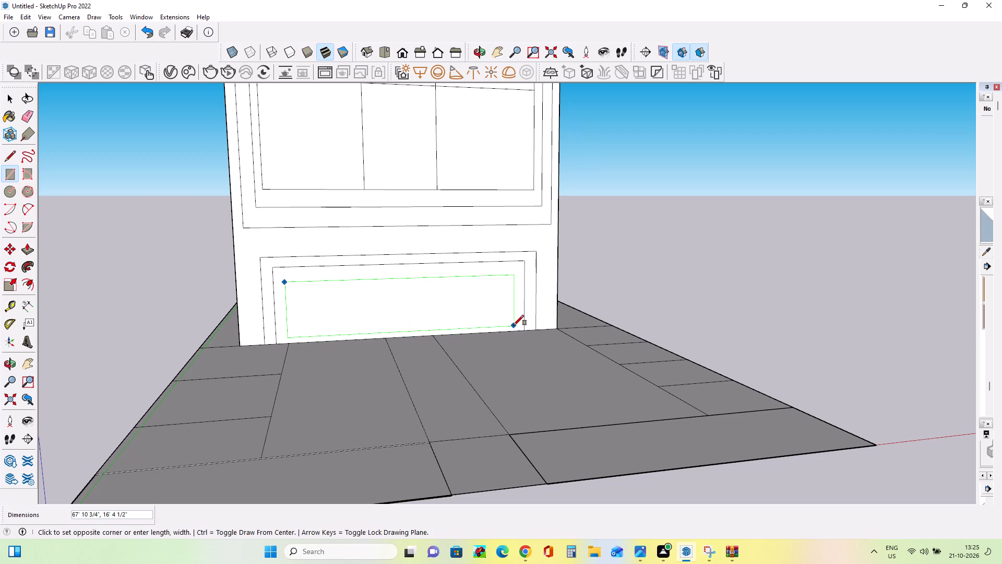
pyautogui.moveTo(514, 325); pyautogui.dragTo(512, 328)
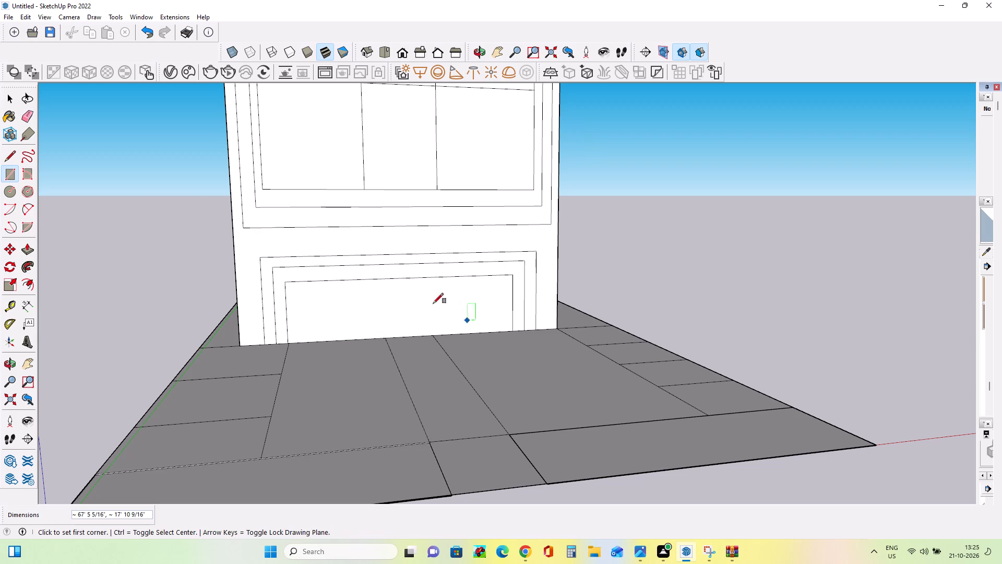
# Draw two more nested rectangles inside the bottom panel's innermost one, about 60' 8" by 14' 7" and 55' by 10' 6".
pyautogui.moveTo(298, 293); pyautogui.dragTo(368, 328)
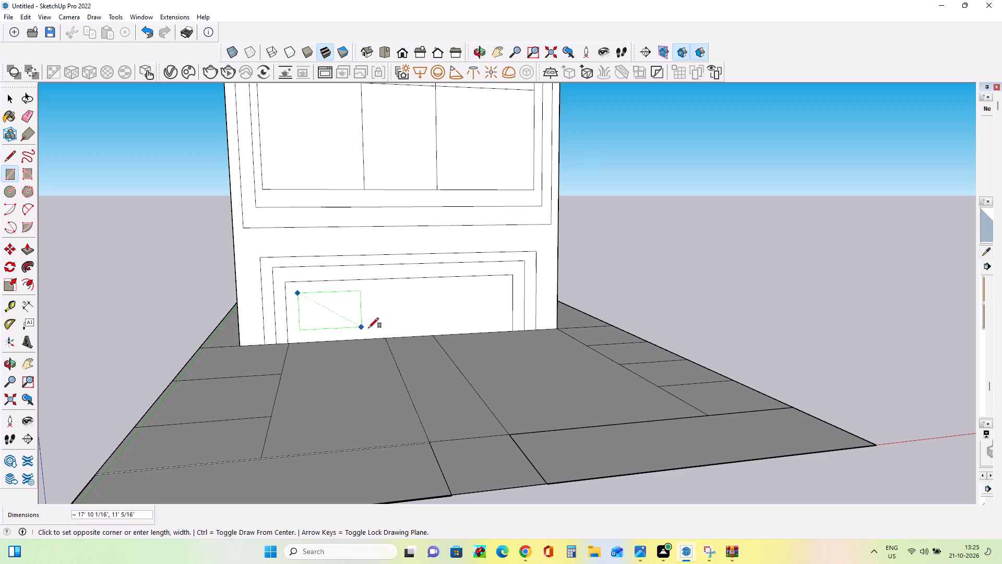
pyautogui.moveTo(368, 328); pyautogui.dragTo(503, 335)
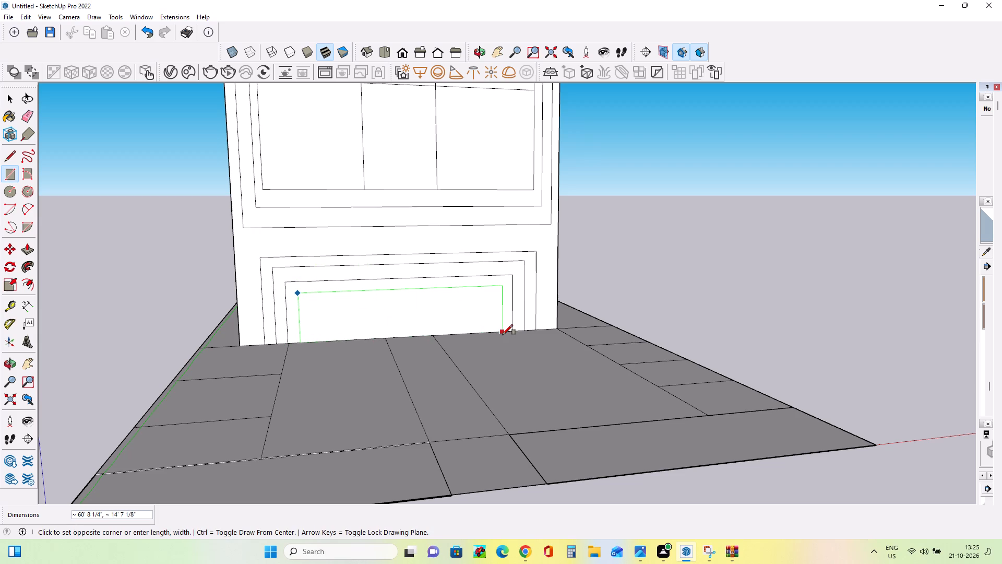
pyautogui.moveTo(503, 335); pyautogui.dragTo(503, 334)
pyautogui.moveTo(308, 307); pyautogui.dragTo(339, 327)
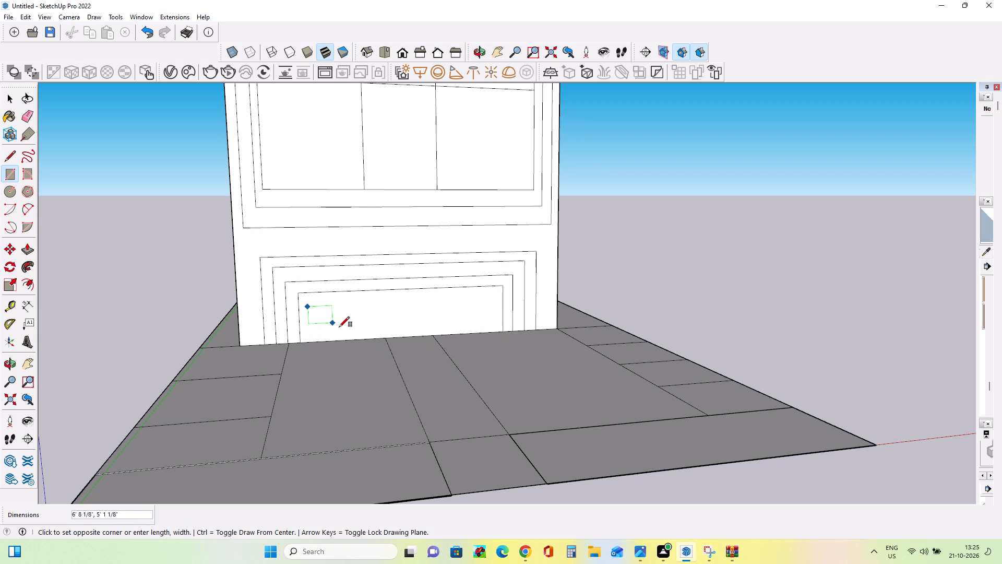
pyautogui.moveTo(339, 327); pyautogui.dragTo(493, 330)
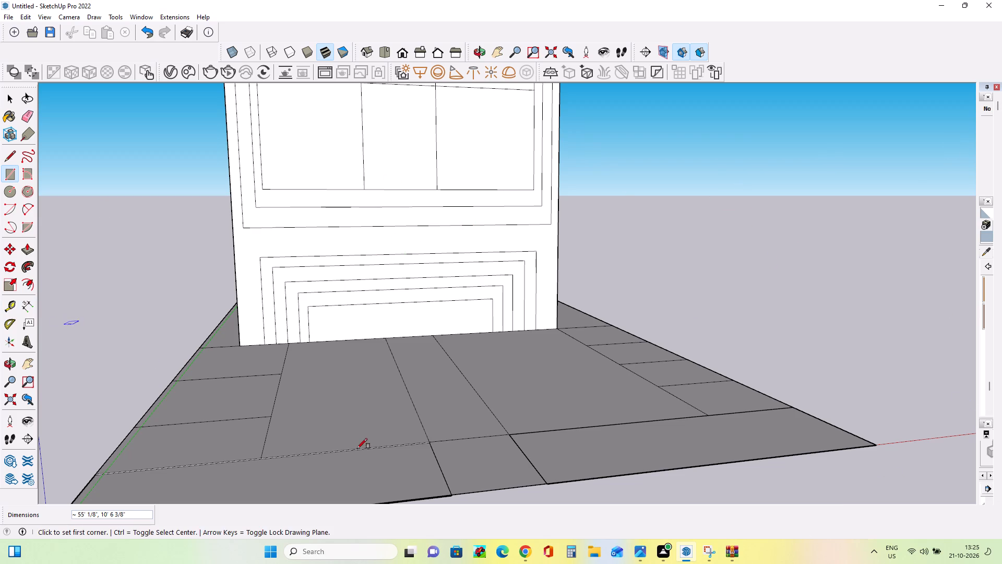
# Examine the whole building and its ground base from a distance.
pyautogui.scroll(-3, 355, 184)
pyautogui.scroll(1, 355, 184)
pyautogui.scroll(-9, 355, 184)
pyautogui.scroll(1, 355, 184)
pyautogui.scroll(-8, 355, 184)
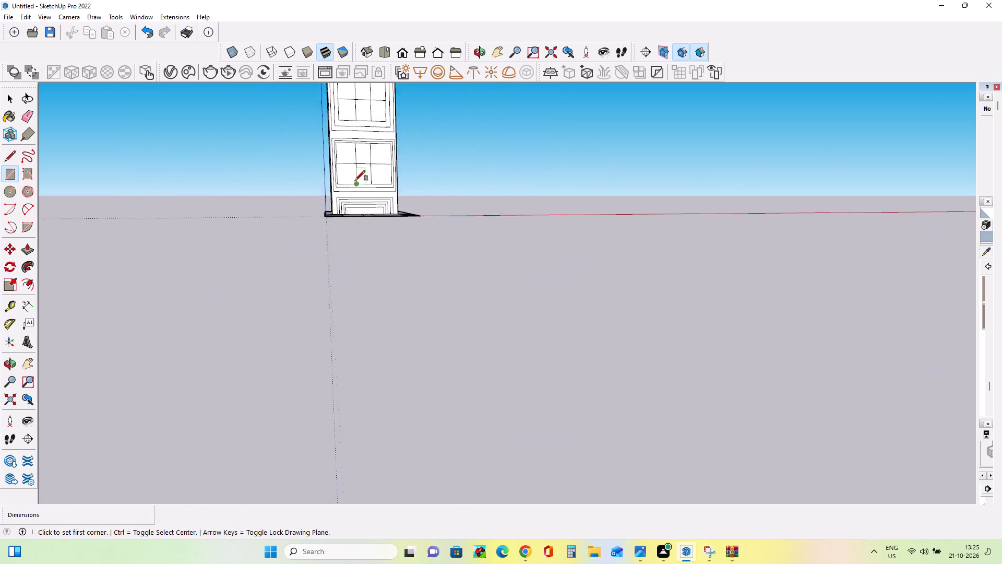
pyautogui.scroll(-8, 355, 181)
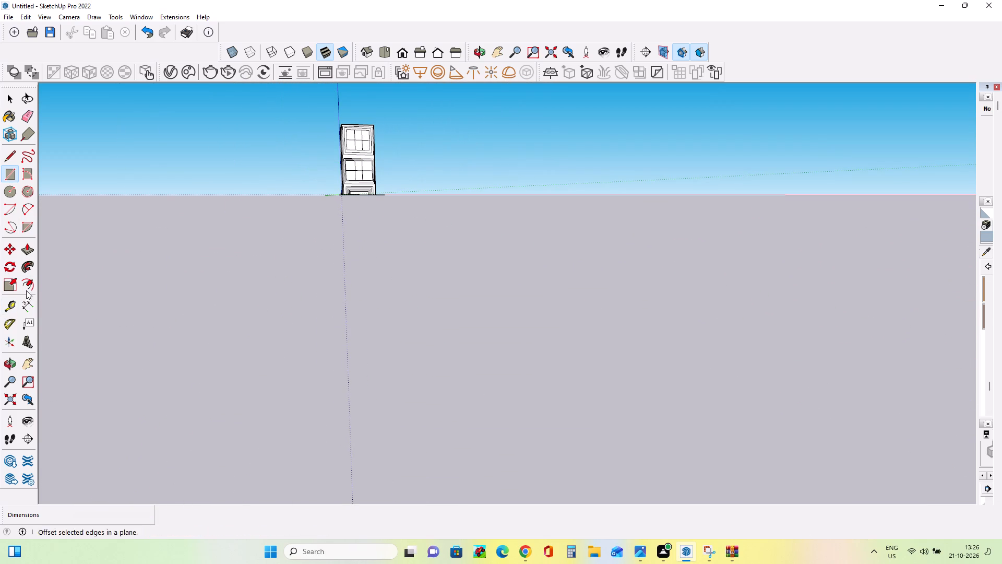
pyautogui.click(32, 361)
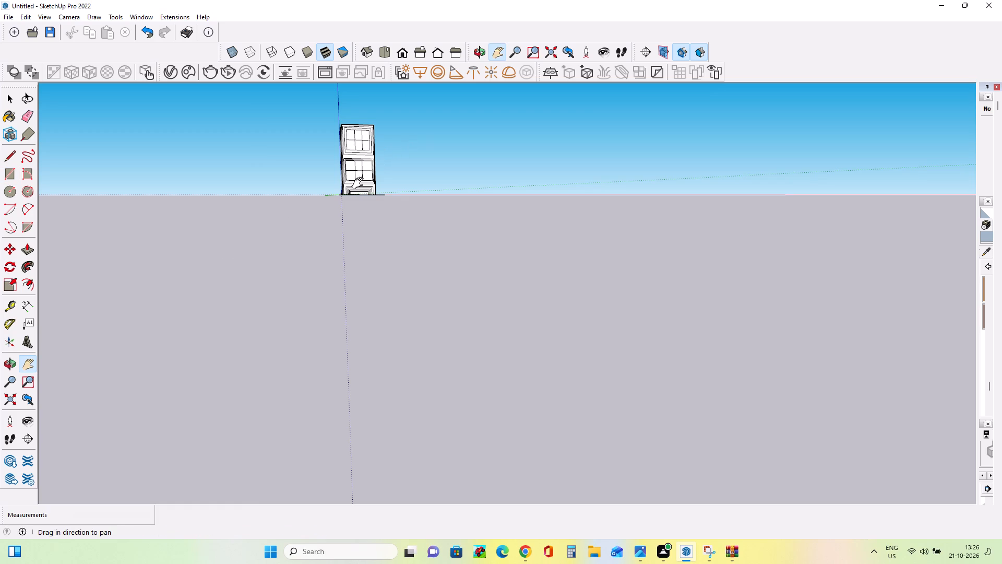
pyautogui.moveTo(360, 183); pyautogui.dragTo(330, 290)
pyautogui.scroll(2, 322, 281)
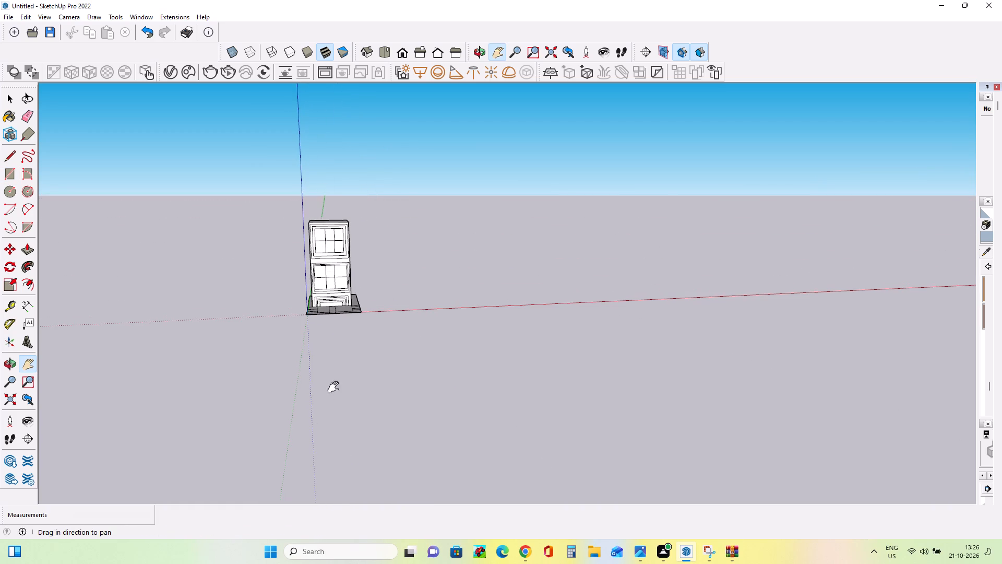
# Examine the building's front facade and panelled ground base from closer up.
pyautogui.scroll(5, 339, 349)
pyautogui.moveTo(341, 229); pyautogui.dragTo(336, 295)
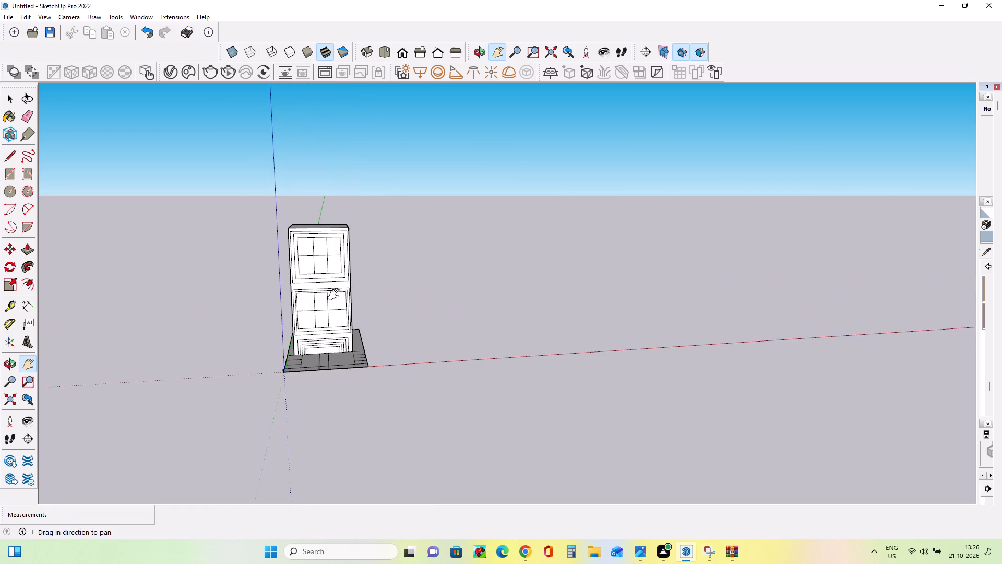
pyautogui.scroll(6, 336, 295)
pyautogui.moveTo(313, 310); pyautogui.dragTo(332, 300)
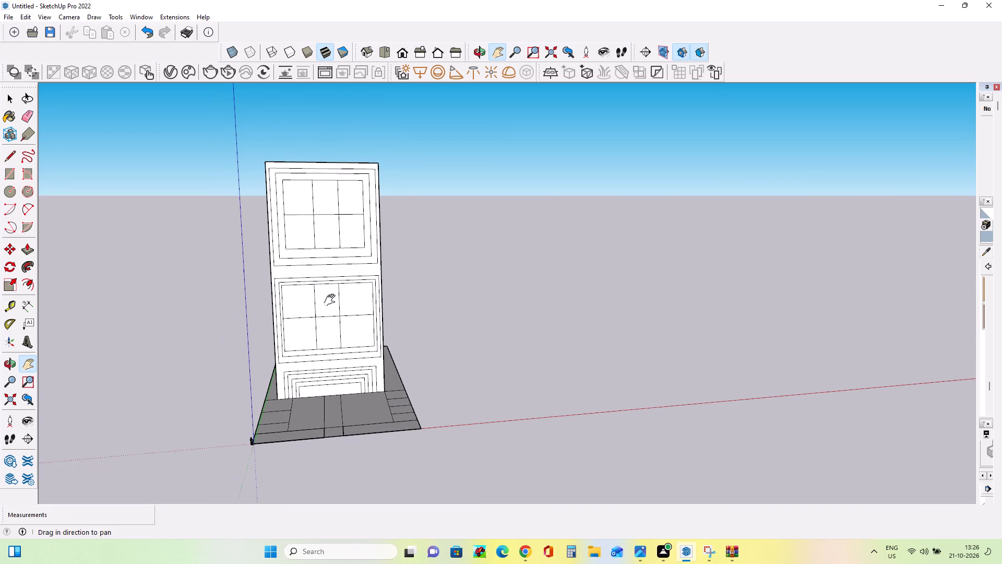
pyautogui.scroll(1, 332, 300)
pyautogui.scroll(2, 231, 240)
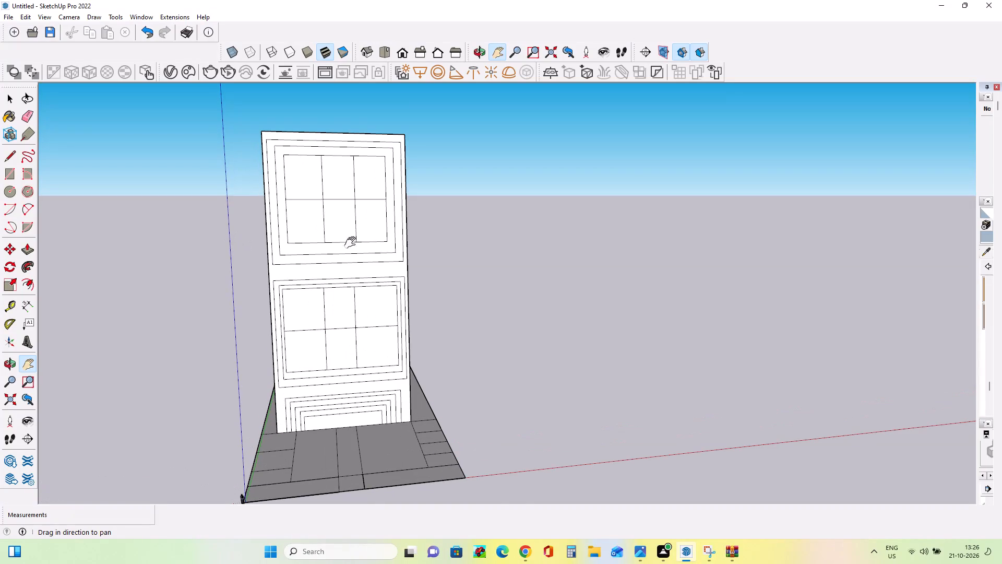
pyautogui.scroll(1, 397, 257)
pyautogui.scroll(-2, 397, 257)
pyautogui.click(330, 286)
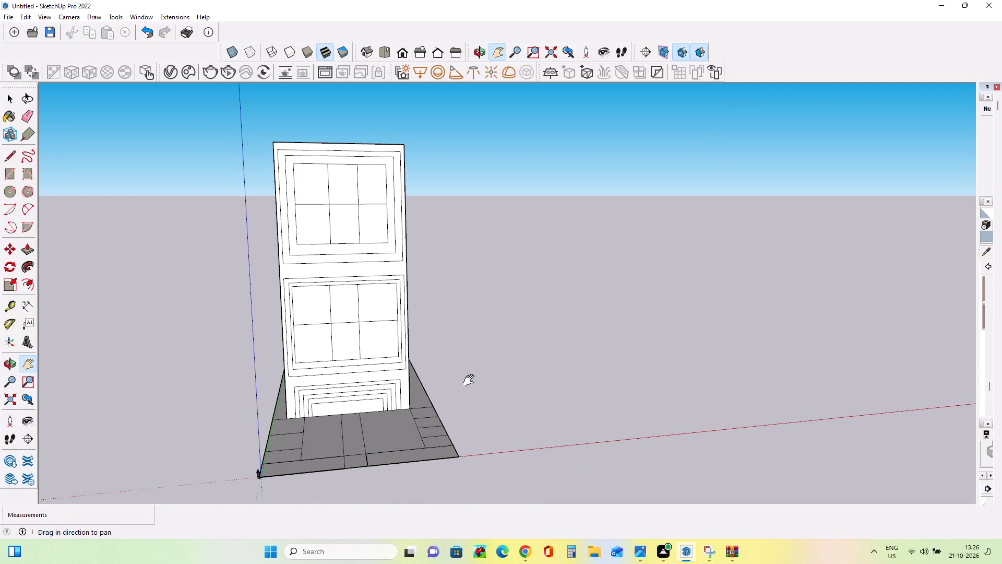
# Widen the collapsed Default Tray so that the material swatches are accessible.
pyautogui.click(986, 362)
pyautogui.moveTo(982, 365); pyautogui.dragTo(945, 385)
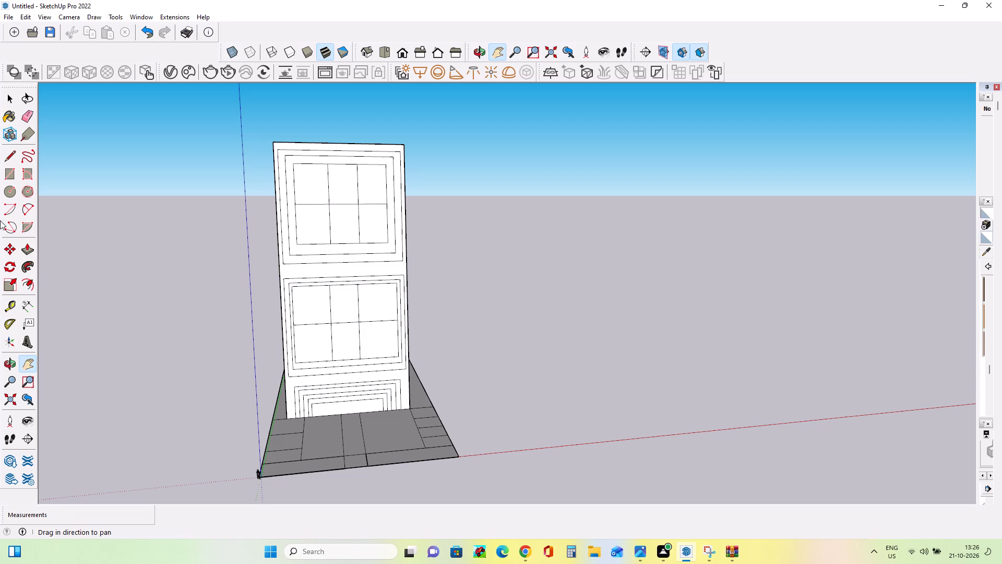
pyautogui.click(7, 246)
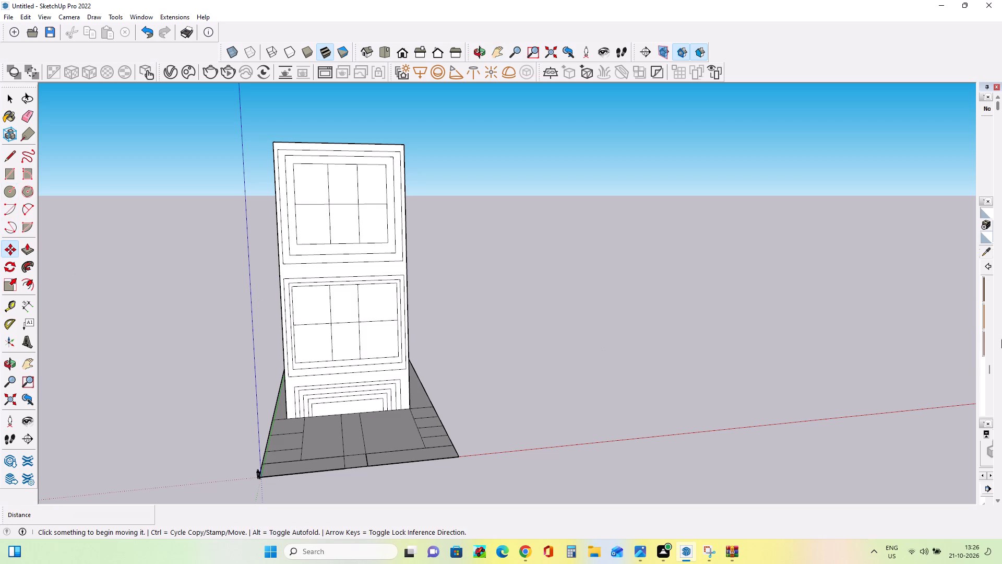
pyautogui.click(976, 284)
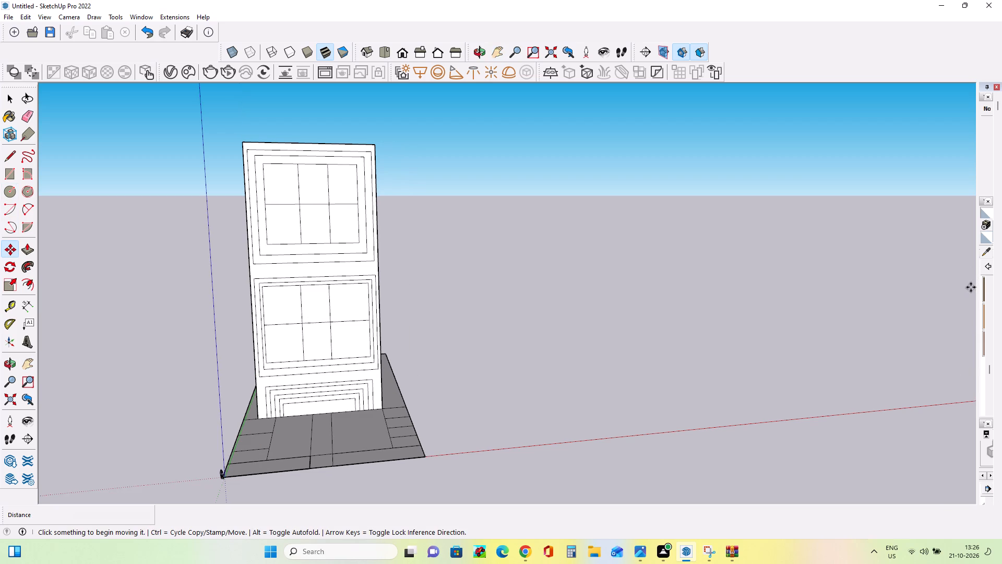
pyautogui.moveTo(979, 279); pyautogui.dragTo(969, 283)
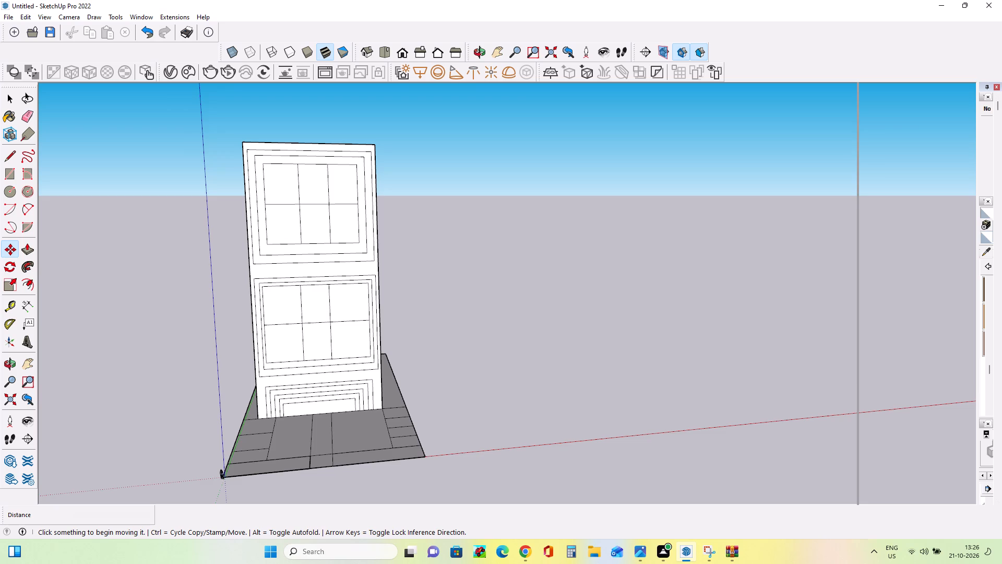
pyautogui.moveTo(969, 283); pyautogui.dragTo(952, 294)
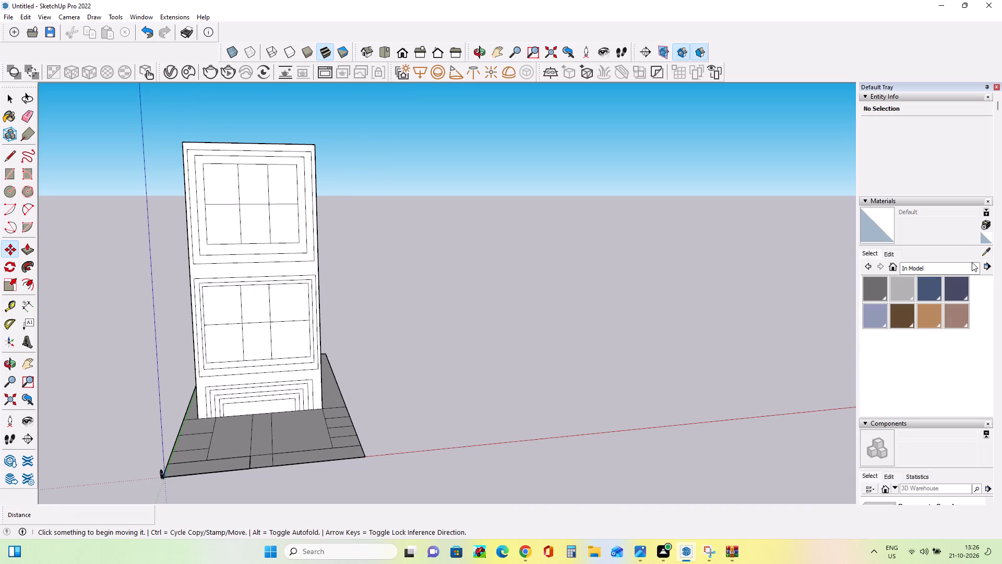
# Paint the ground areas on both sides of the path and one strip beside the building with Pavers with Grass Herringbone from the landscaping materials.
pyautogui.click(976, 263)
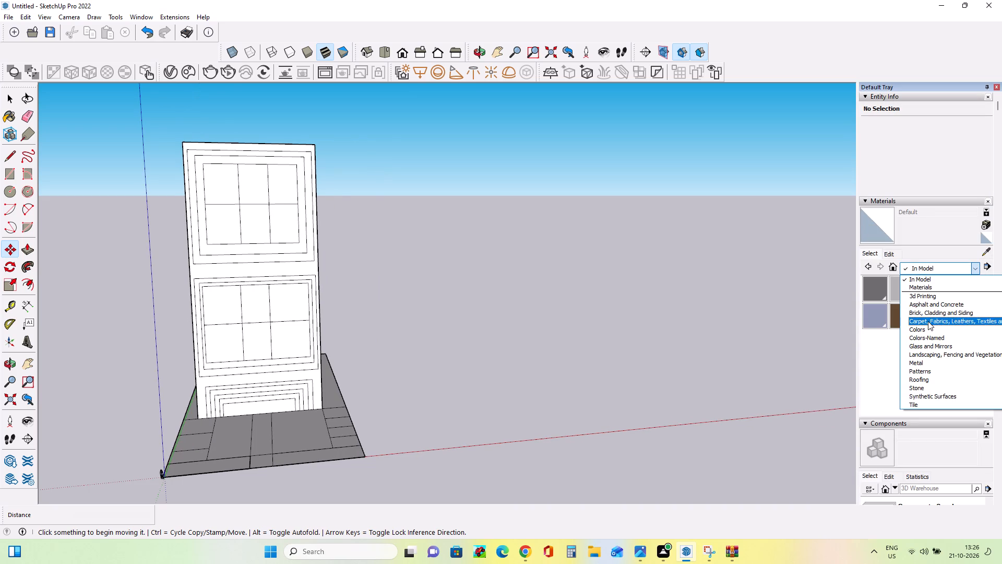
pyautogui.click(916, 355)
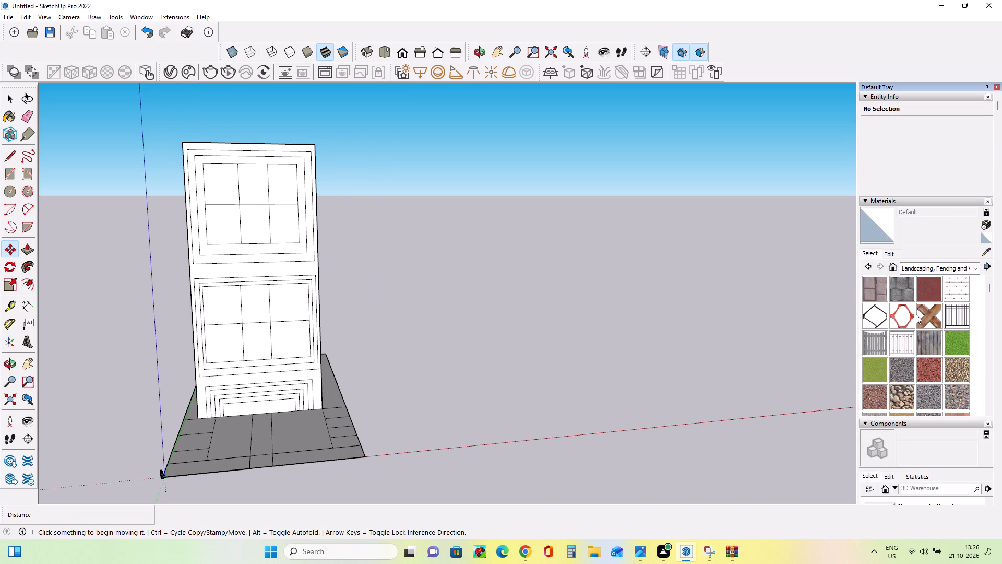
pyautogui.scroll(-2, 920, 333)
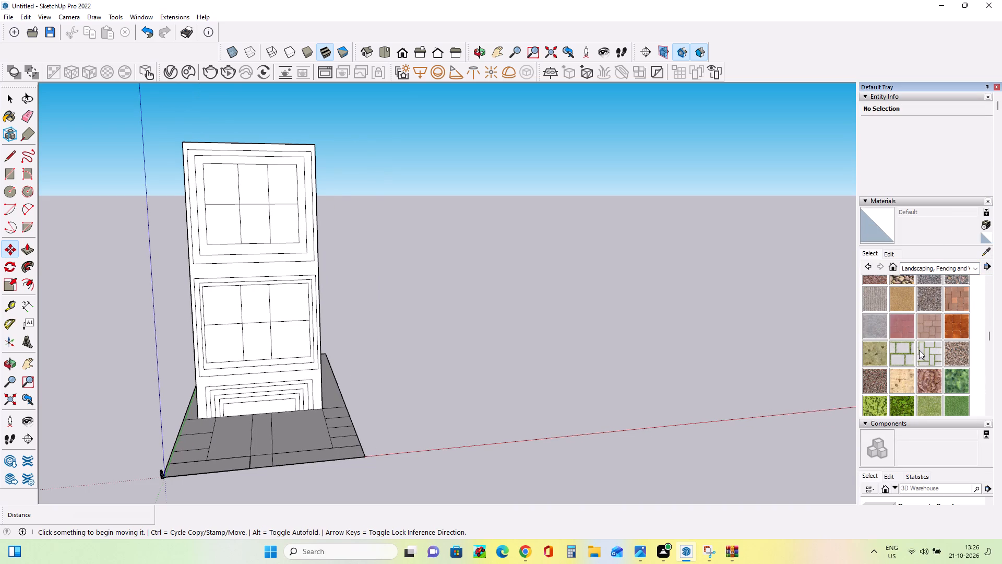
pyautogui.click(921, 351)
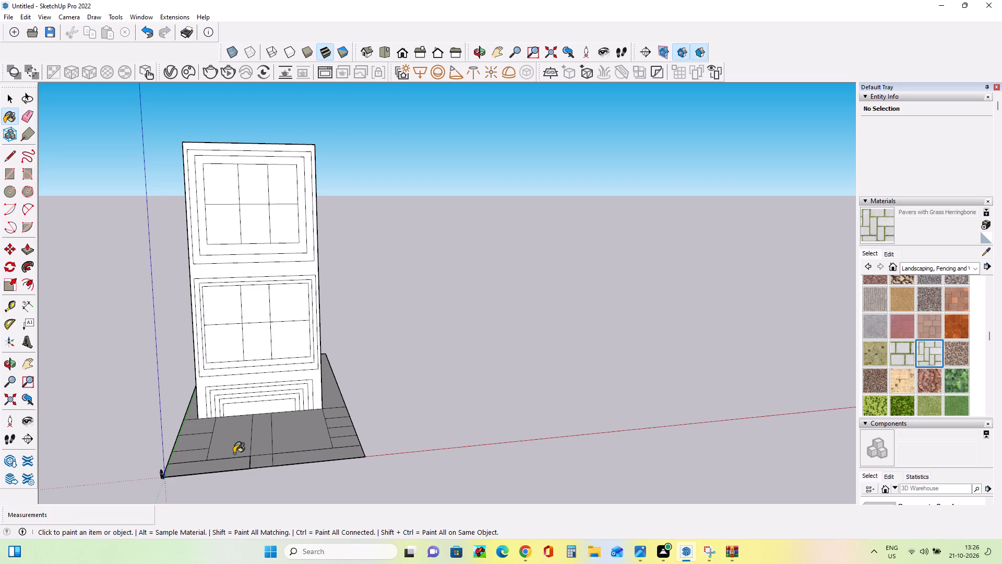
pyautogui.click(279, 439)
pyautogui.click(290, 433)
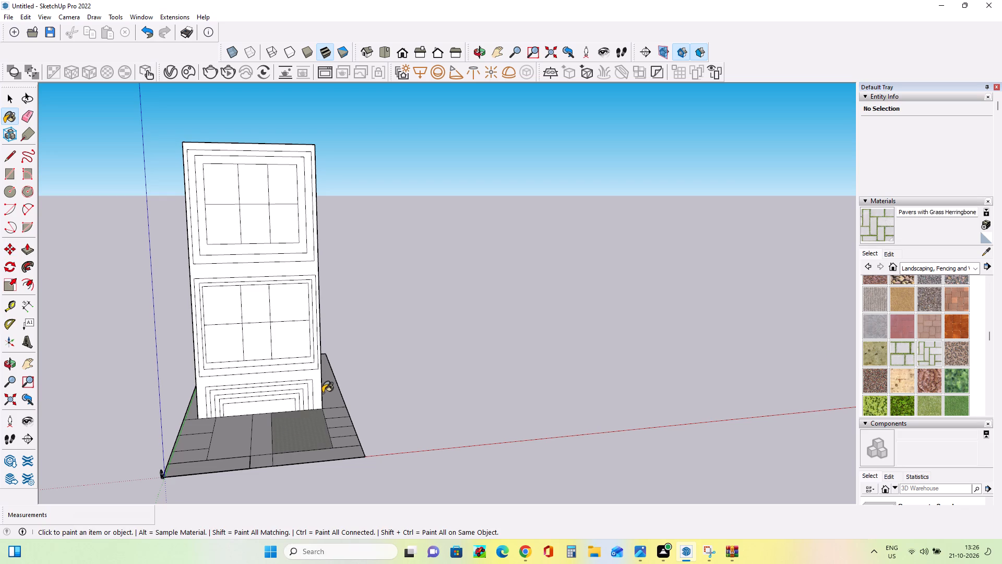
pyautogui.moveTo(331, 389); pyautogui.dragTo(328, 394)
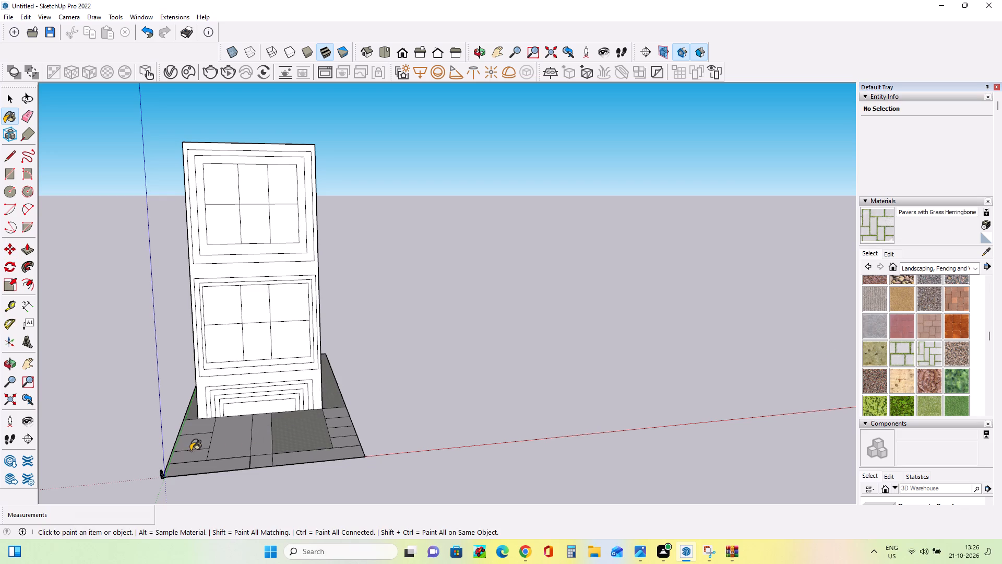
pyautogui.click(242, 449)
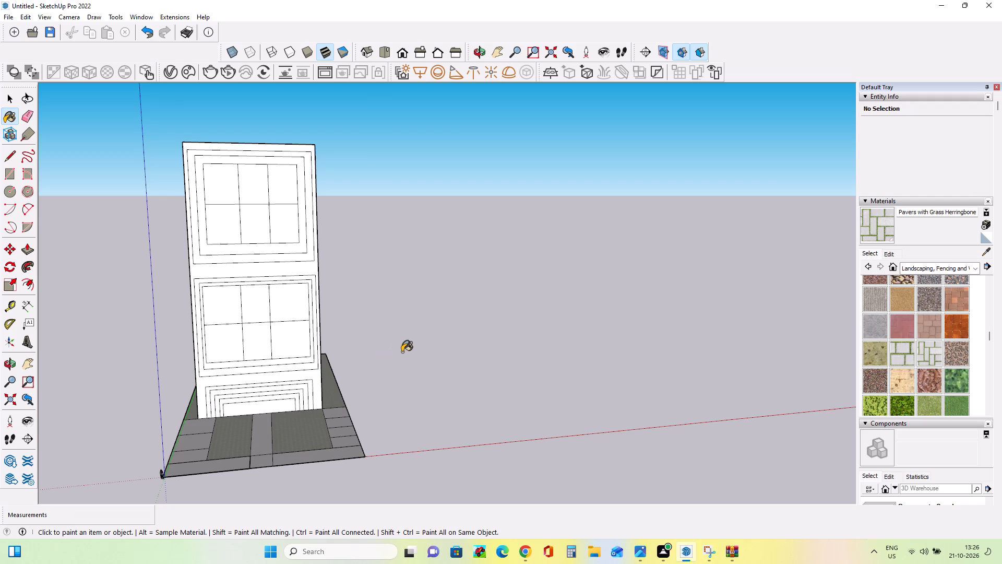
# Create a new material from the herringbone paver texture with a texture width of 4'.
pyautogui.click(982, 224)
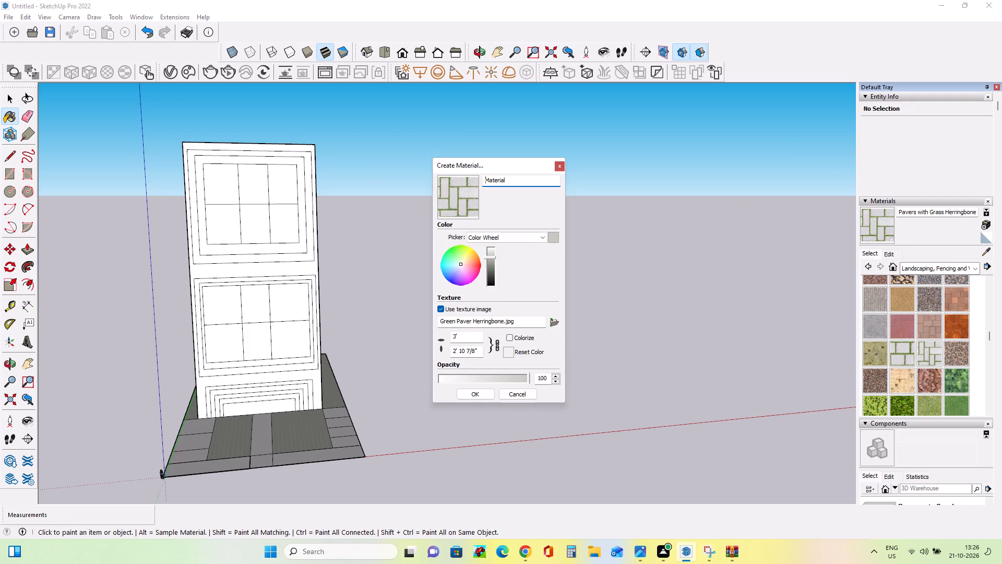
pyautogui.click(480, 338)
pyautogui.press('Delete')
pyautogui.press('Delete')
pyautogui.press('BackSpace')
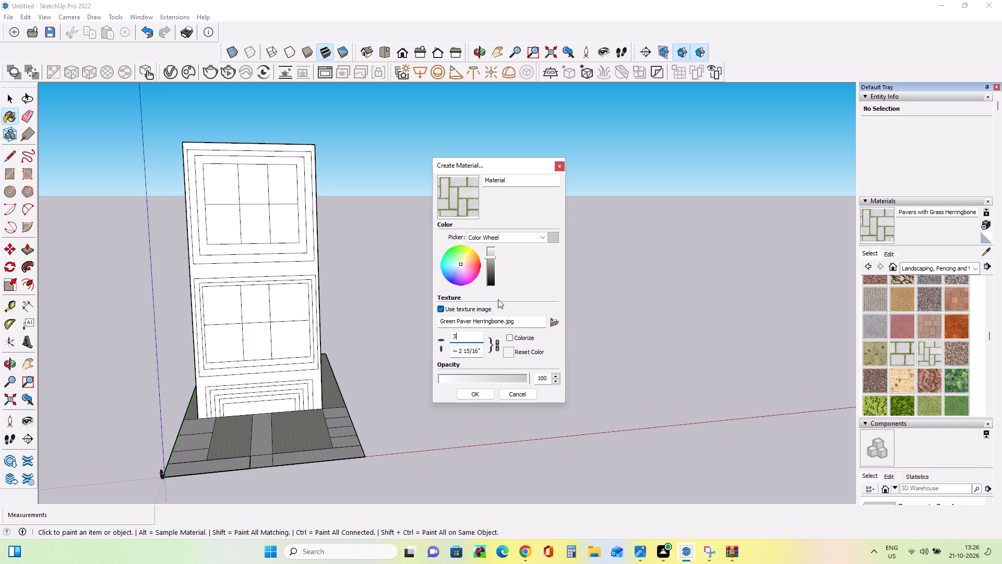
pyautogui.press('BackSpace')
pyautogui.press('BackSpace')
pyautogui.press('BackSpace')
pyautogui.press('BackSpace')
pyautogui.press('4')
pyautogui.press('.')
pyautogui.press('BackSpace')
pyautogui.press("'")
pyautogui.click(472, 389)
pyautogui.click(485, 392)
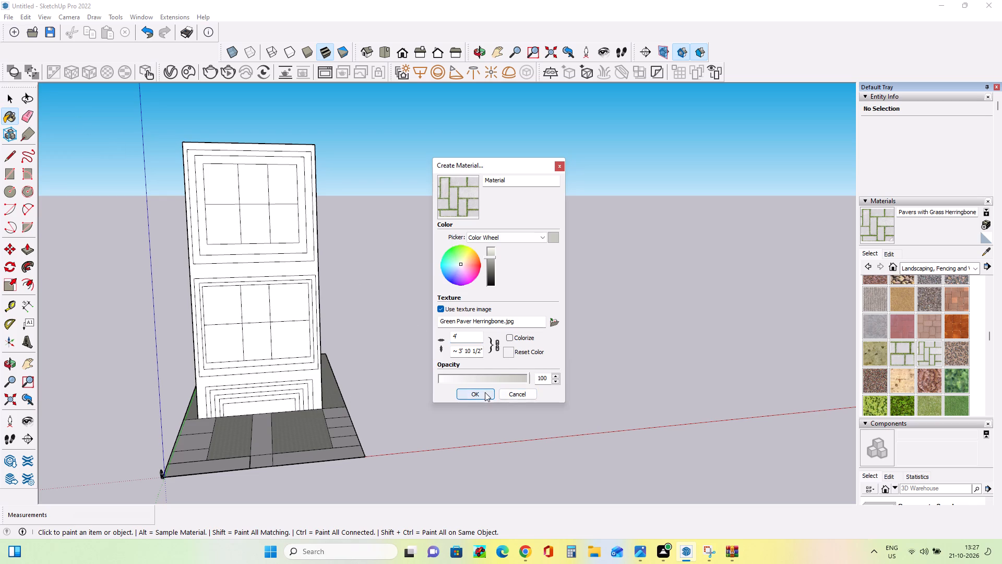
# Paint the ground areas on both sides of the path and the strips beside the building with the 4' paver material.
pyautogui.click(317, 438)
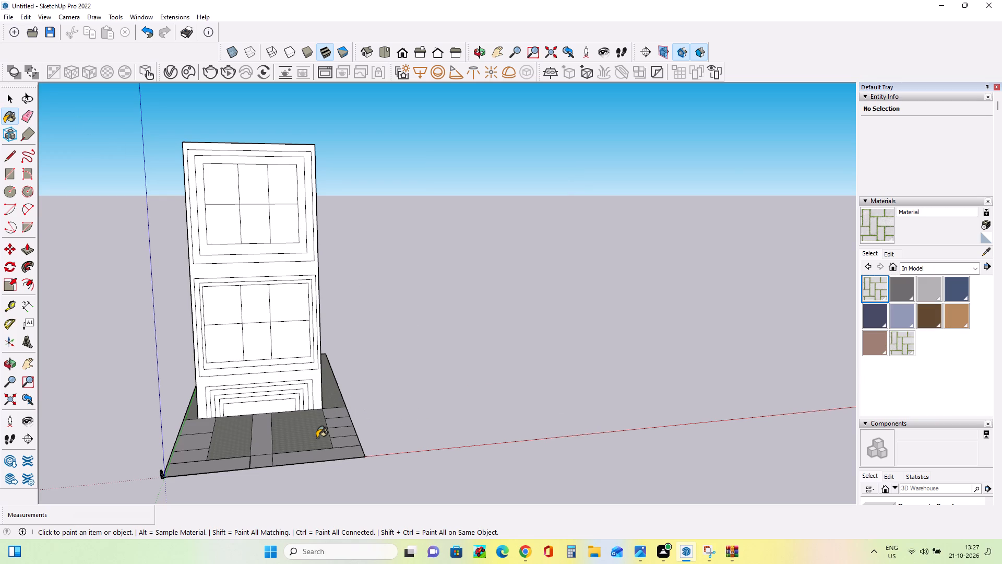
pyautogui.click(323, 395)
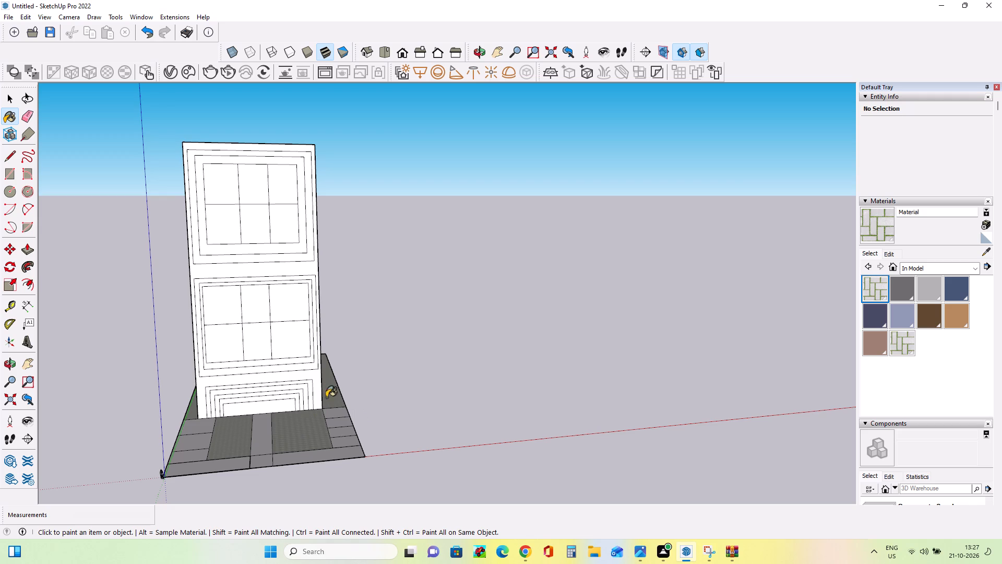
pyautogui.click(333, 399)
pyautogui.tripleClick(330, 398)
pyautogui.doubleClick(235, 452)
pyautogui.doubleClick(190, 411)
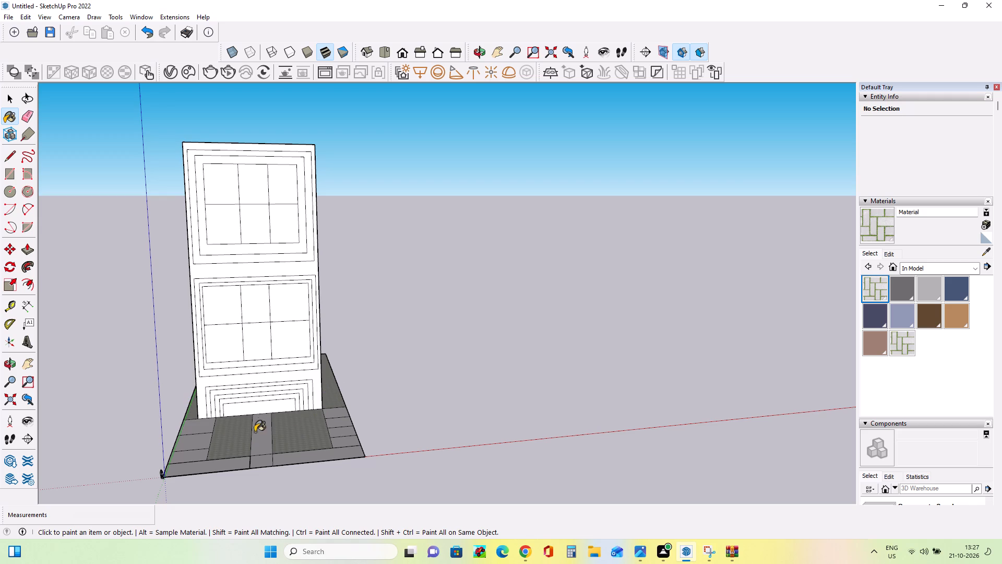
# Create a new material from the 4' herringbone paver material with a texture width of 7'.
pyautogui.click(988, 219)
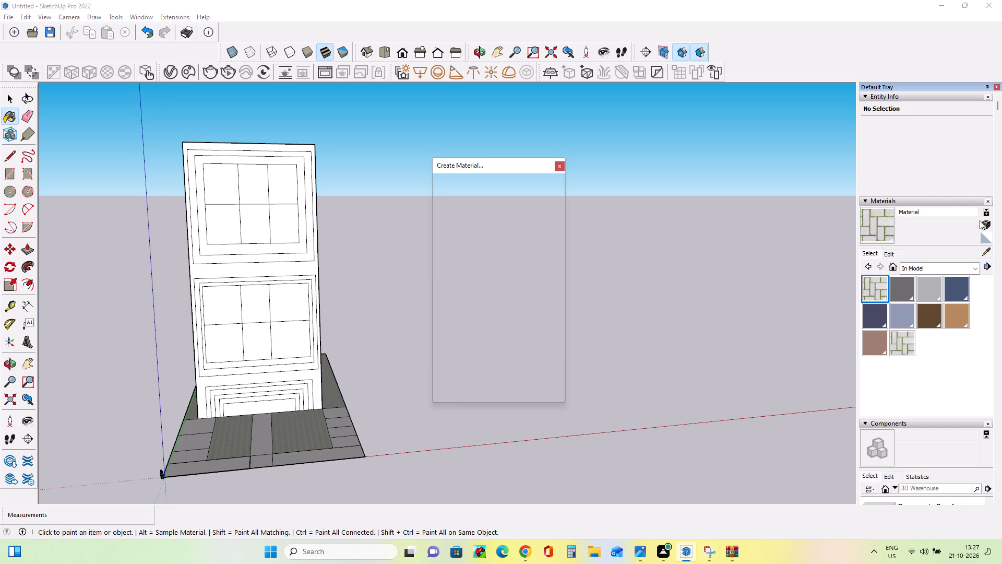
pyautogui.click(472, 337)
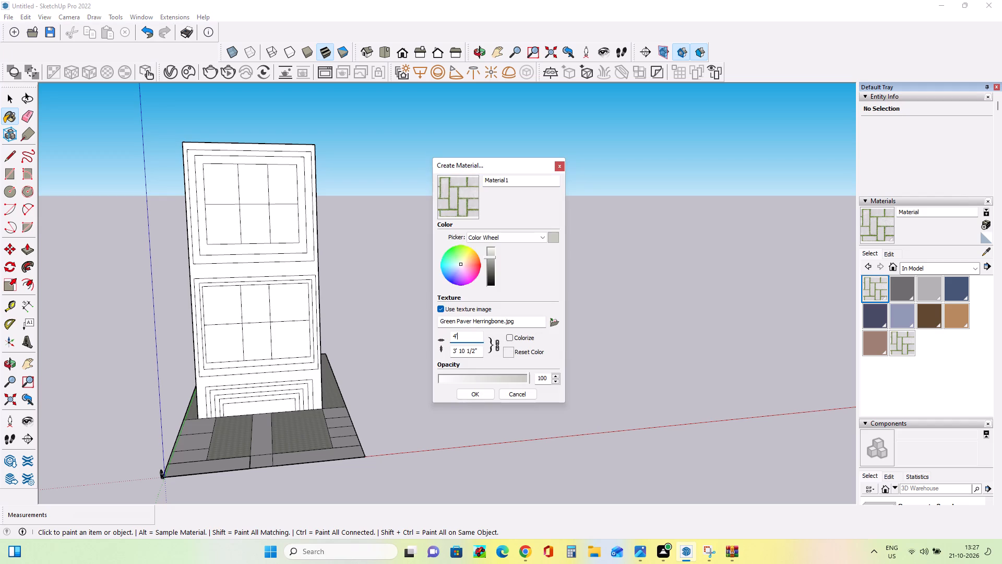
pyautogui.press('BackSpace')
pyautogui.press('BackSpace')
pyautogui.press('BackSpace')
pyautogui.press('7')
pyautogui.press("'")
pyautogui.press('Return')
pyautogui.click(480, 393)
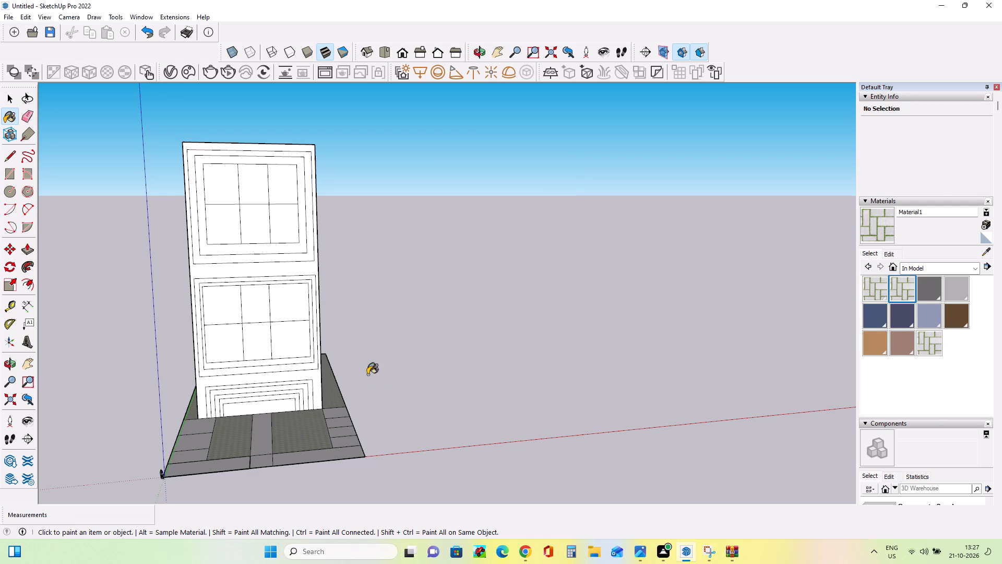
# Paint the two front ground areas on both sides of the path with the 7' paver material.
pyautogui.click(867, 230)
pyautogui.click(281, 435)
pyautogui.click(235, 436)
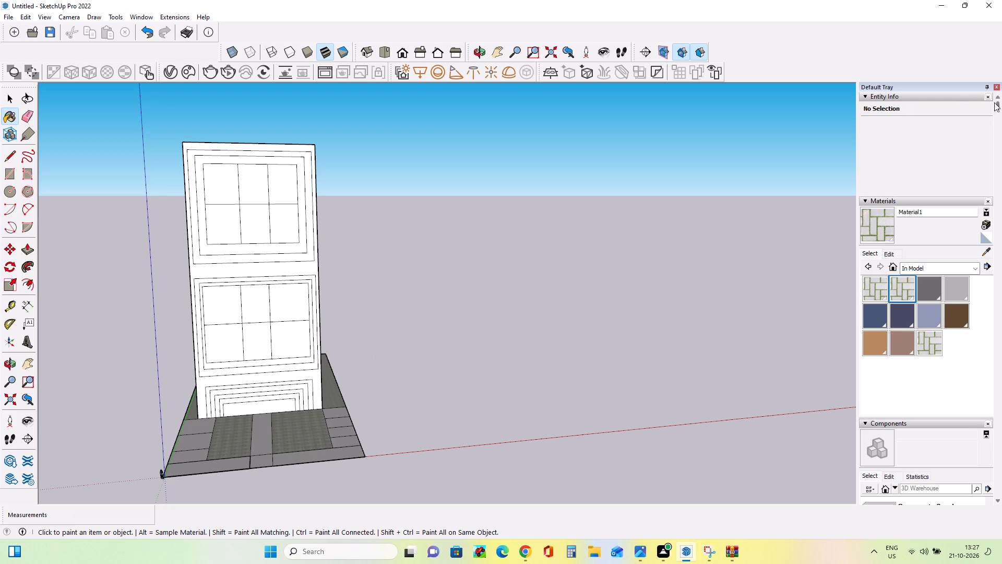
# Create another material from the herringbone paver texture with a texture width of 11'.
pyautogui.click(983, 221)
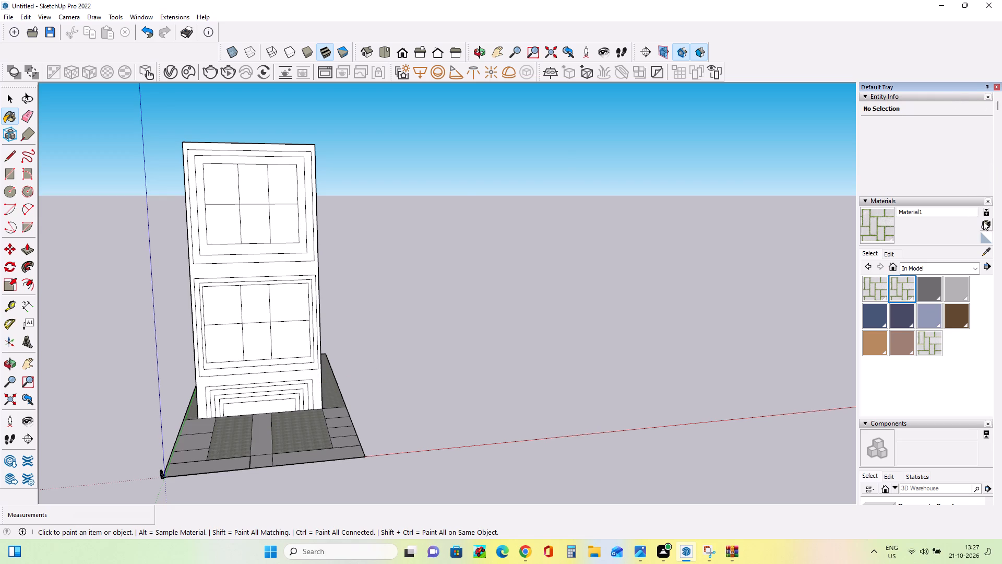
pyautogui.press('BackSpace')
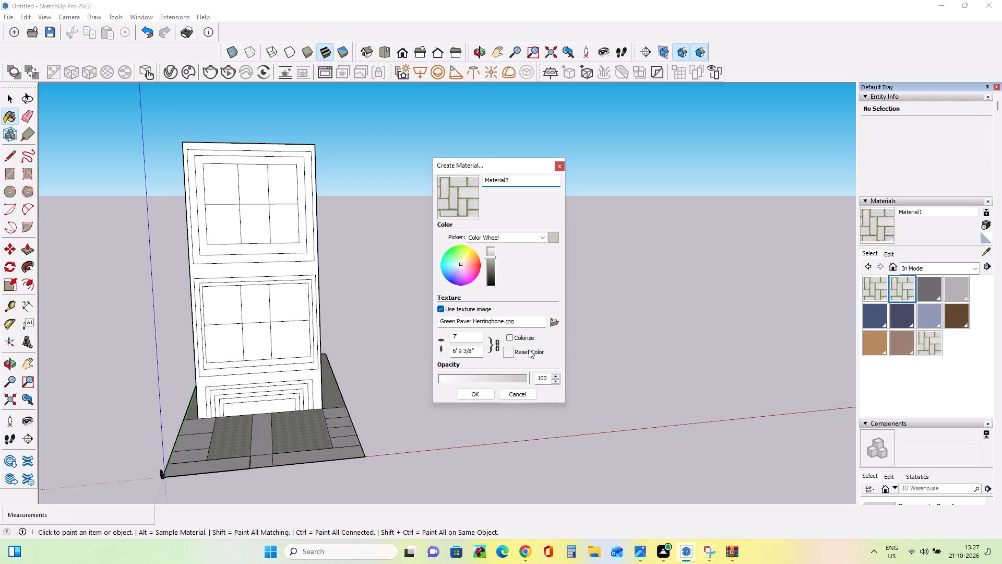
pyautogui.press('BackSpace')
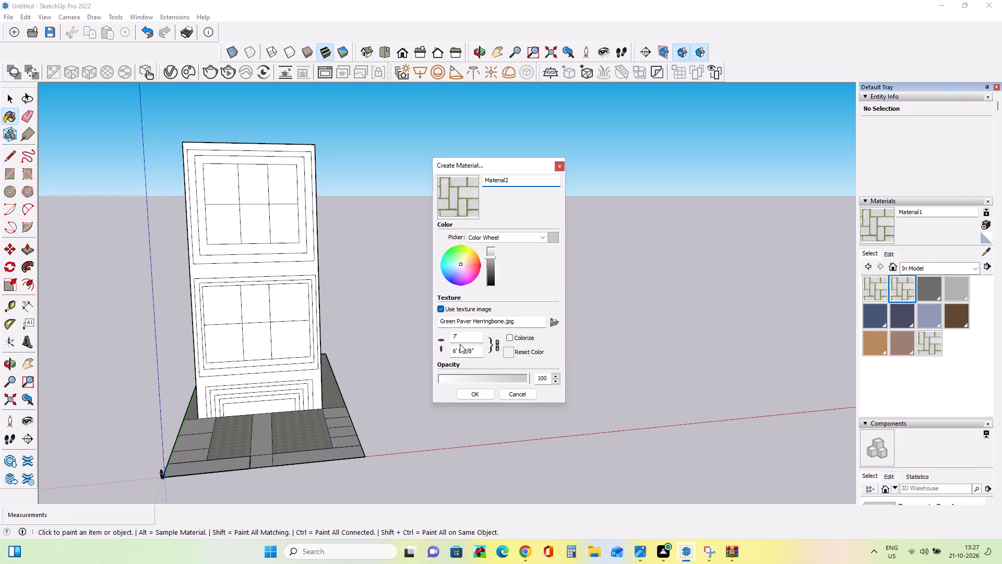
pyautogui.click(459, 339)
pyautogui.press('BackSpace')
pyautogui.press('BackSpace')
pyautogui.press('BackSpace')
pyautogui.write('11')
pyautogui.press("'")
pyautogui.press('Return')
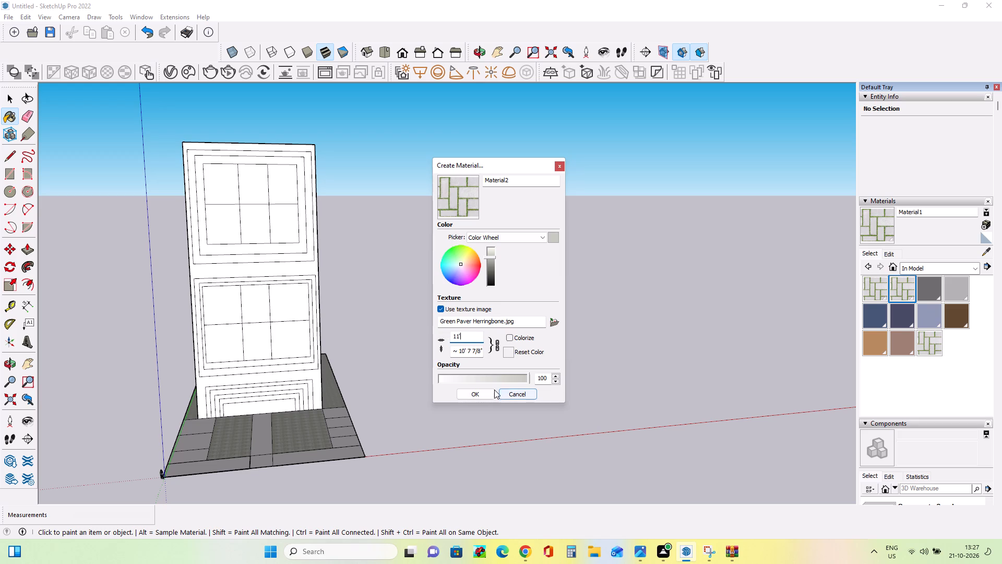
pyautogui.click(489, 391)
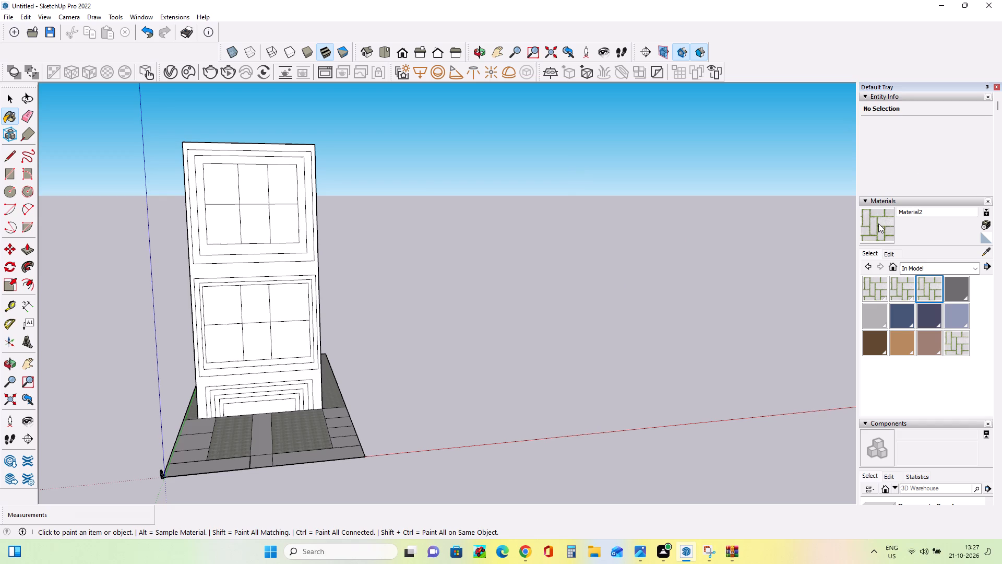
# Paint the ground areas beside the path, the strips beside the building and the front edge strips with the 11' paver material.
pyautogui.click(878, 224)
pyautogui.click(306, 429)
pyautogui.click(338, 399)
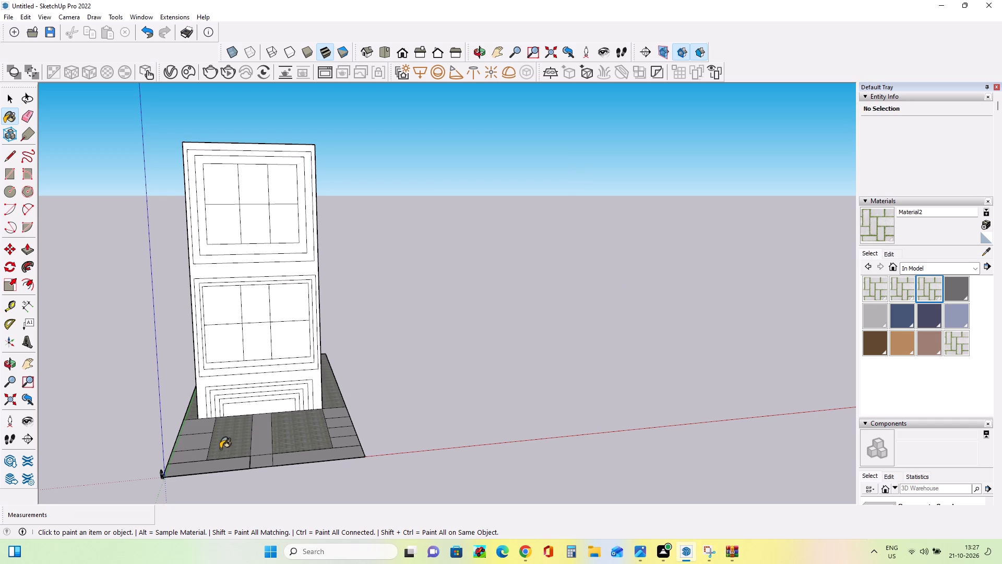
pyautogui.click(220, 449)
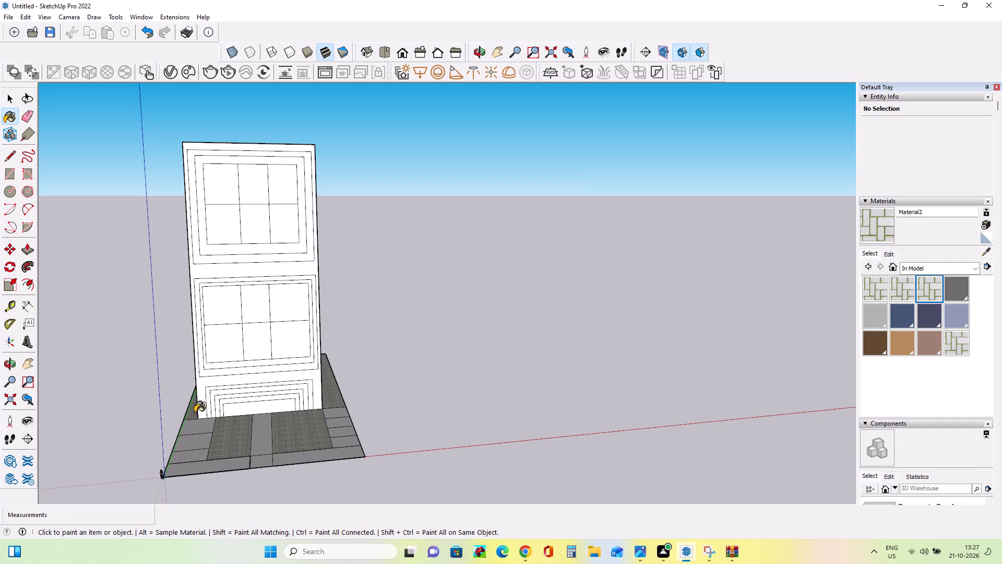
pyautogui.click(195, 413)
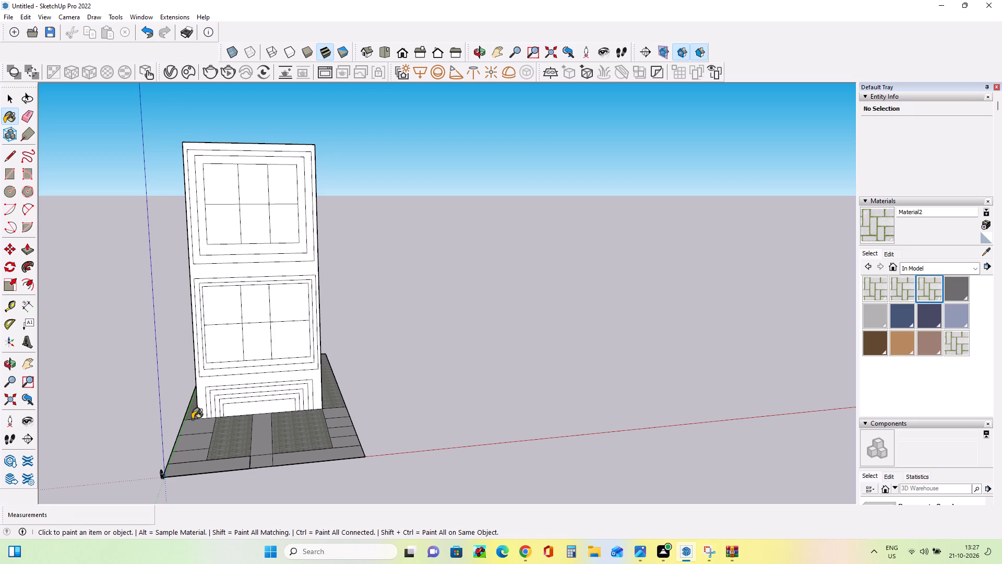
pyautogui.click(188, 406)
pyautogui.click(192, 414)
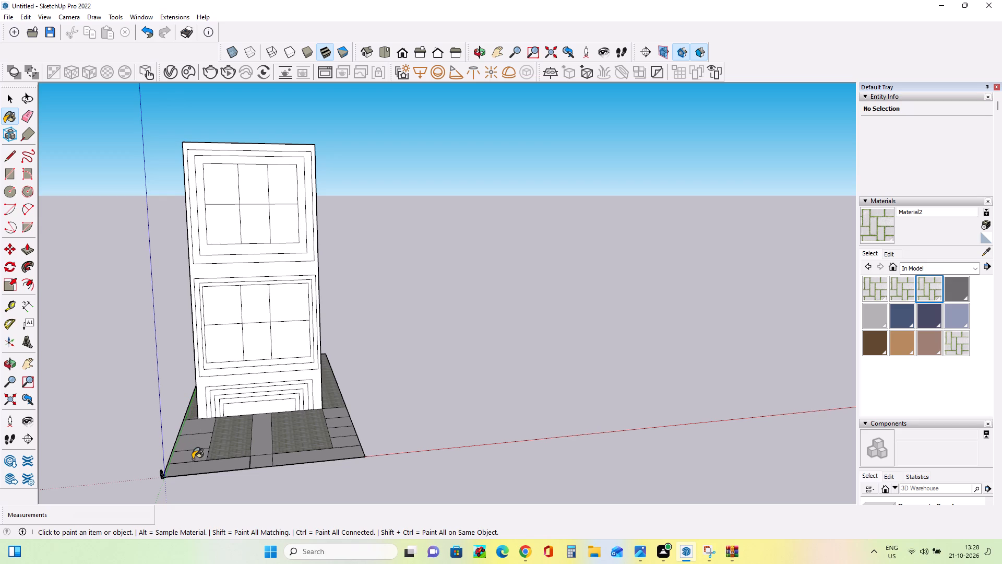
pyautogui.click(196, 467)
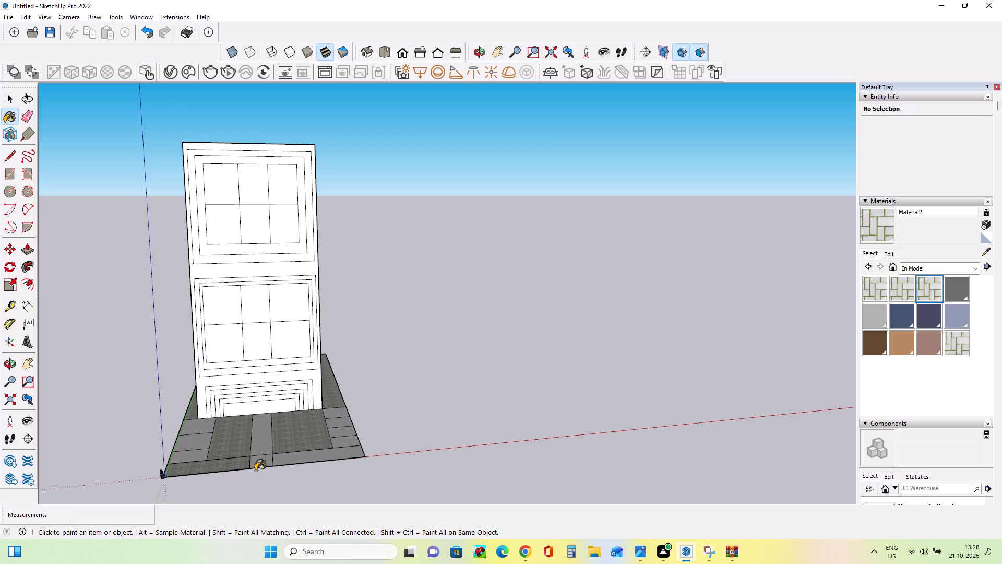
pyautogui.click(283, 459)
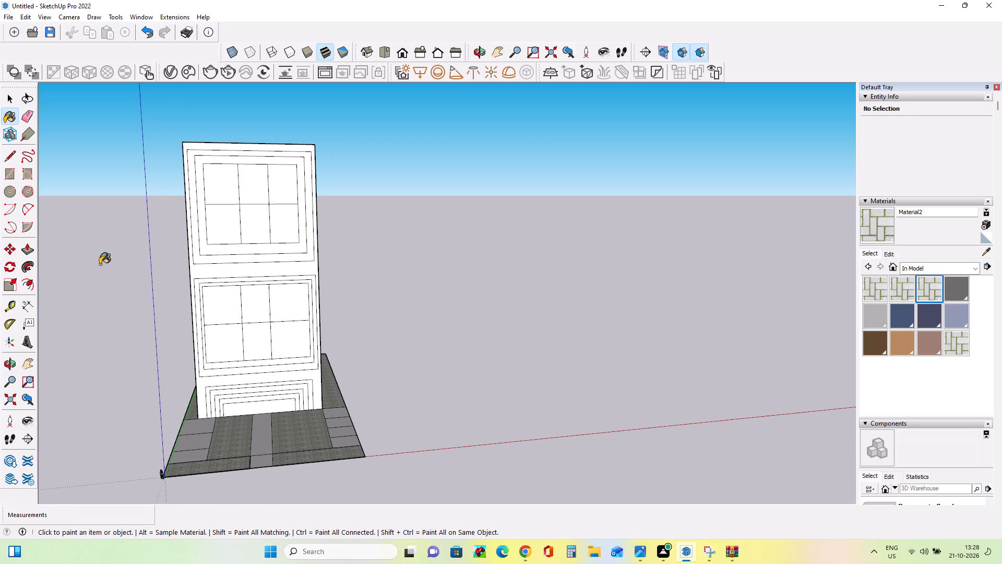
# Erase the edge crossing the path near its front end.
pyautogui.click(33, 116)
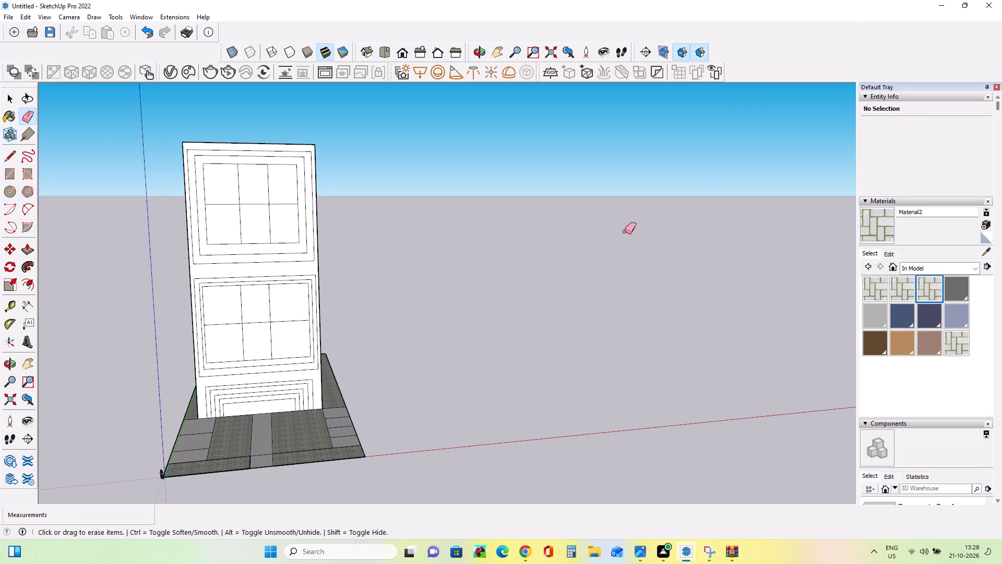
pyautogui.click(266, 454)
# Paint the small rectangular ground panels along both outer sides of the front area with Metal Steel Textured White from the metal materials.
pyautogui.click(977, 268)
pyautogui.click(923, 366)
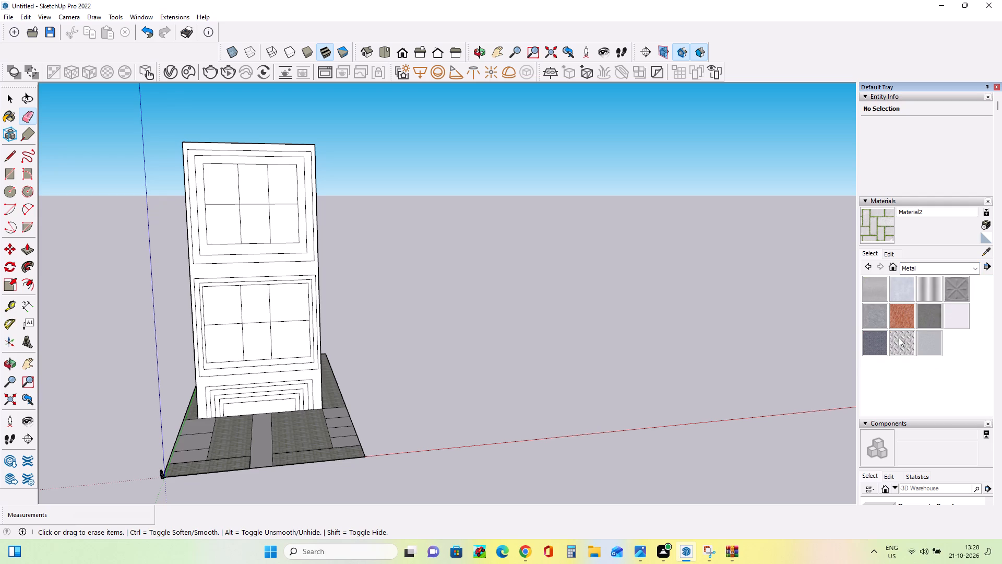
pyautogui.click(899, 337)
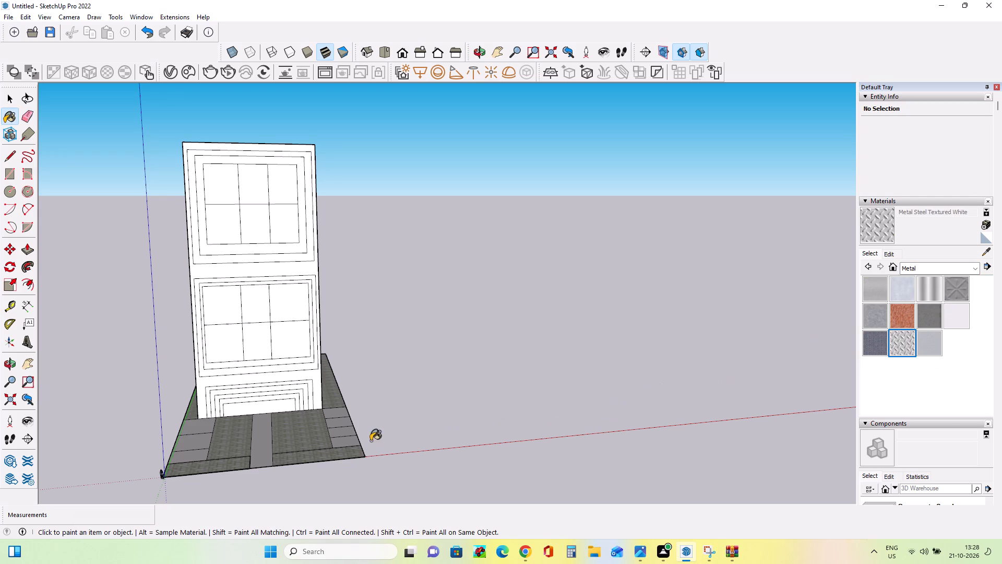
pyautogui.click(356, 441)
pyautogui.click(348, 439)
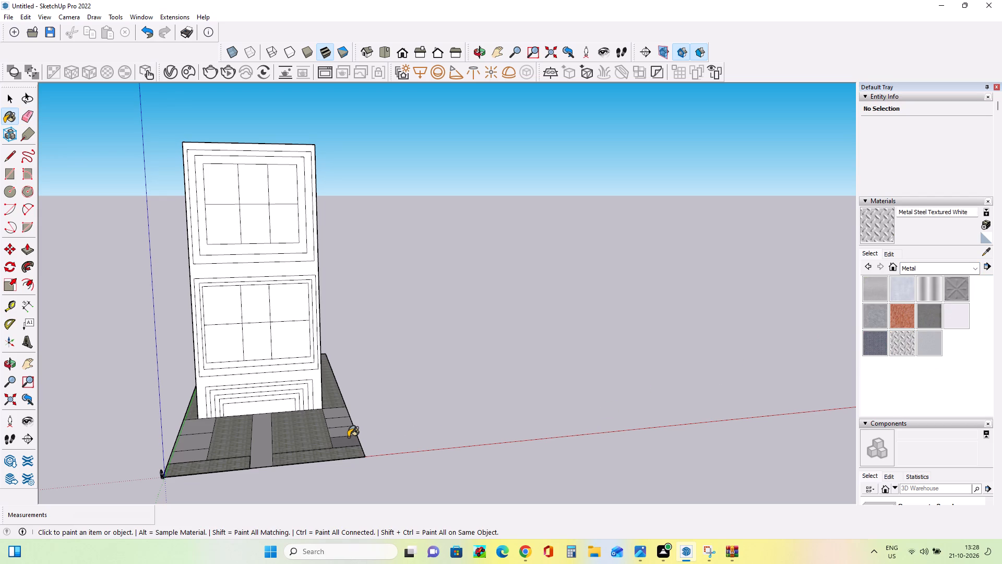
pyautogui.click(345, 428)
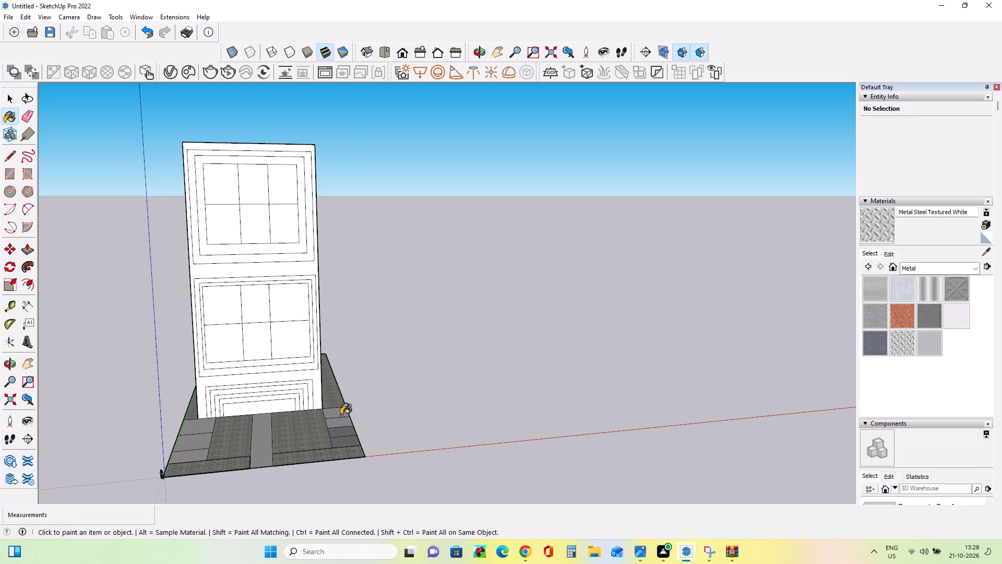
pyautogui.click(338, 420)
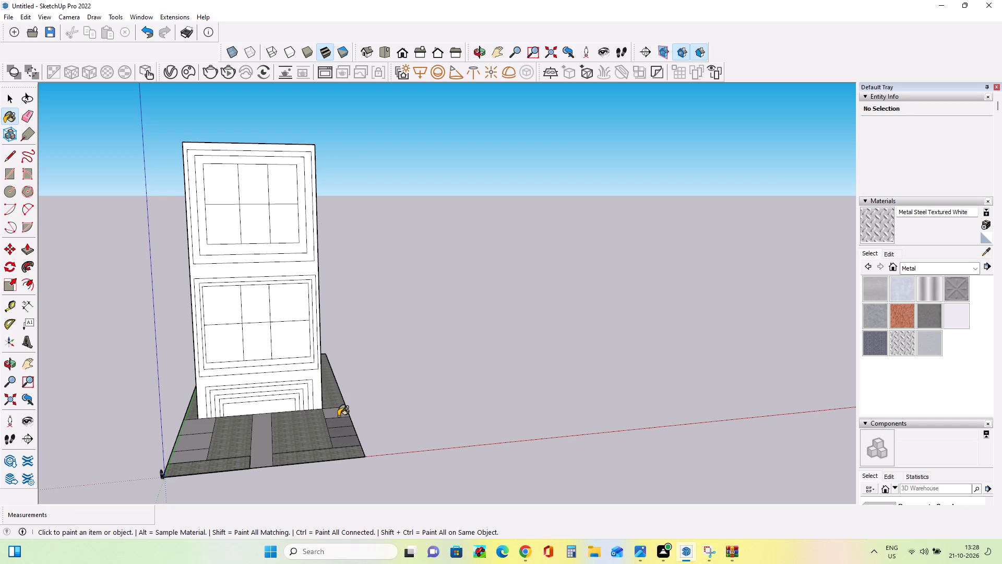
pyautogui.click(338, 411)
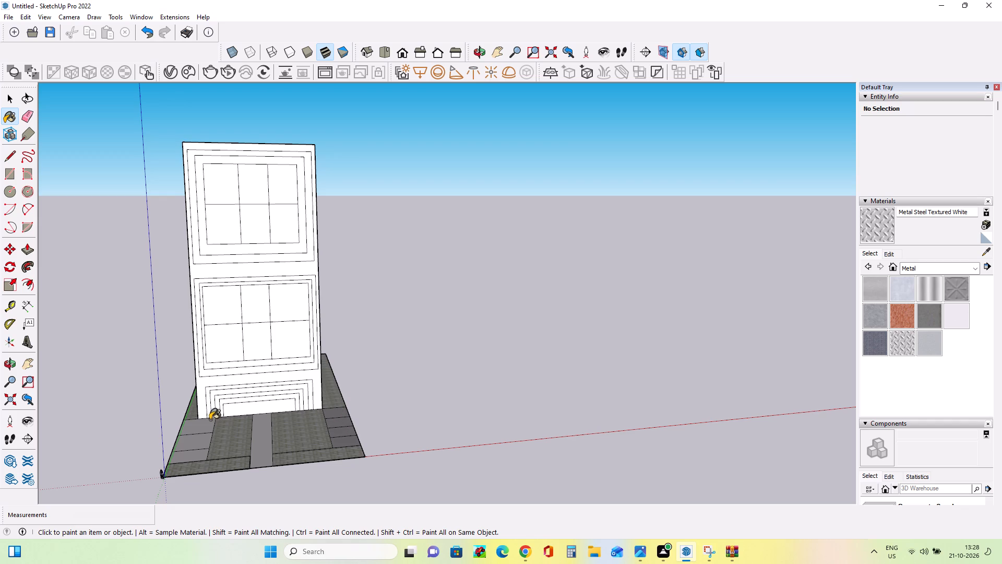
pyautogui.click(203, 422)
pyautogui.click(193, 446)
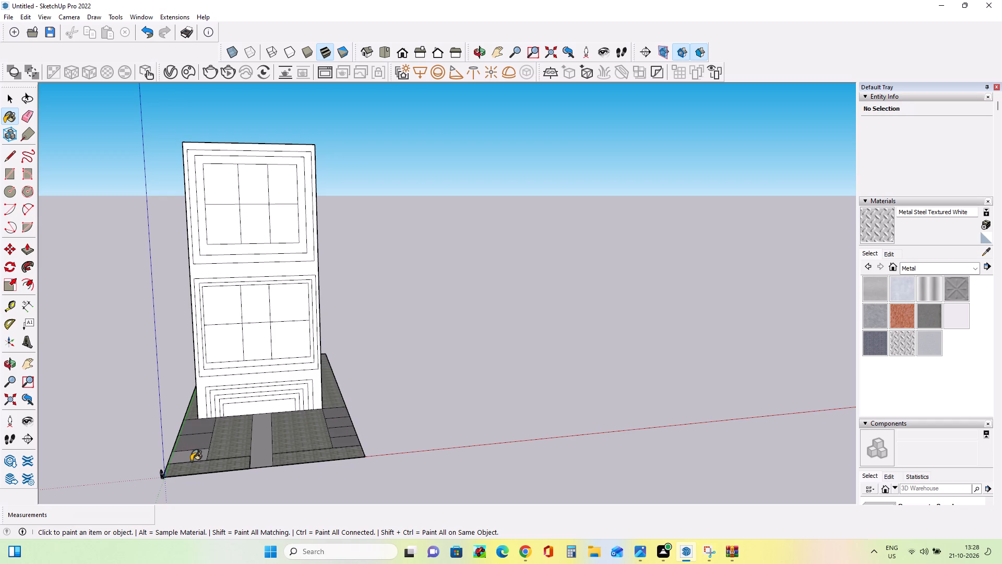
pyautogui.click(191, 461)
pyautogui.click(195, 460)
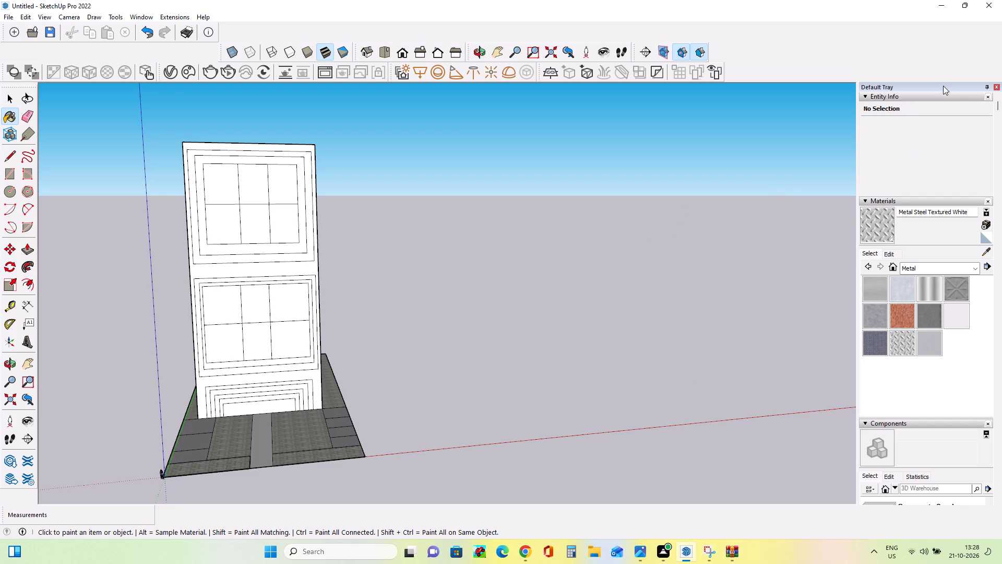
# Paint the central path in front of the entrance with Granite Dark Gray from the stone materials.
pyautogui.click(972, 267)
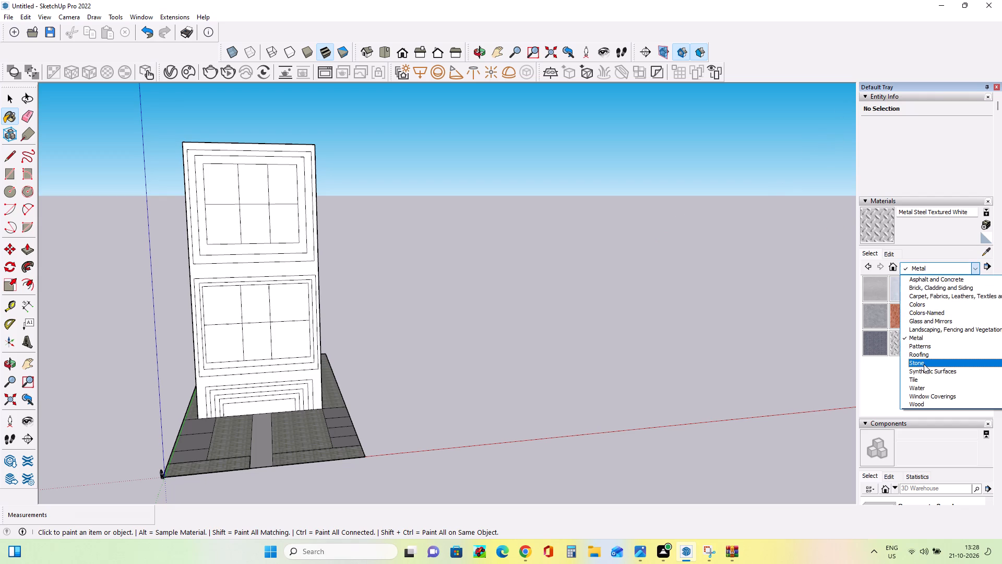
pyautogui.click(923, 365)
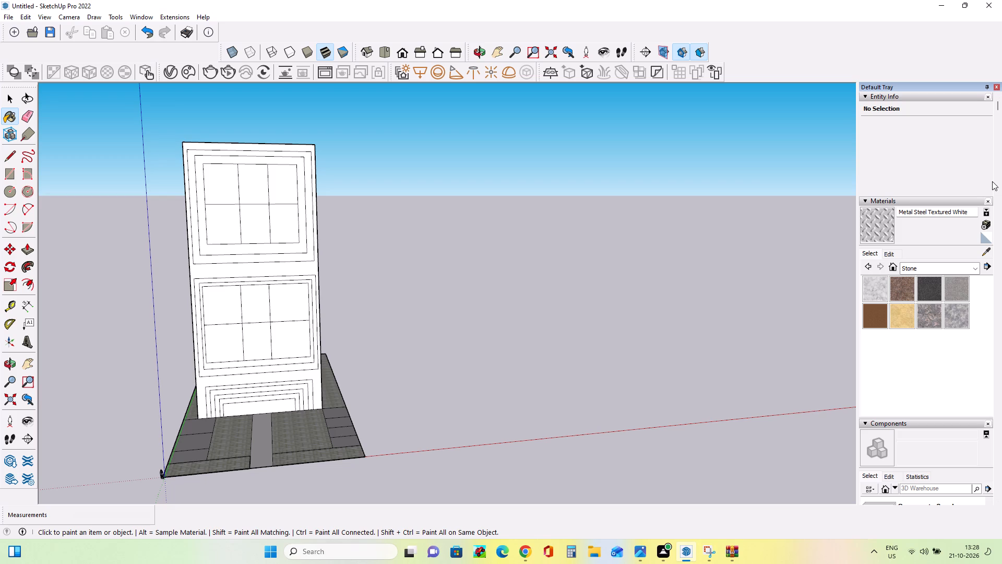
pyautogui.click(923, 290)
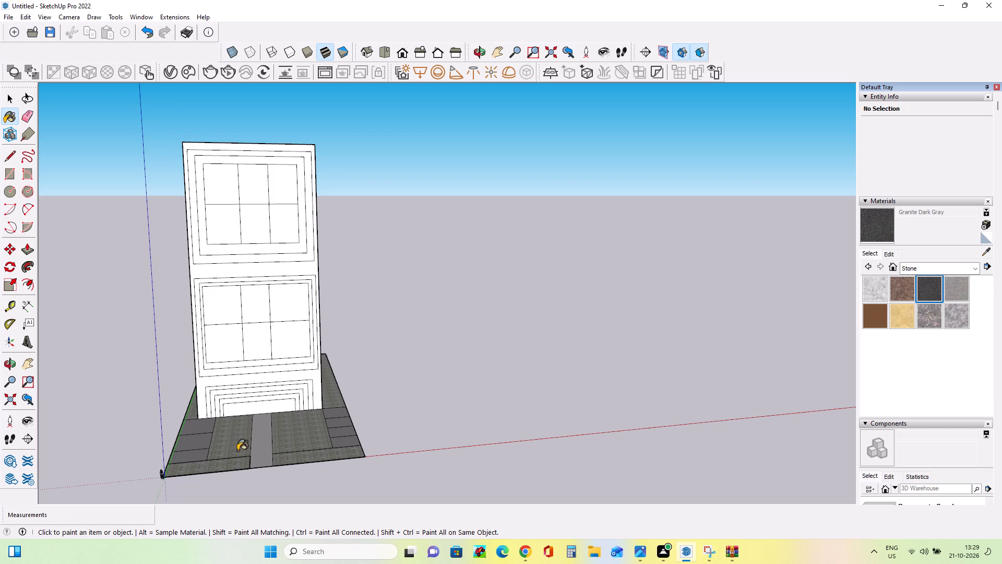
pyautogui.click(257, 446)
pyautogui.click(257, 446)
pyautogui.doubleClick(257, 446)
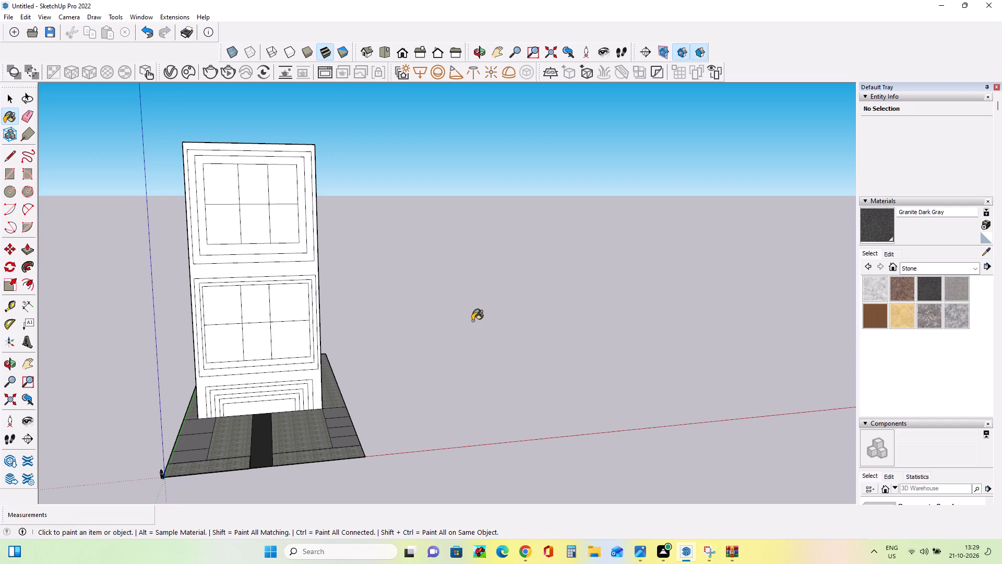
# Paint the central path with Groundcover Gravel 1 inch from the landscaping, fencing and vegetation materials.
pyautogui.click(973, 271)
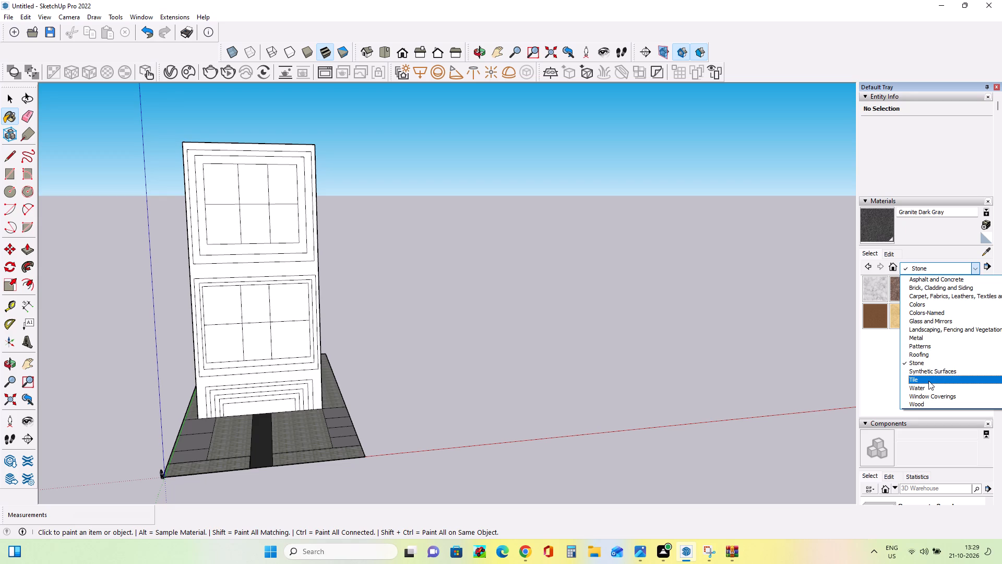
pyautogui.click(935, 330)
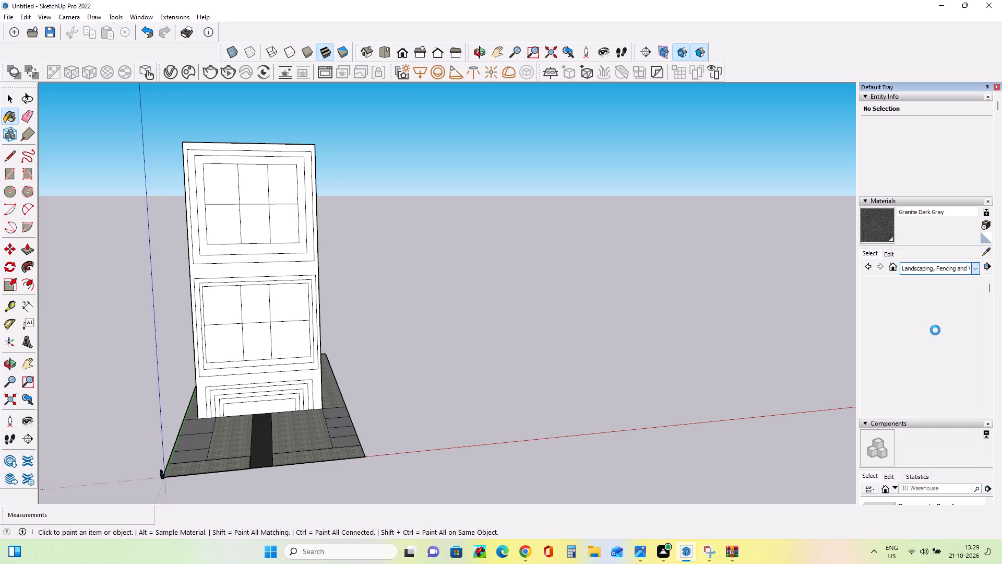
pyautogui.click(946, 344)
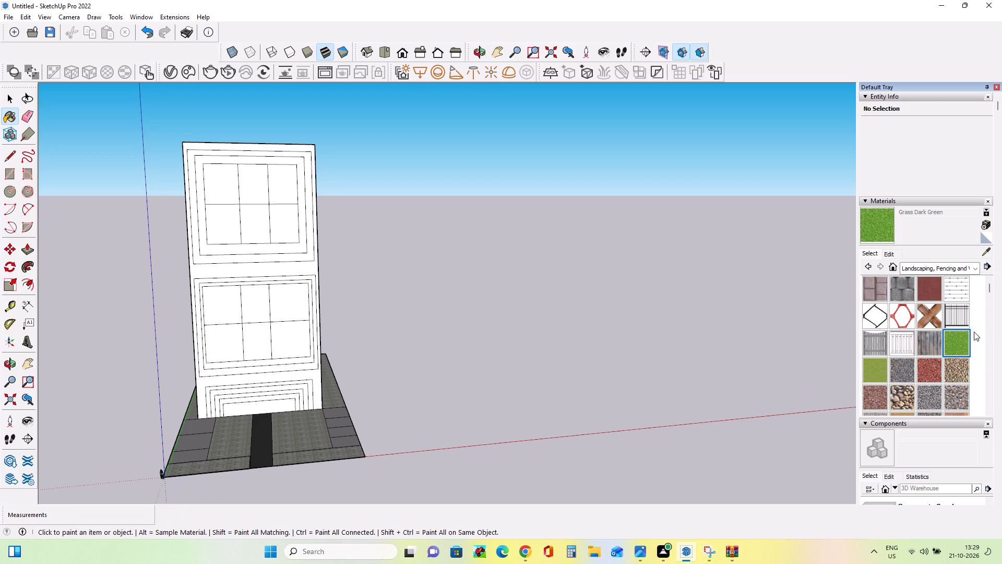
pyautogui.click(956, 368)
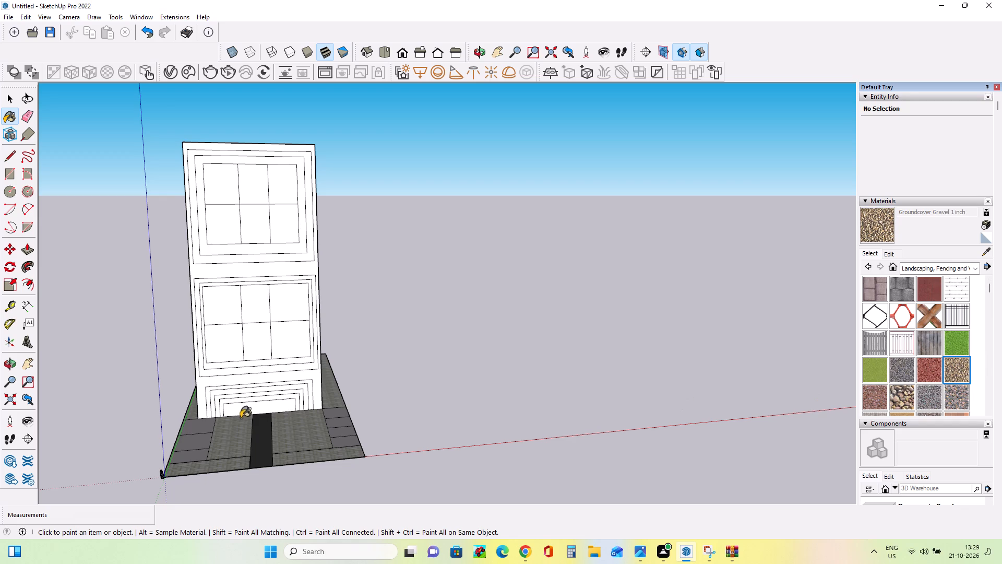
pyautogui.click(249, 442)
pyautogui.click(256, 444)
pyautogui.click(261, 443)
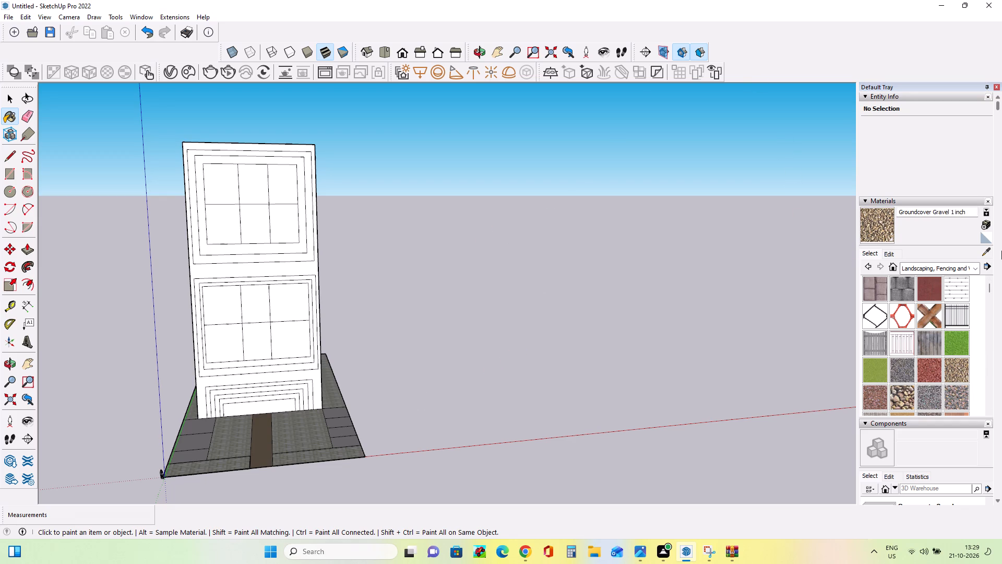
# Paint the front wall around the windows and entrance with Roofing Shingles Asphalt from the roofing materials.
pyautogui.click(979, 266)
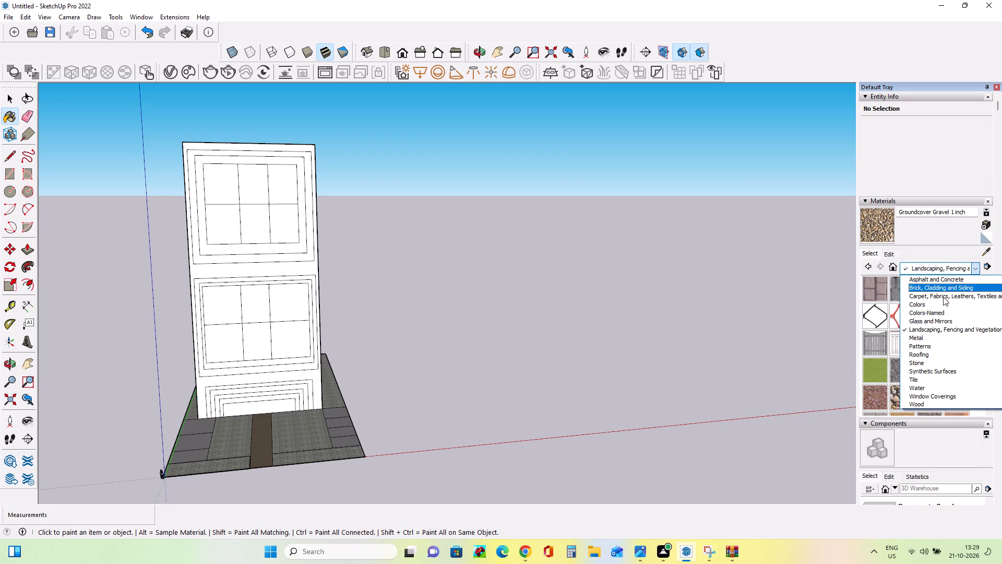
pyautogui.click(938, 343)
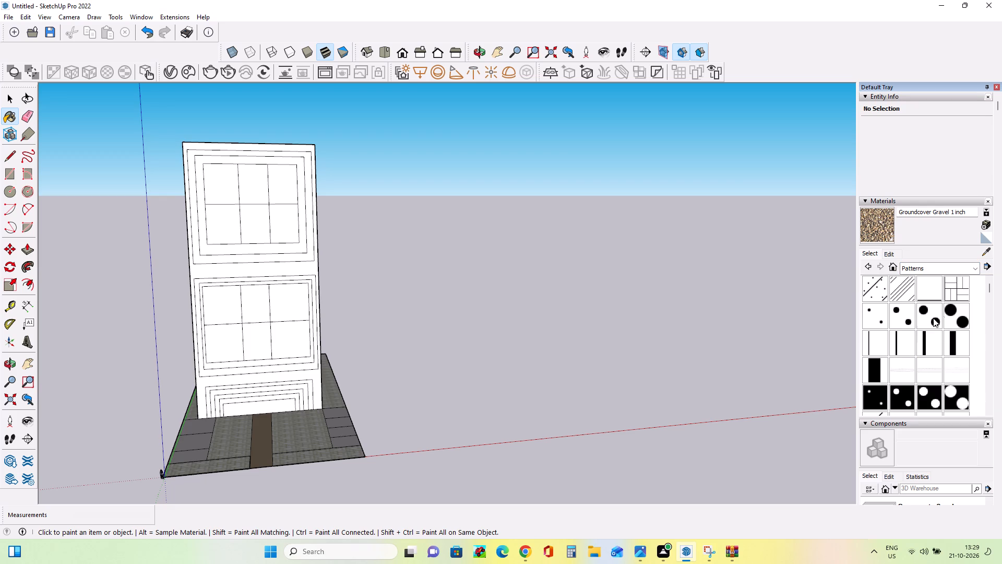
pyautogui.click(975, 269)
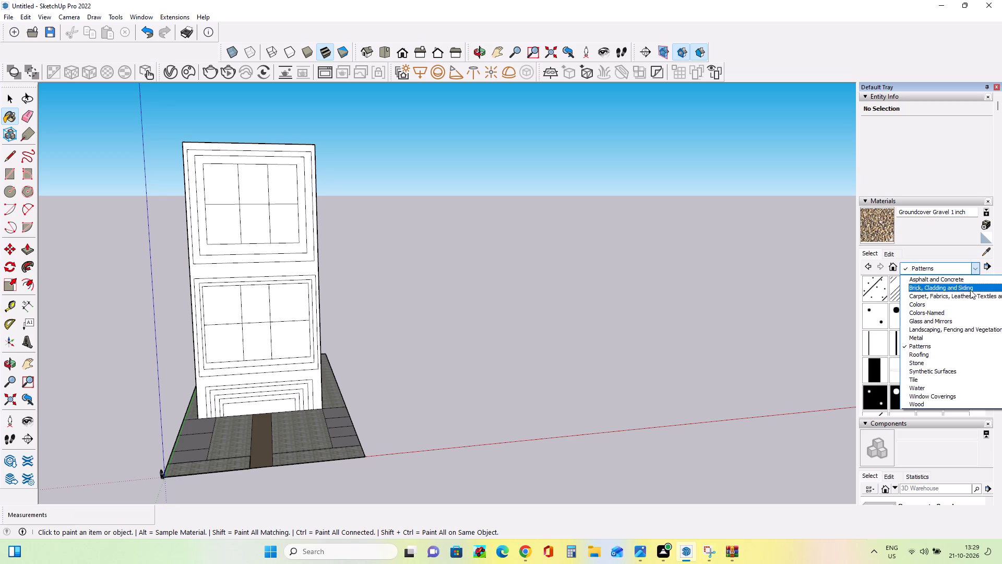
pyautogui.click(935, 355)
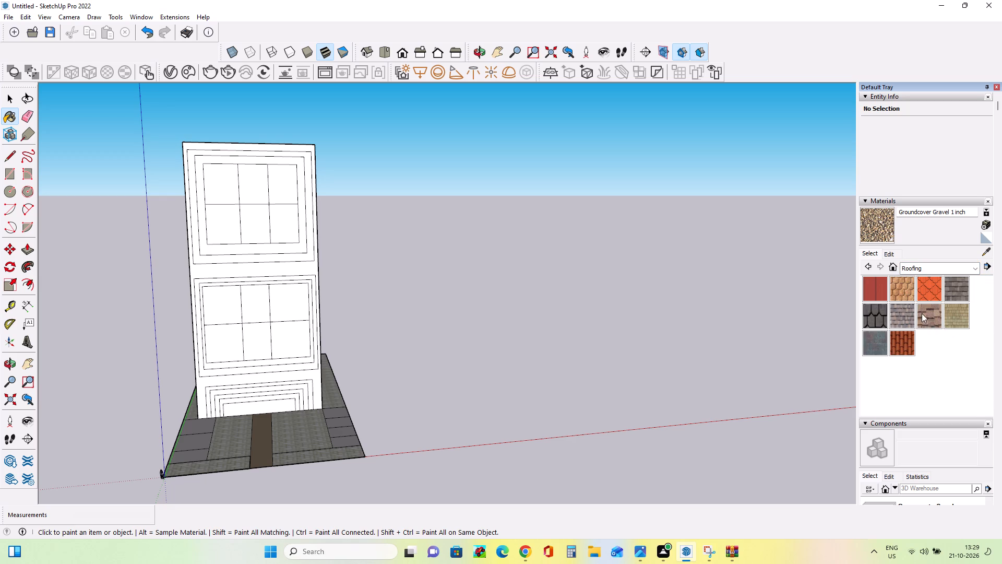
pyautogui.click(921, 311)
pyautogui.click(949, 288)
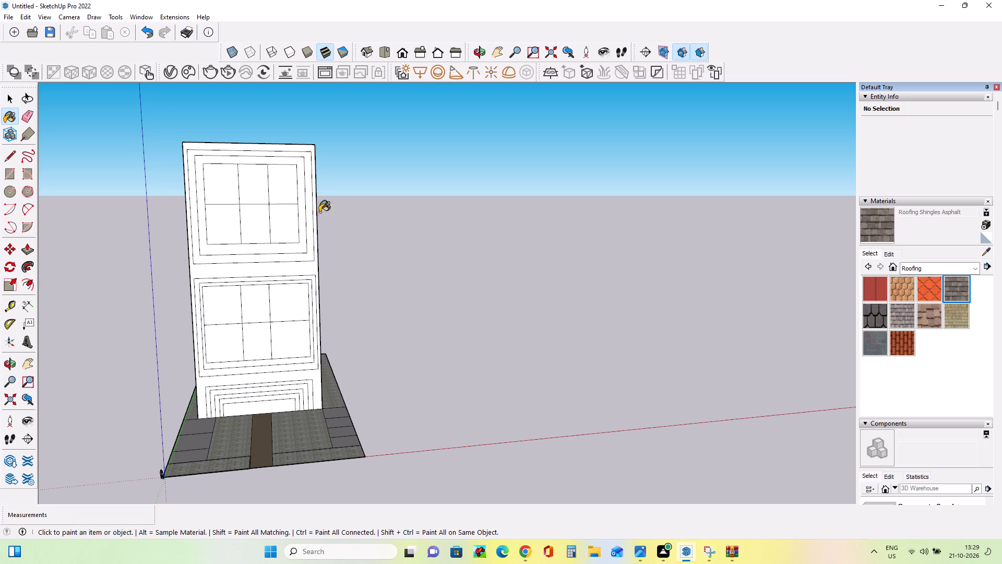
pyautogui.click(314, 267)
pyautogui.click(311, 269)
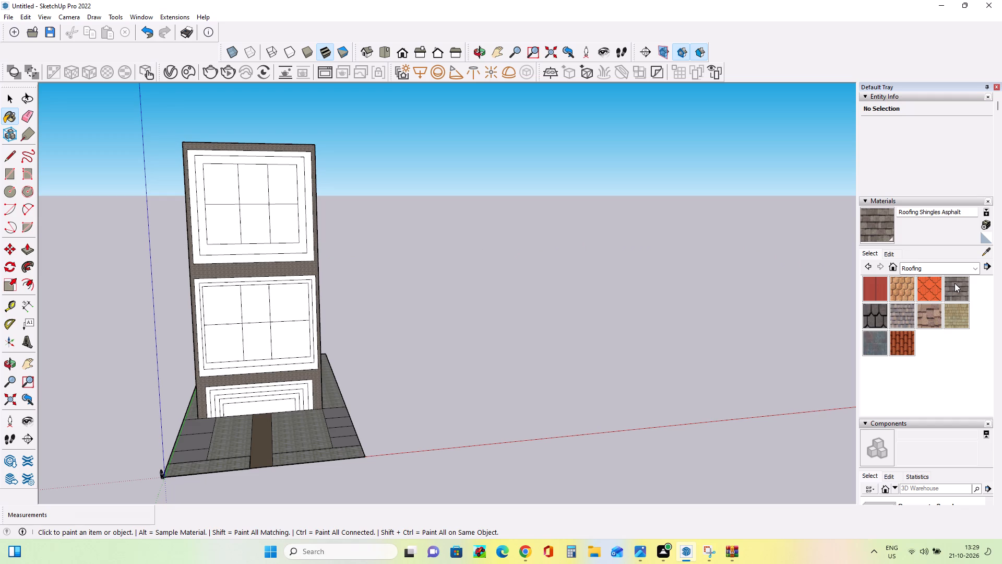
# Paint the front wall around the windows and entrance with the dark grey Color M06 from the colors collection.
pyautogui.click(973, 266)
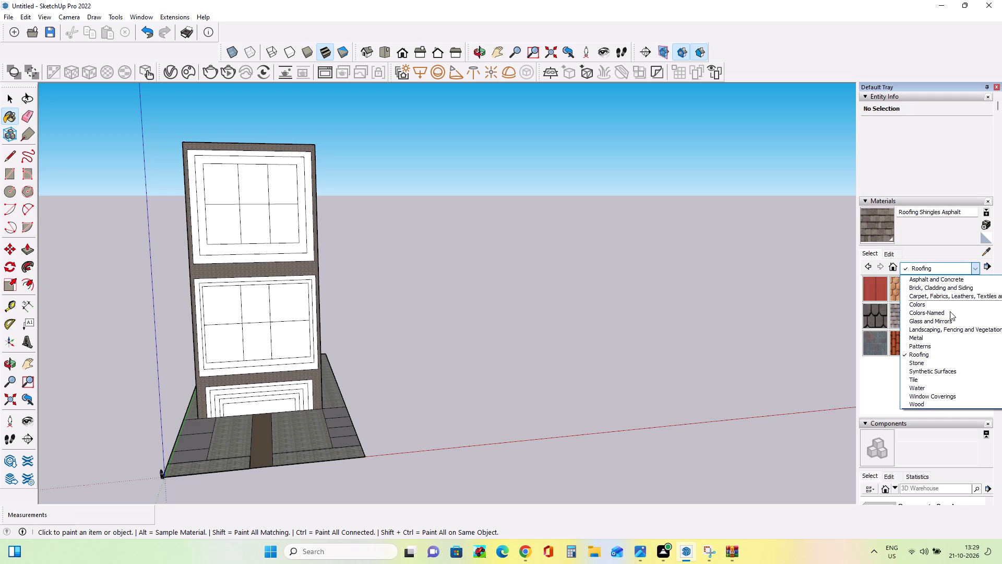
pyautogui.click(937, 332)
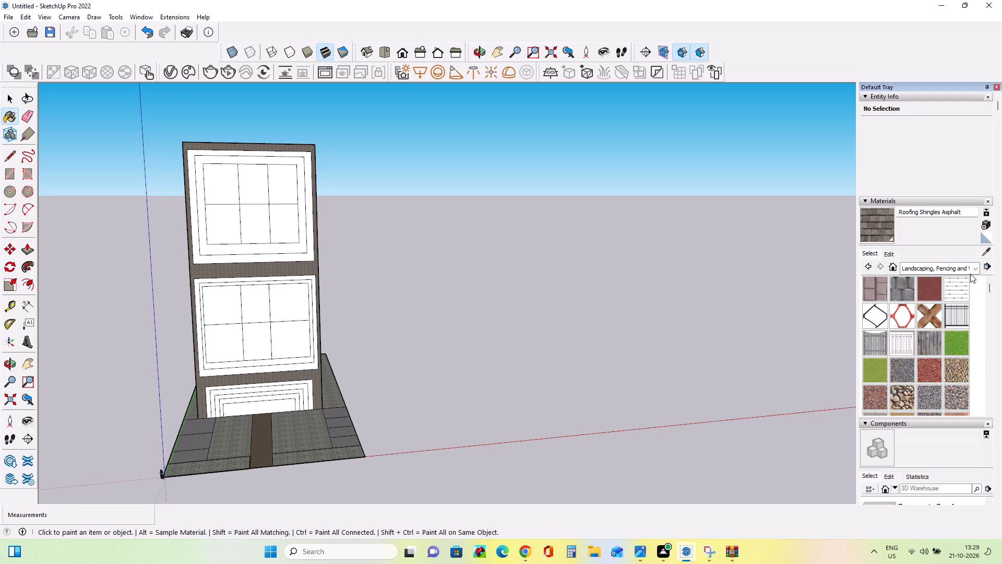
pyautogui.click(980, 260)
pyautogui.click(977, 269)
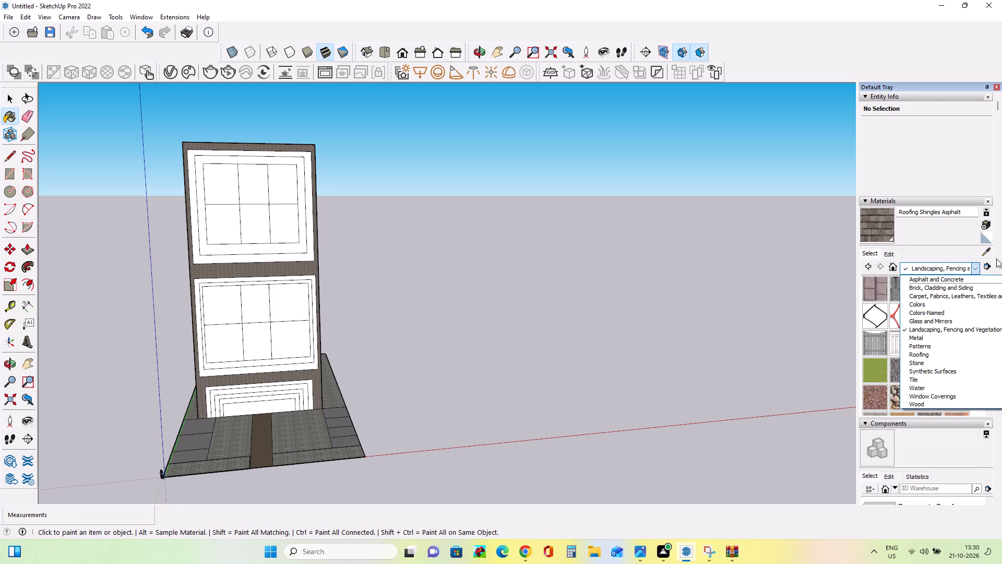
pyautogui.click(973, 308)
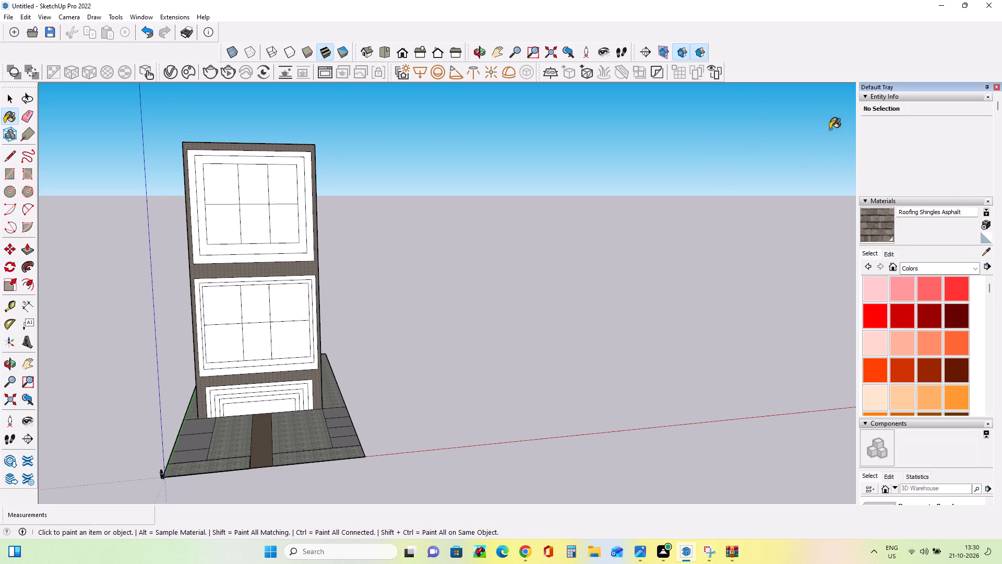
pyautogui.scroll(-6, 918, 309)
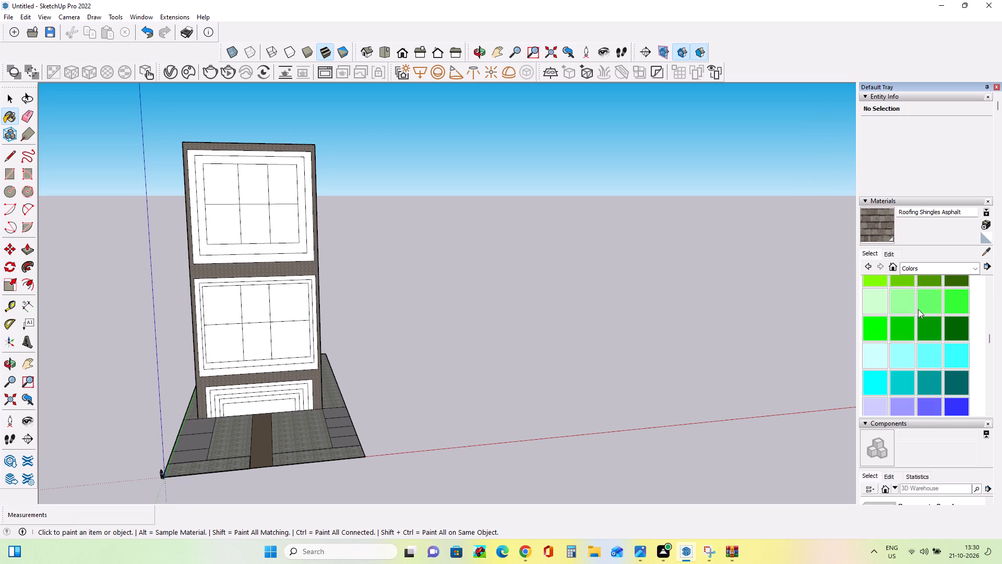
pyautogui.scroll(-4, 918, 309)
pyautogui.click(924, 315)
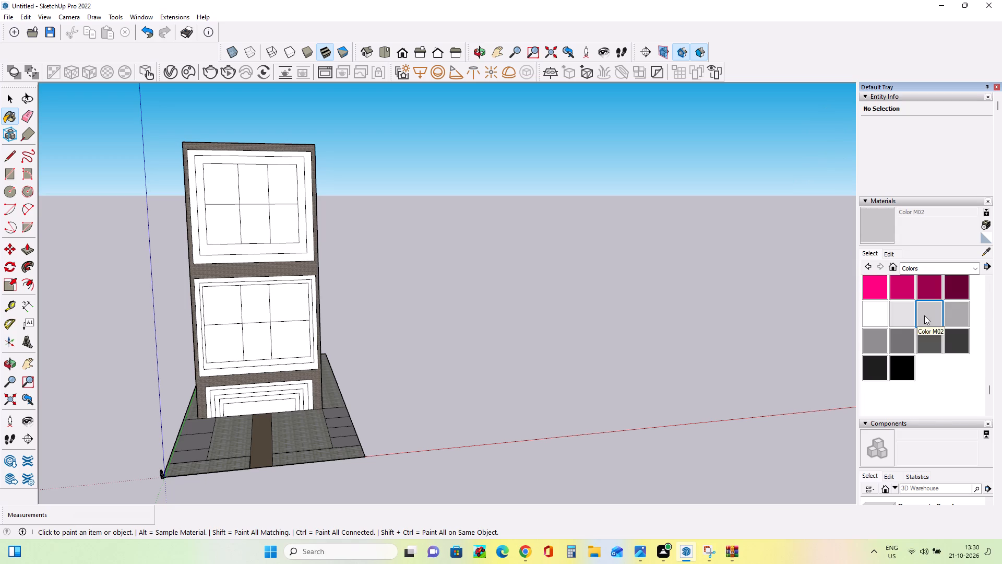
pyautogui.click(896, 338)
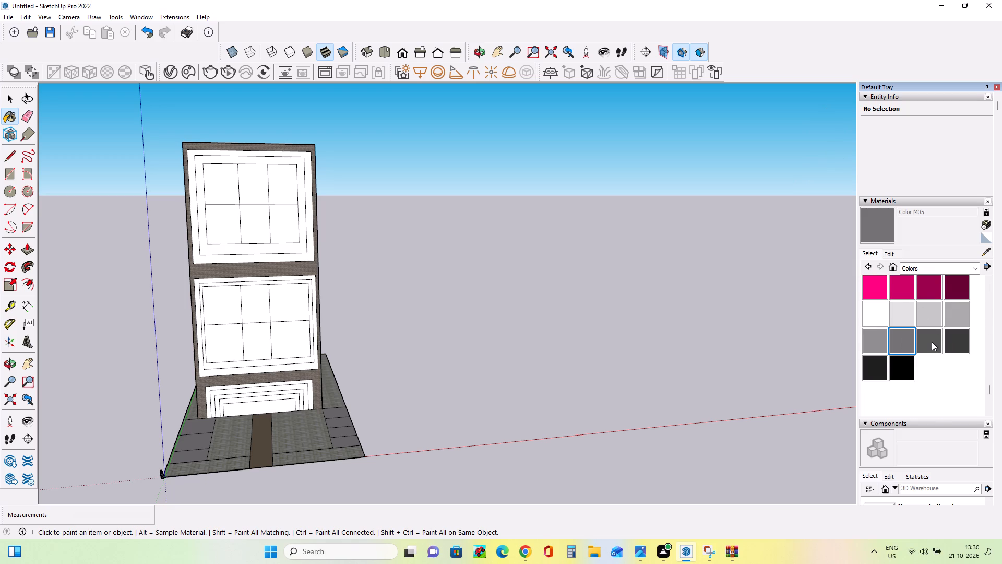
pyautogui.click(931, 342)
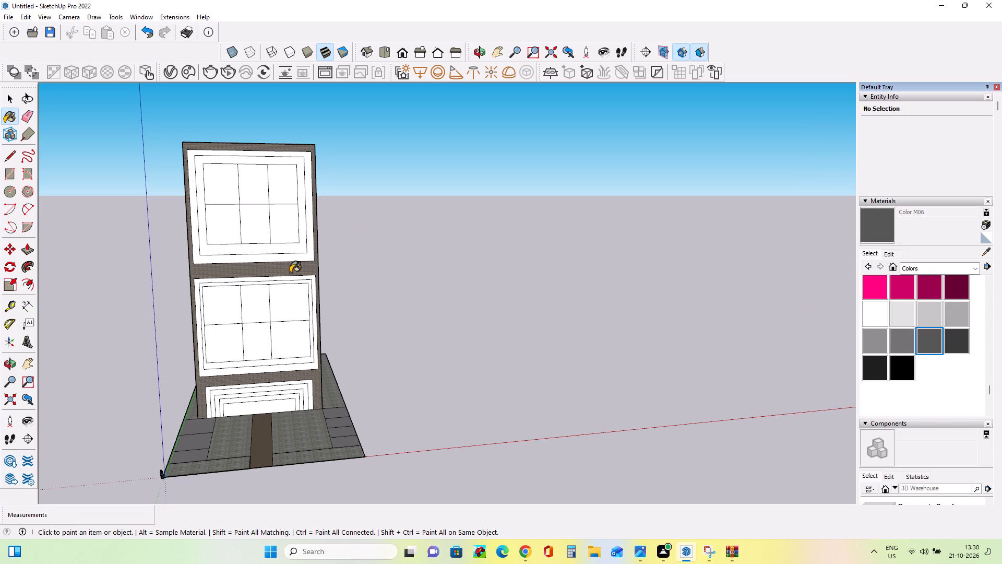
pyautogui.click(290, 273)
pyautogui.click(290, 272)
pyautogui.doubleClick(290, 272)
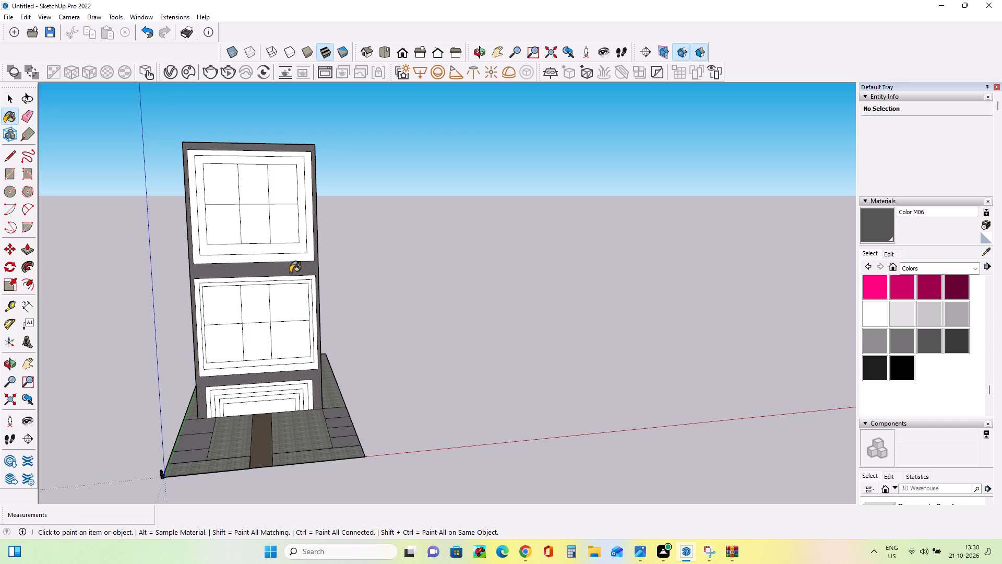
# Paint all six panes of the lower window with the turquoise Color H06.
pyautogui.click(979, 269)
pyautogui.click(941, 302)
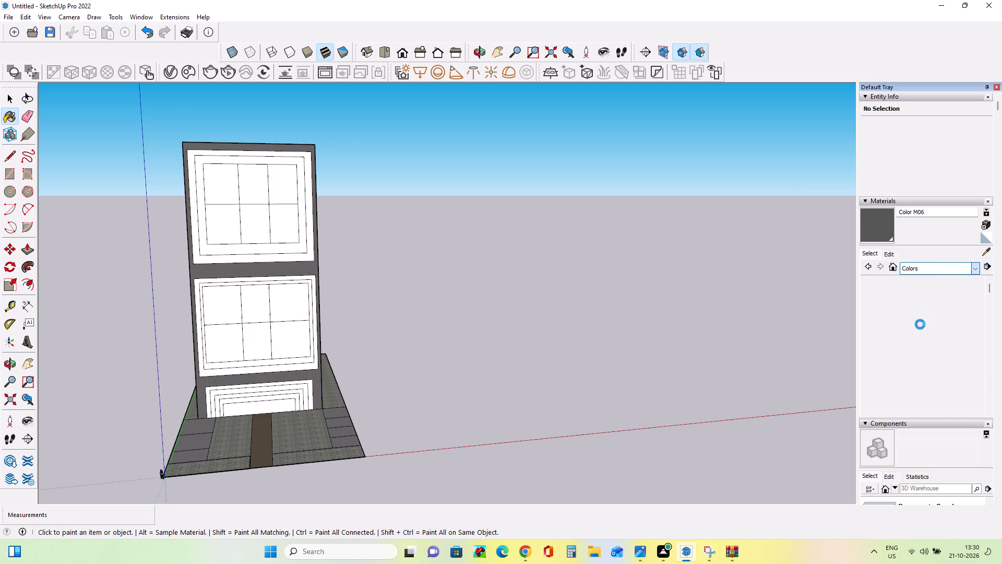
pyautogui.scroll(3, 923, 324)
pyautogui.scroll(-6, 924, 320)
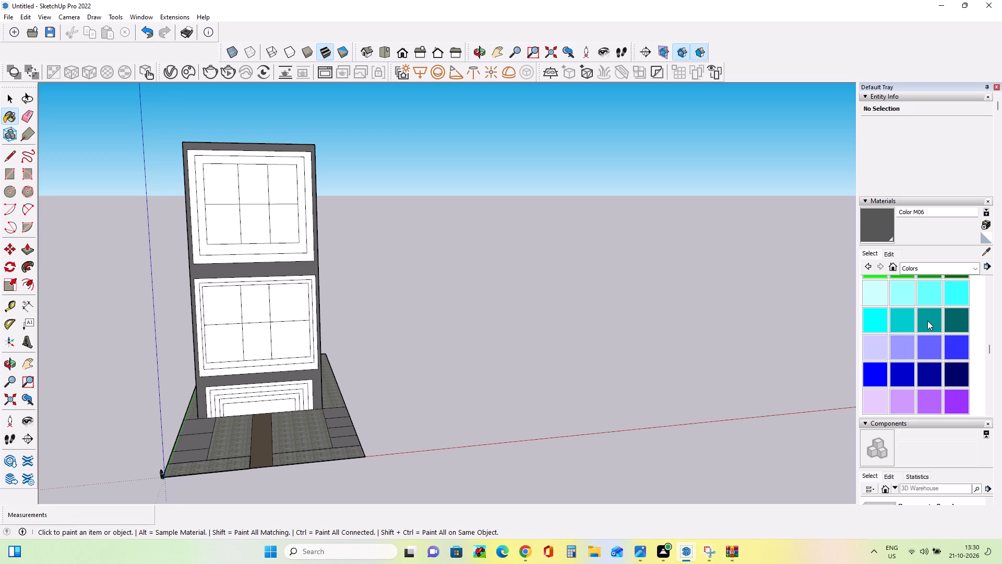
pyautogui.click(907, 323)
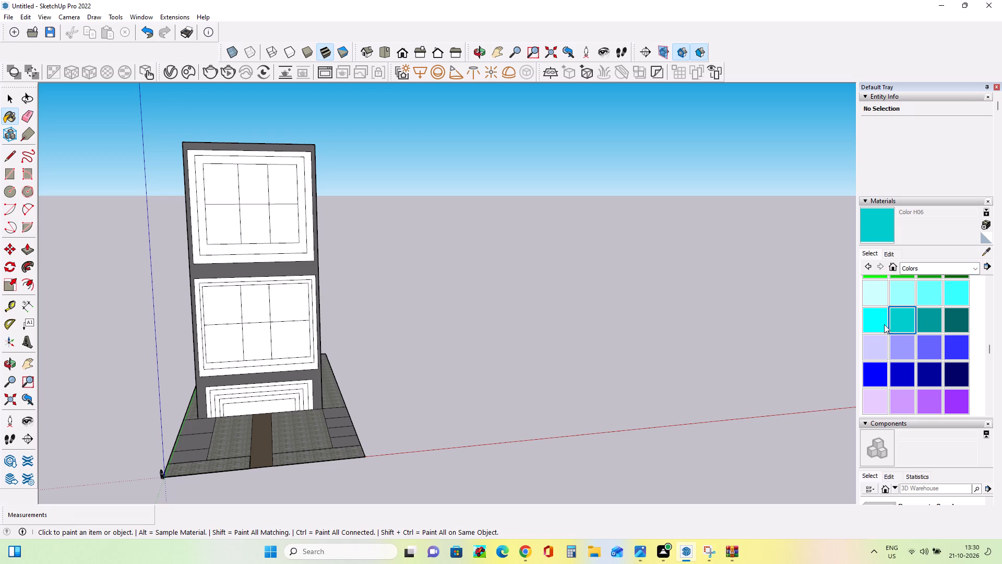
pyautogui.click(212, 314)
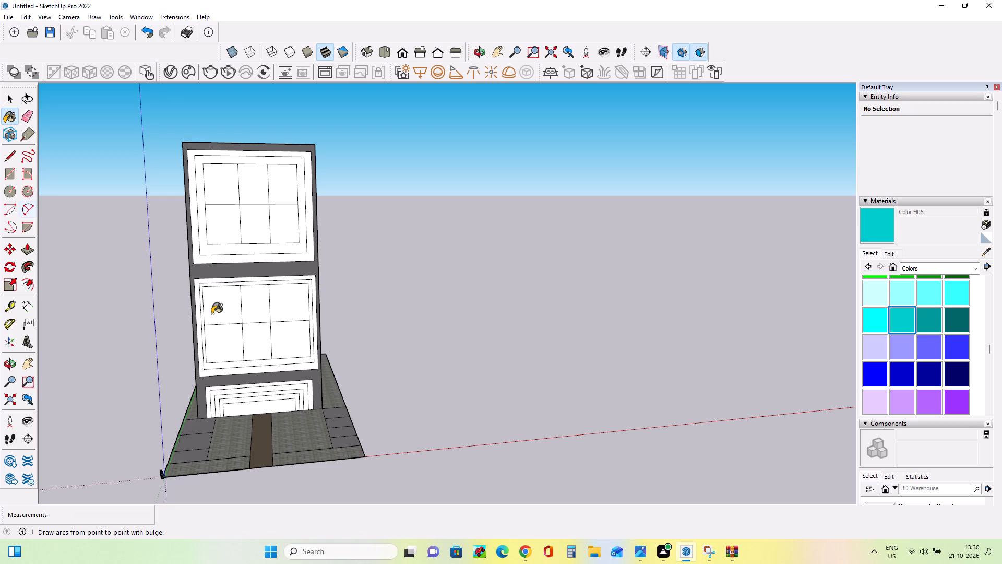
pyautogui.click(220, 341)
pyautogui.click(249, 297)
pyautogui.click(256, 328)
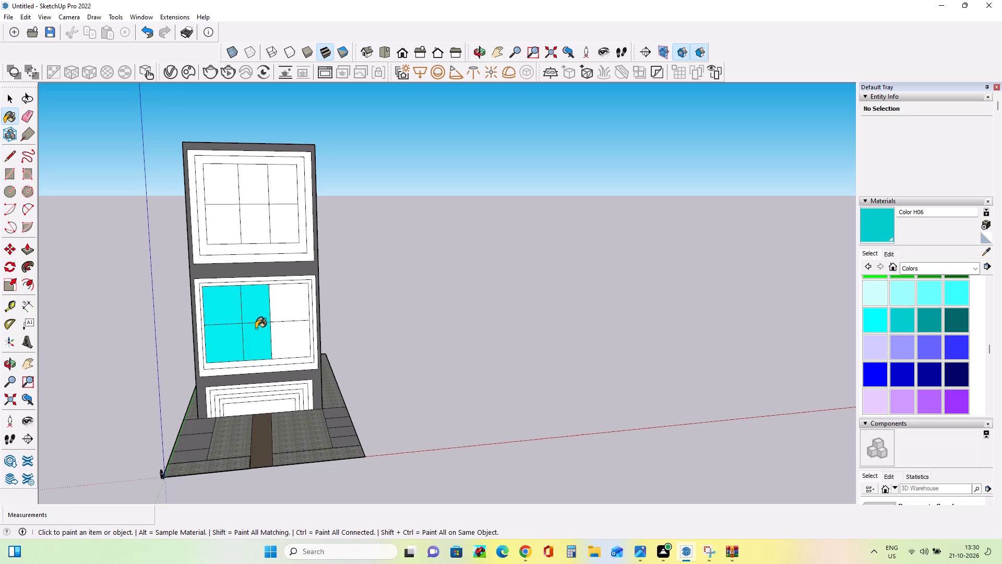
pyautogui.moveTo(282, 301); pyautogui.dragTo(282, 307)
pyautogui.click(280, 340)
# Paint all six panes of the upper window with Color H06.
pyautogui.click(283, 225)
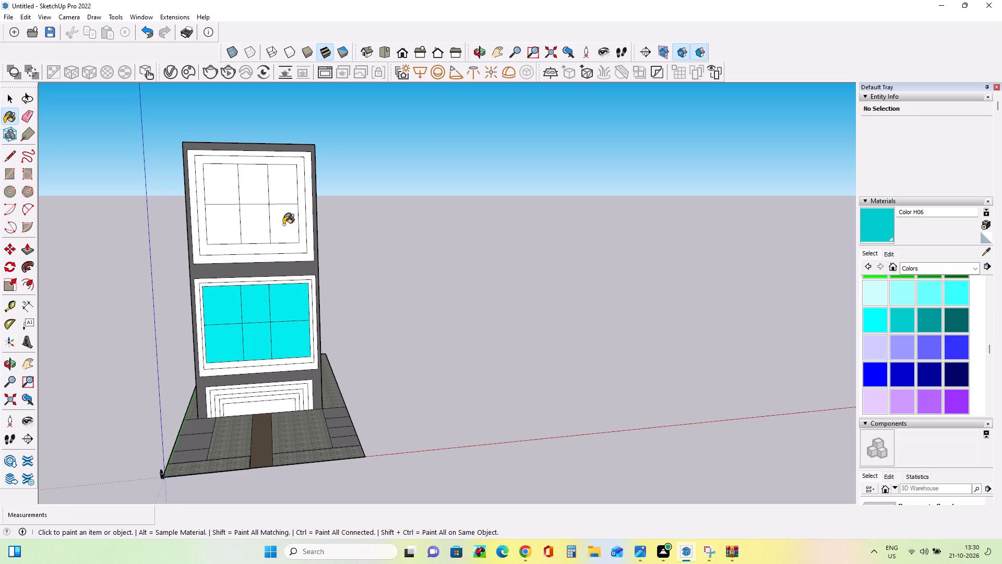
pyautogui.click(266, 182)
pyautogui.click(257, 232)
pyautogui.click(279, 186)
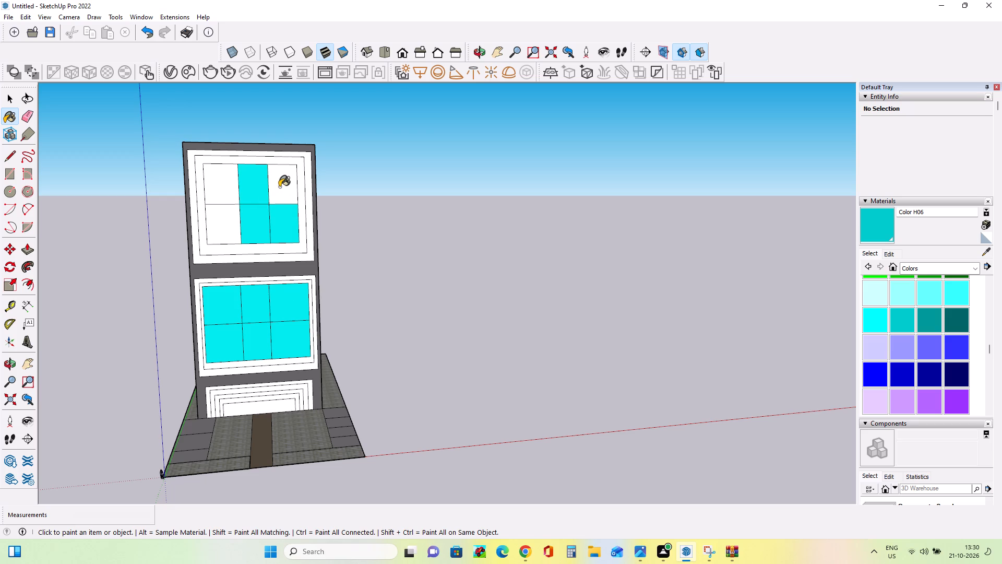
pyautogui.click(211, 220)
pyautogui.click(215, 192)
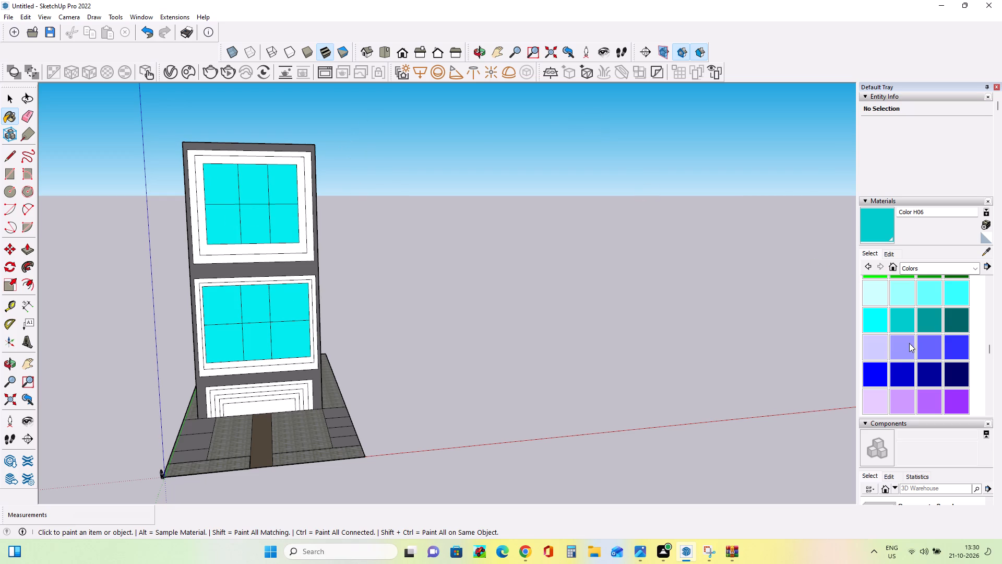
# Paint the nested frame bands around the upper and lower windows with the blue Color I04.
pyautogui.click(949, 336)
pyautogui.click(296, 256)
pyautogui.click(294, 246)
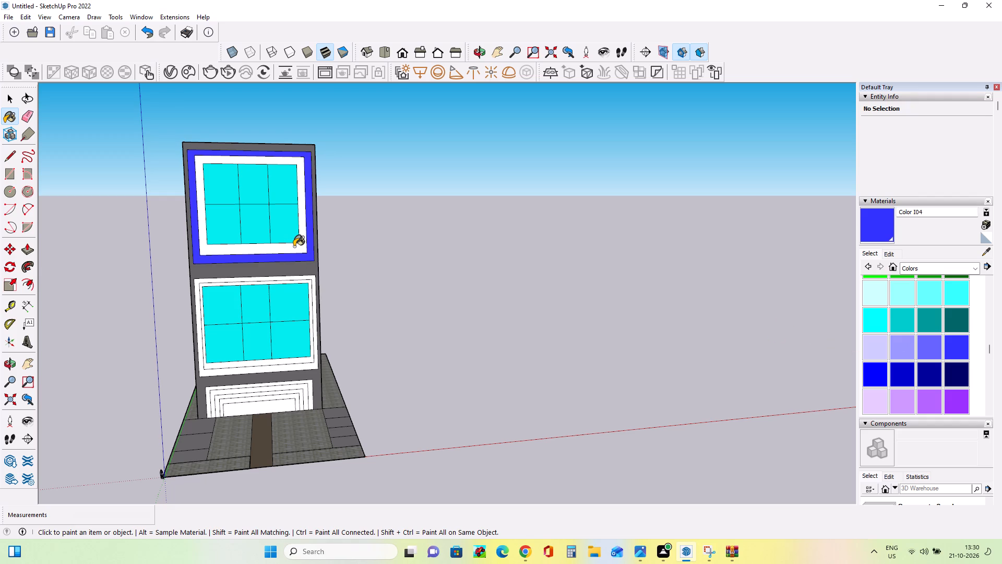
pyautogui.click(295, 365)
pyautogui.click(295, 360)
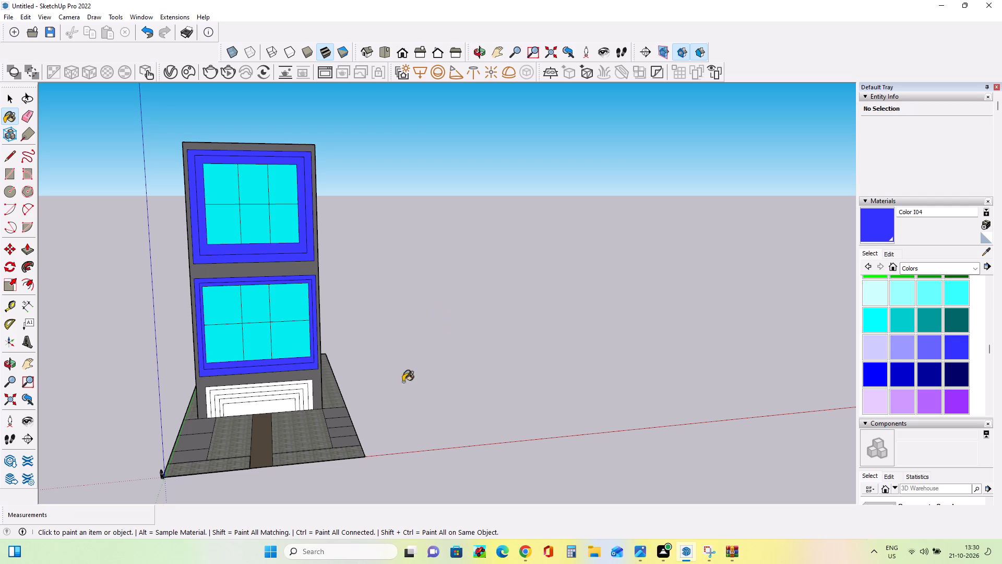
# Examine the entrance panel's nested bands up close and browse the colors collection for a suitable finish.
pyautogui.scroll(2, 209, 419)
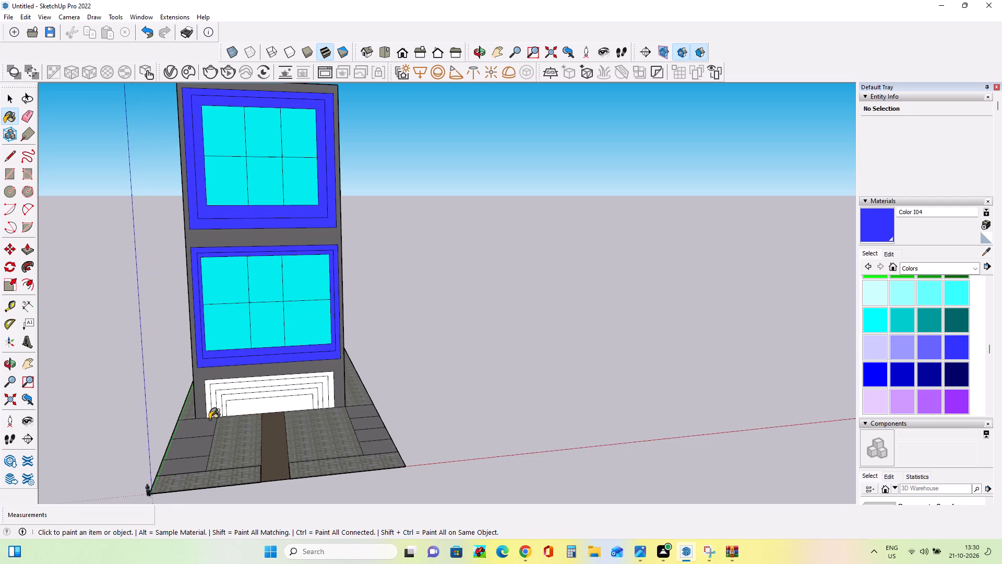
pyautogui.scroll(10, 209, 417)
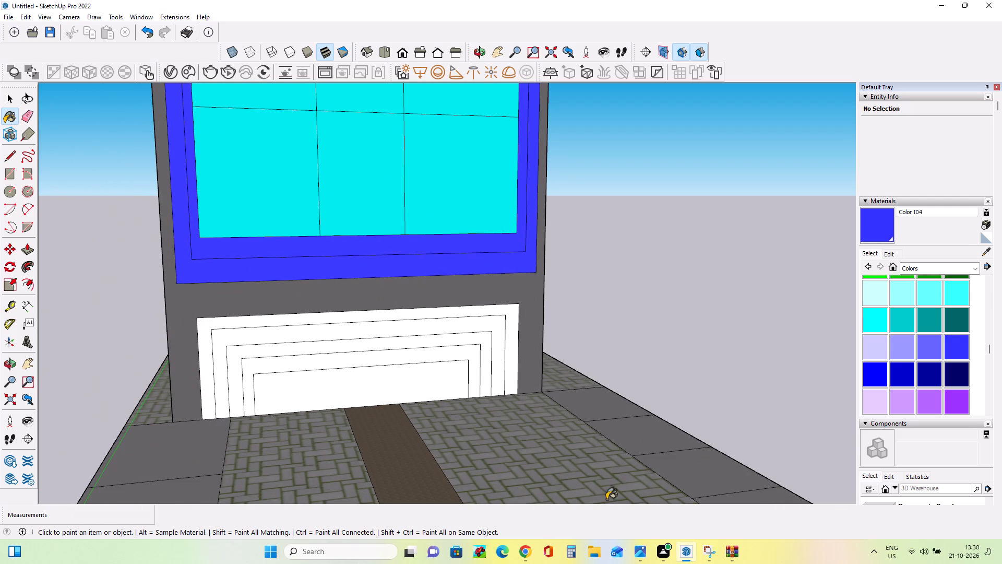
pyautogui.scroll(-2, 898, 396)
pyautogui.scroll(-2, 925, 335)
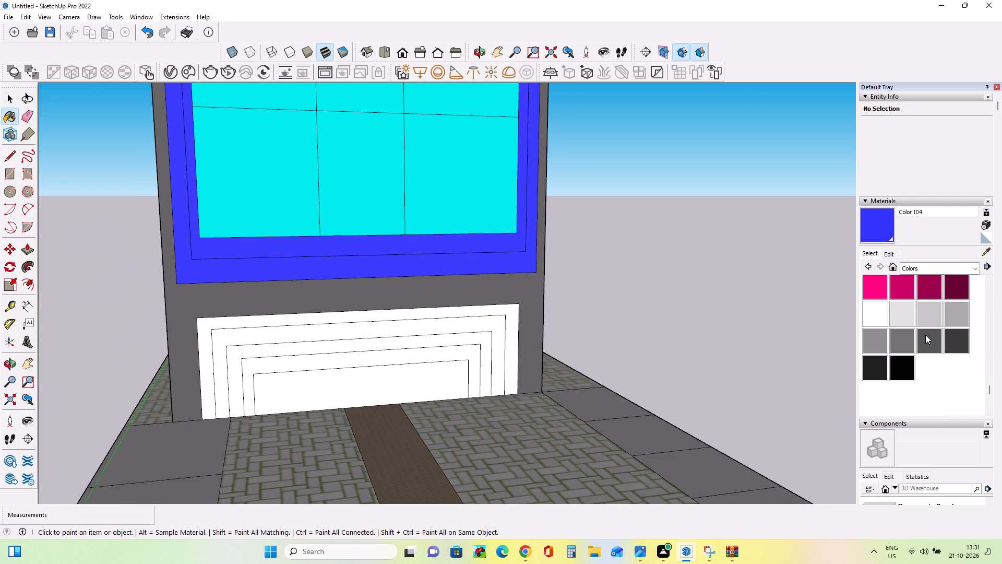
pyautogui.scroll(8, 925, 335)
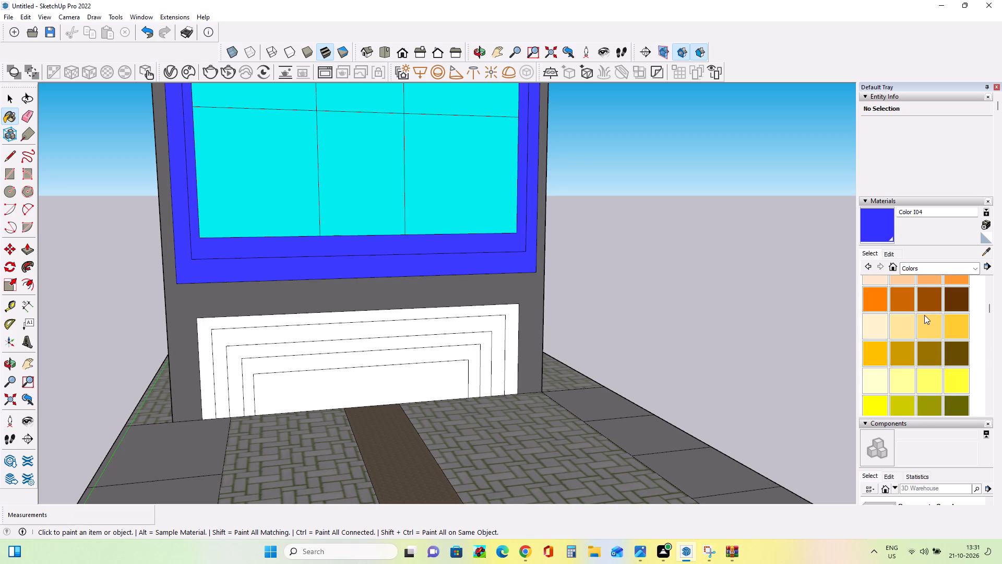
pyautogui.scroll(4, 924, 315)
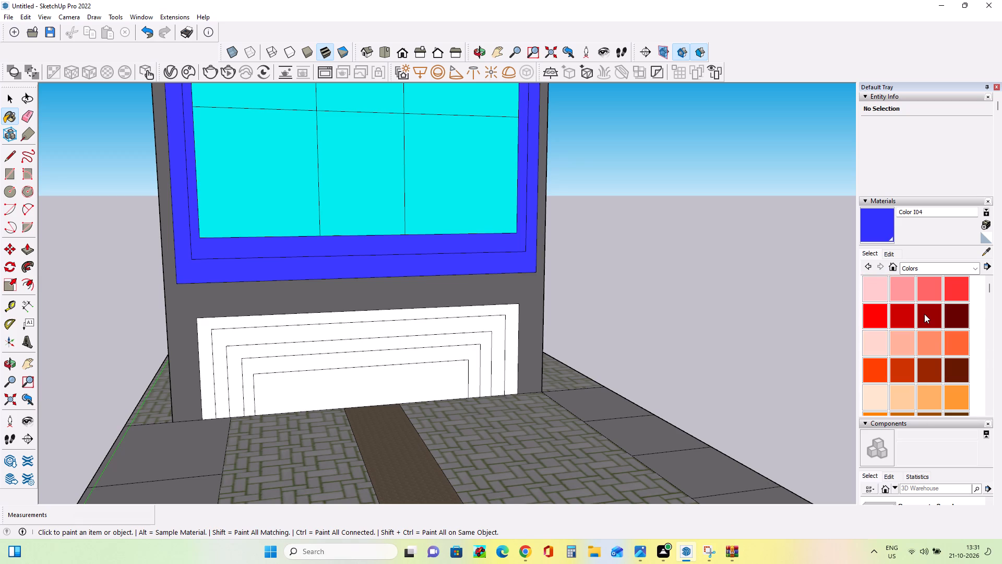
pyautogui.scroll(1, 924, 312)
pyautogui.scroll(-1, 924, 312)
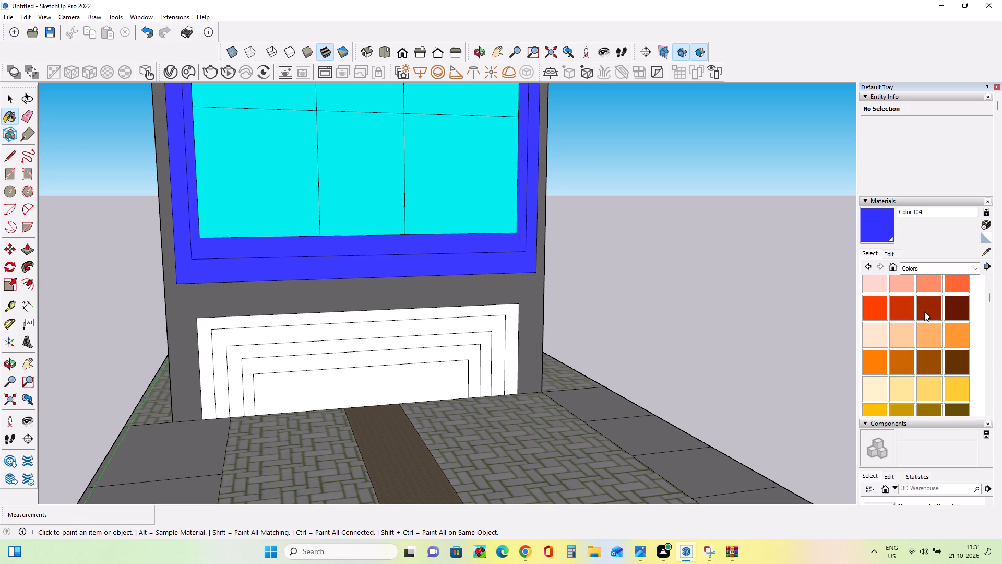
pyautogui.scroll(-6, 924, 312)
pyautogui.scroll(1, 924, 312)
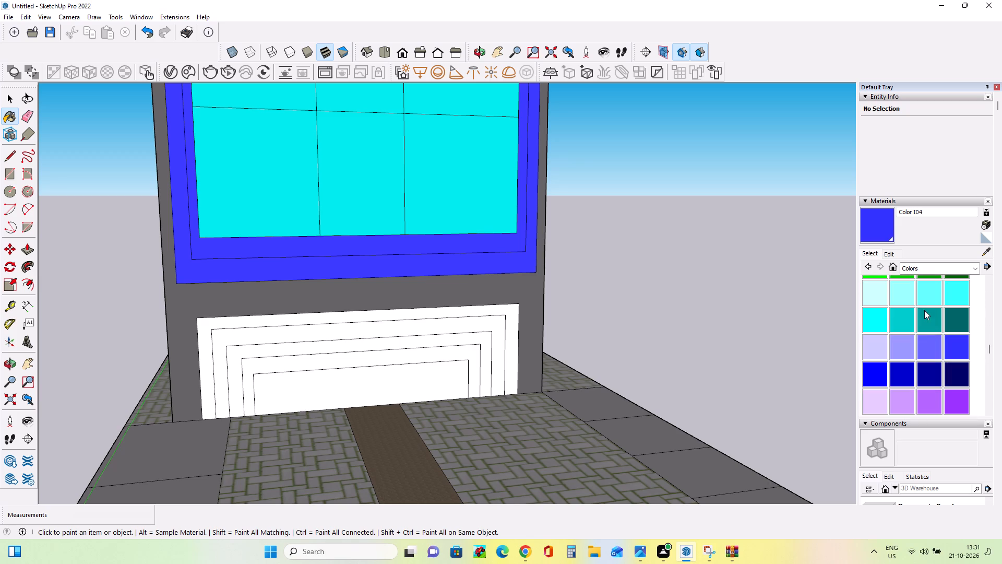
# Paint the outermost and the fourth nested bands of the entrance panel with Diamond Box from the patterns collection.
pyautogui.click(971, 269)
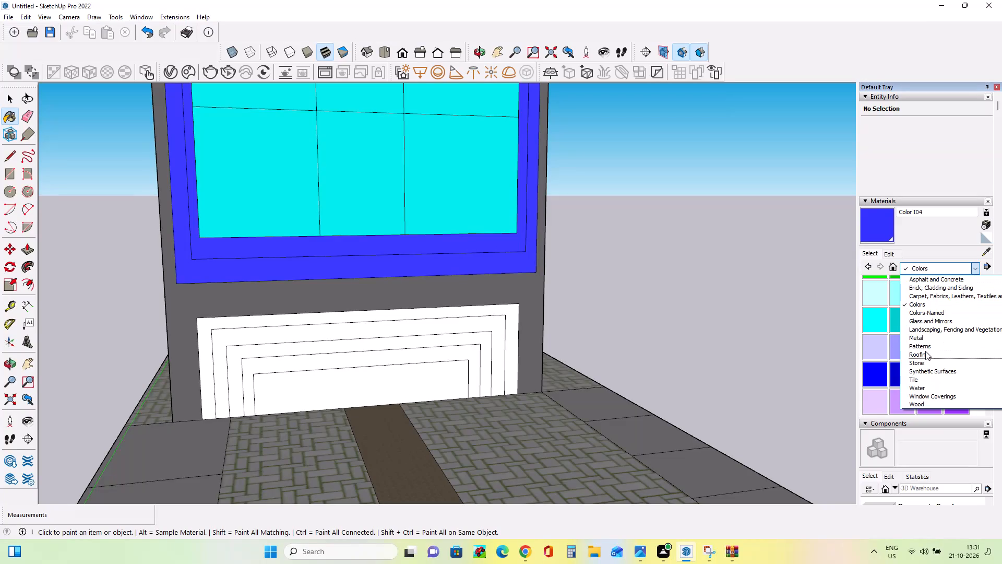
pyautogui.click(926, 348)
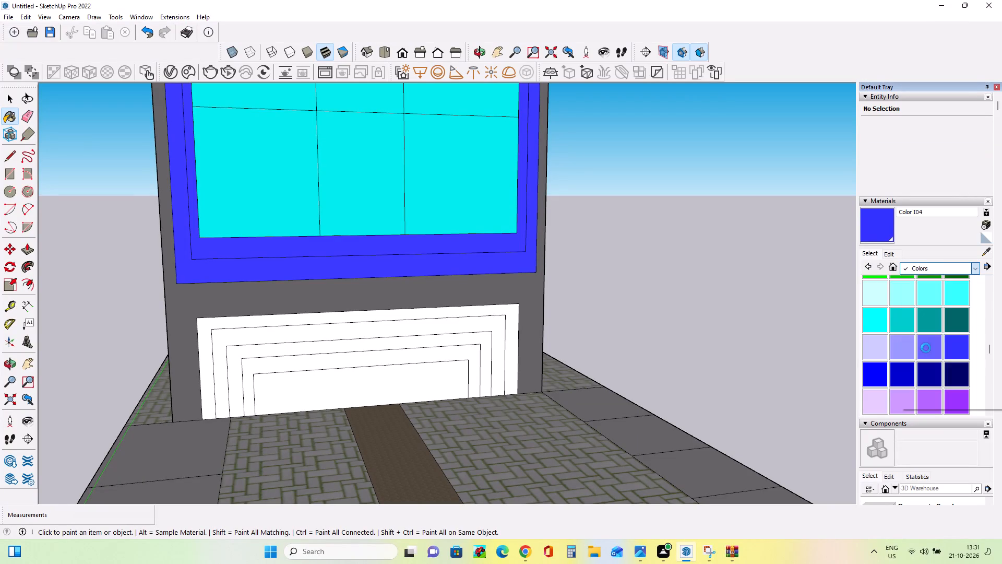
pyautogui.scroll(-3, 926, 348)
pyautogui.click(909, 323)
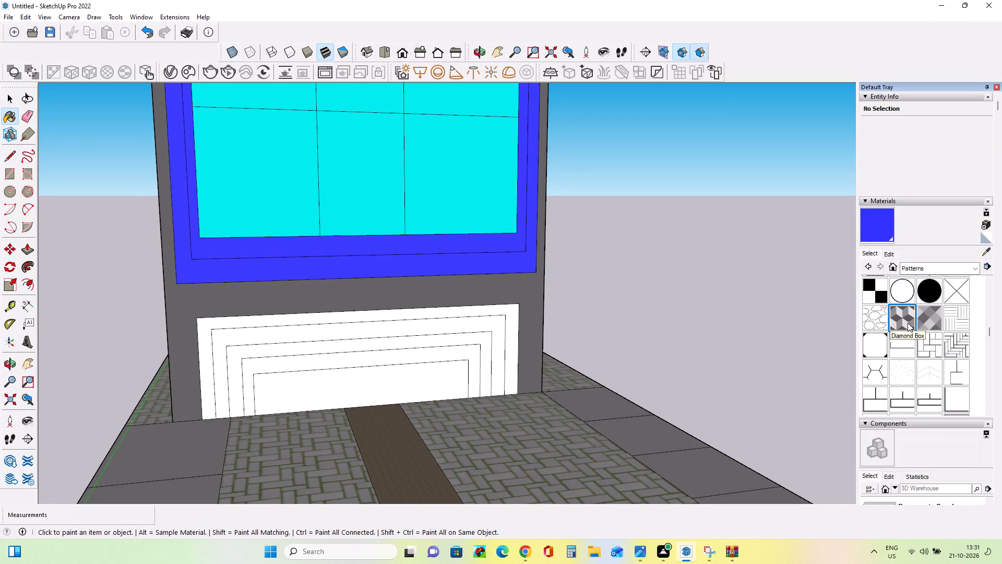
pyautogui.click(512, 355)
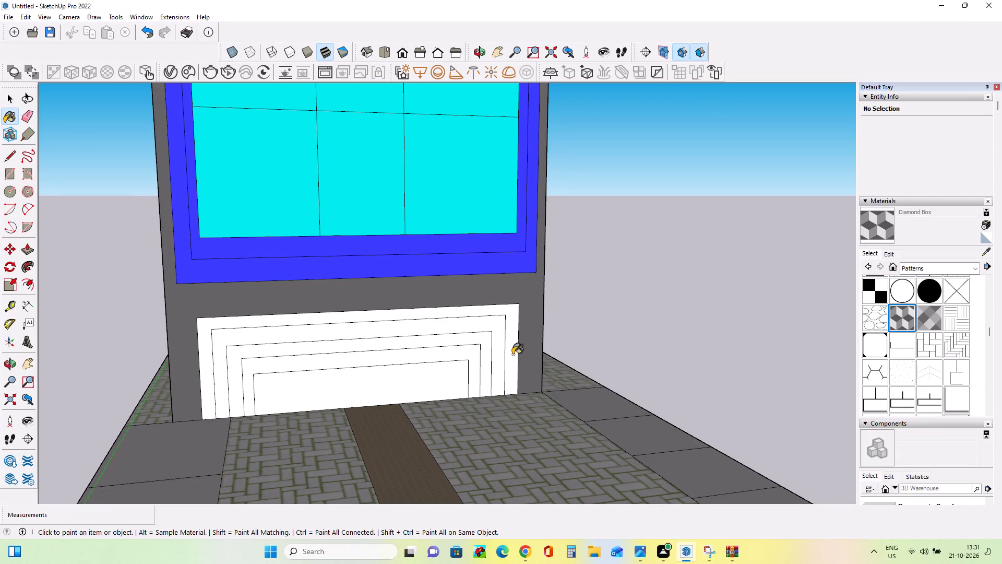
pyautogui.click(511, 355)
pyautogui.click(511, 356)
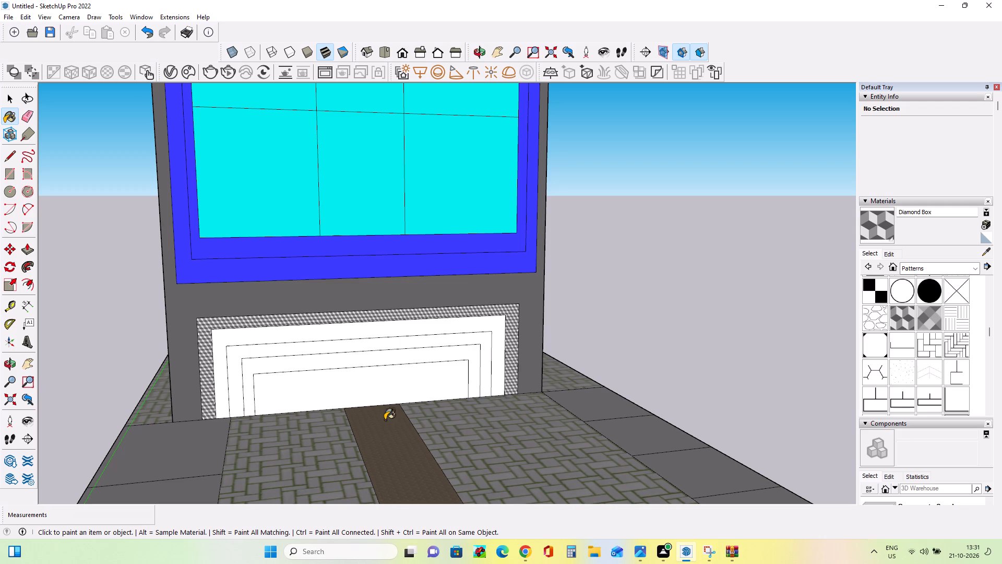
pyautogui.click(474, 386)
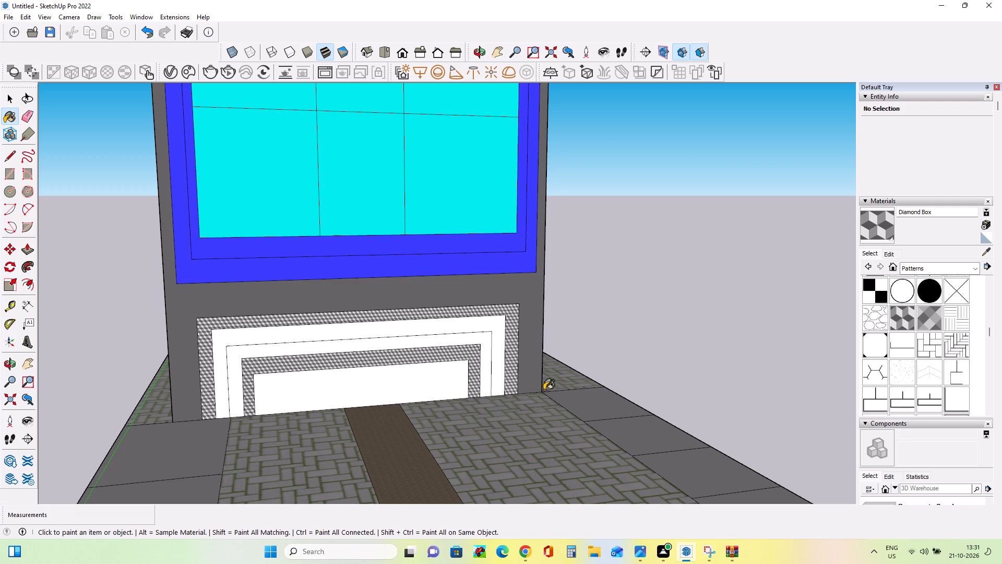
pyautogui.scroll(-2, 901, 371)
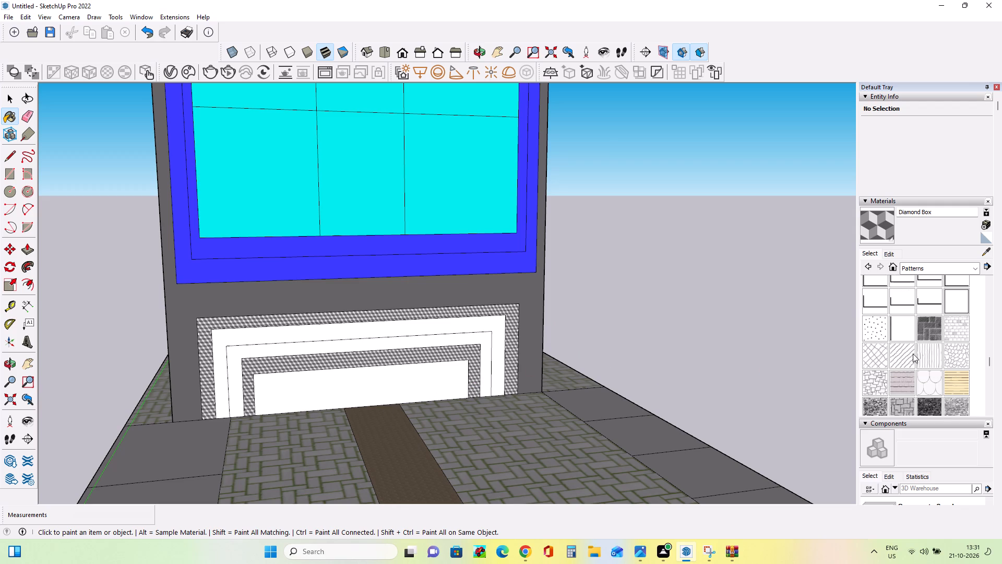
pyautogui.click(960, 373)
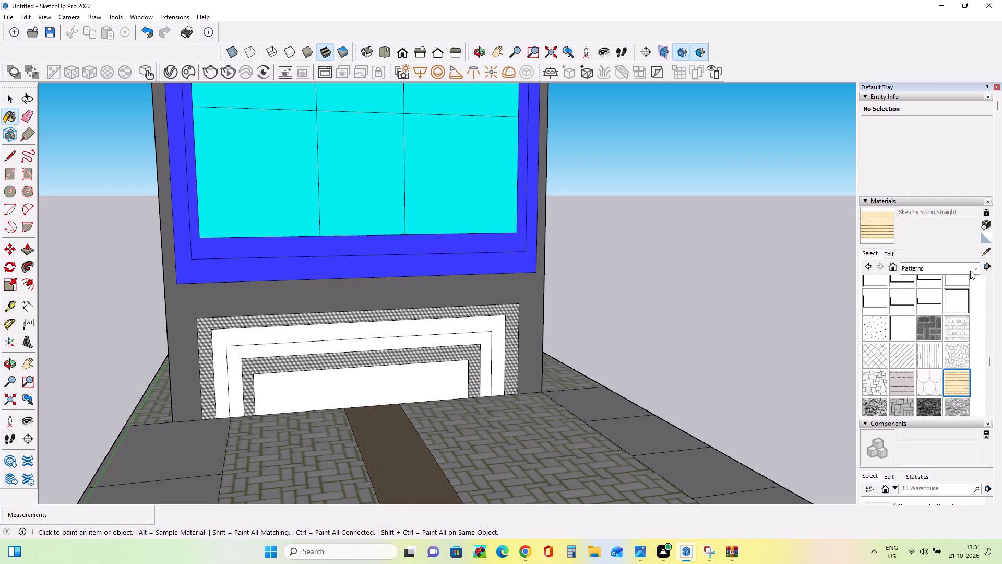
# Paint the second and third nested bands of the entrance panel with the dark purple Color J08 from the colors collection.
pyautogui.click(973, 267)
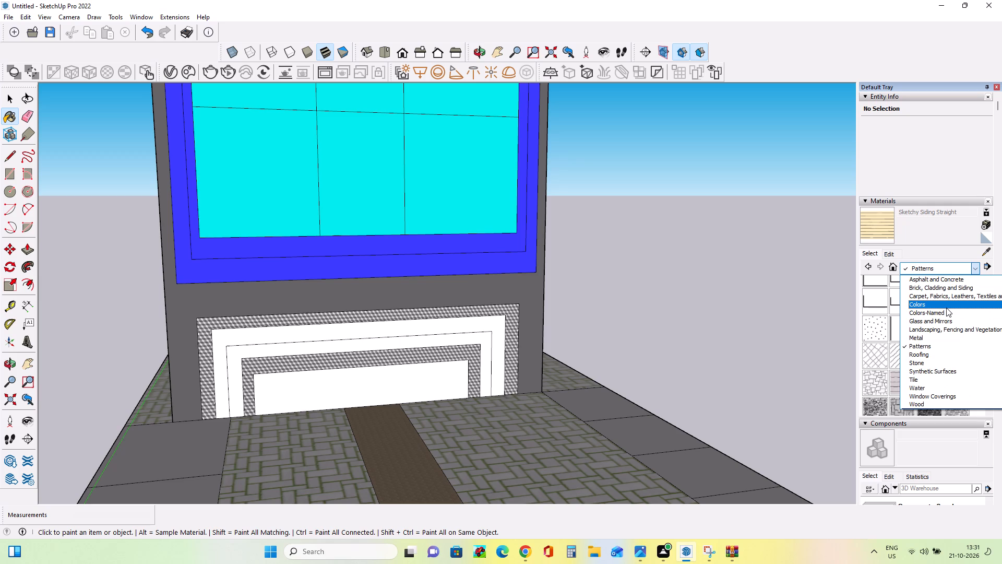
pyautogui.click(946, 308)
pyautogui.scroll(-3, 950, 325)
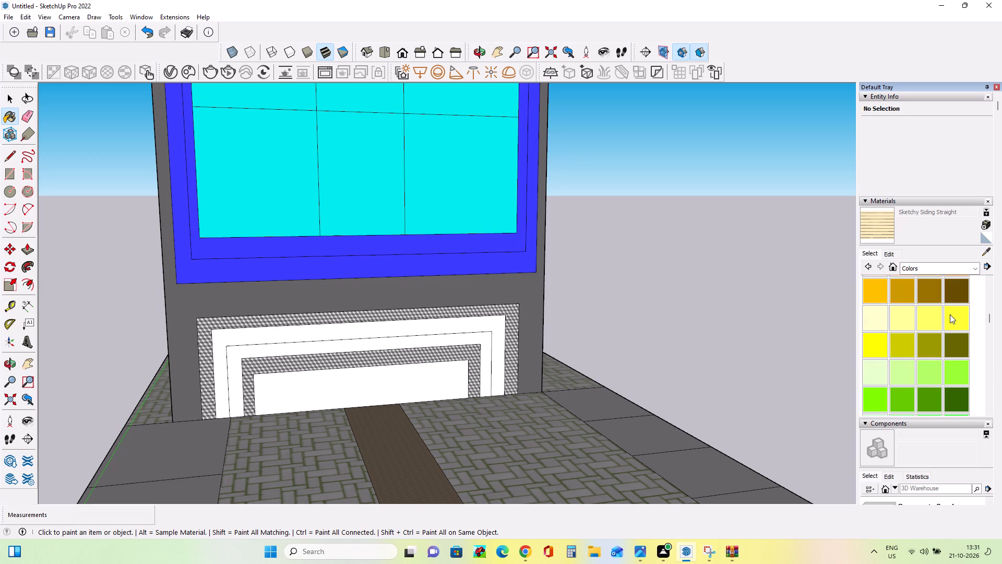
pyautogui.scroll(-4, 953, 309)
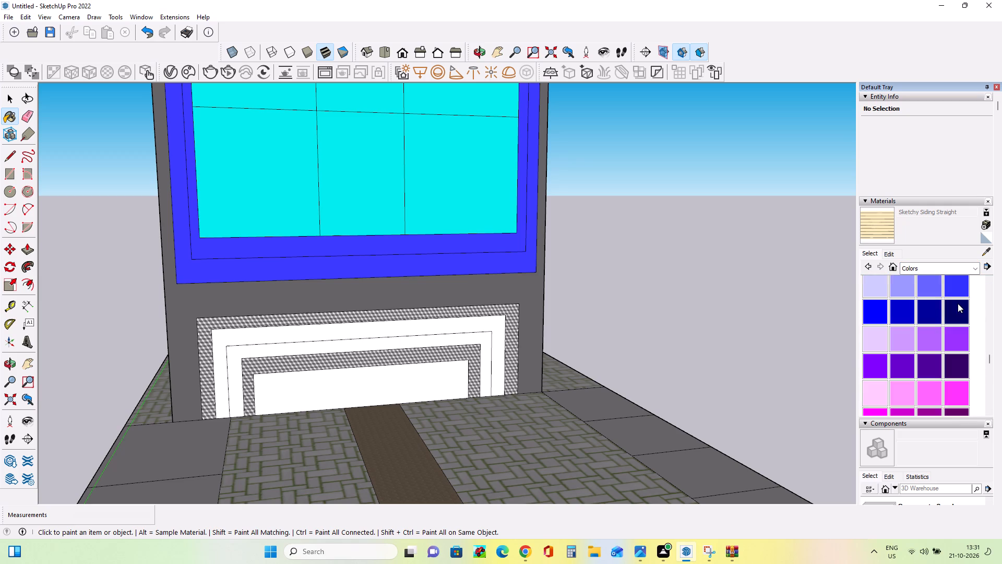
pyautogui.scroll(-1, 958, 303)
pyautogui.click(958, 299)
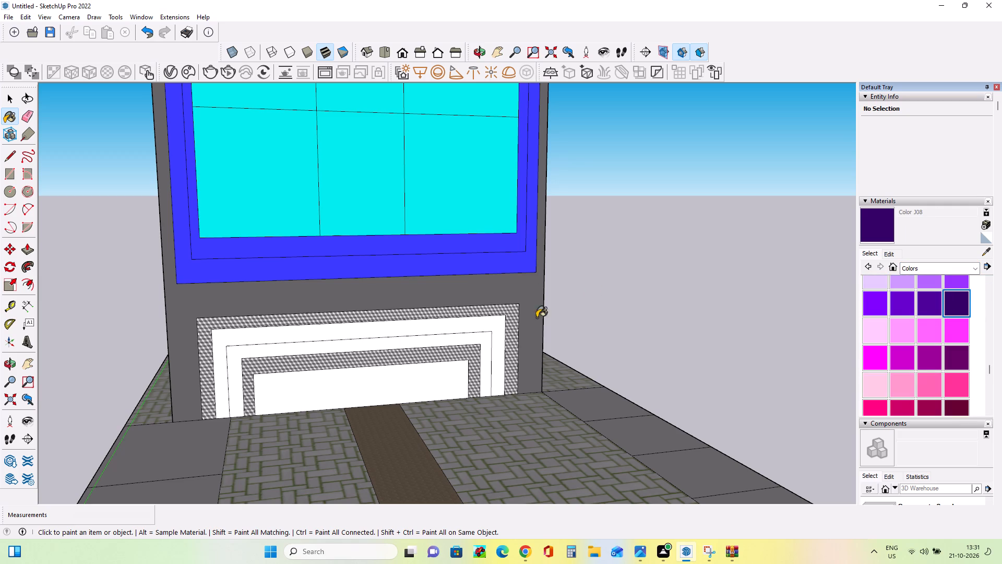
pyautogui.click(498, 333)
pyautogui.click(498, 333)
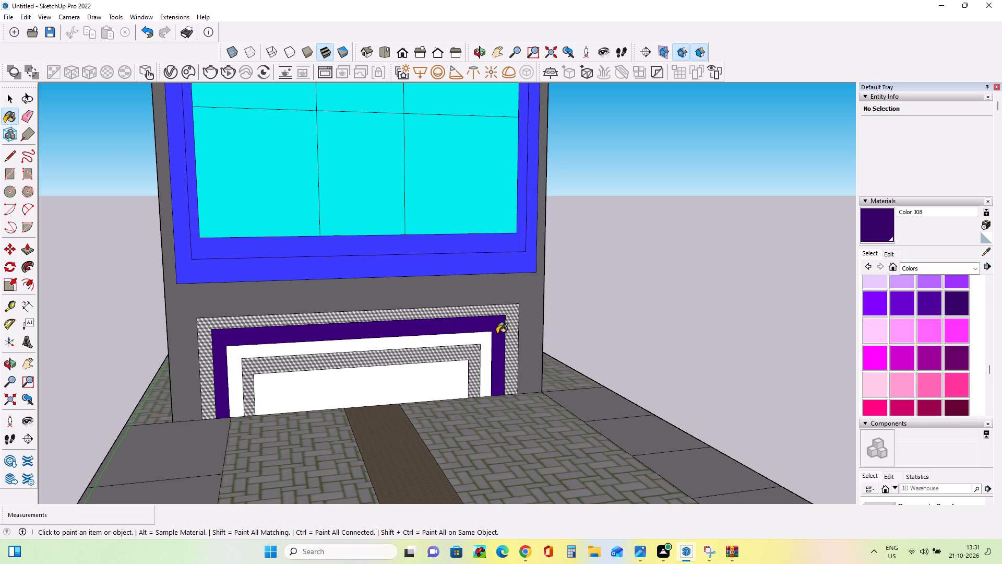
pyautogui.click(490, 347)
# Paint the central panel of the entrance with the light grey Color M02.
pyautogui.scroll(-1, 567, 324)
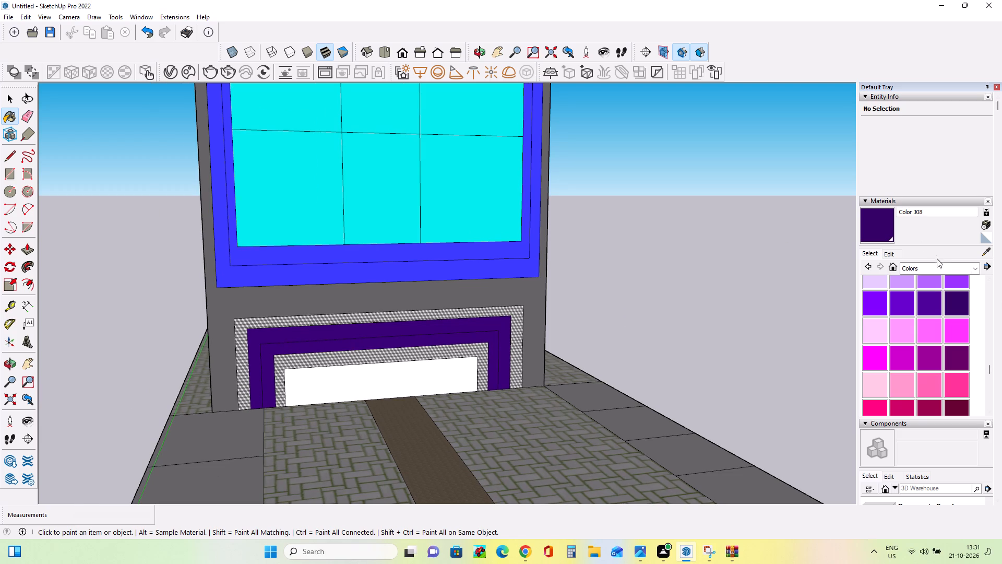
pyautogui.scroll(-4, 931, 278)
pyautogui.scroll(1, 934, 275)
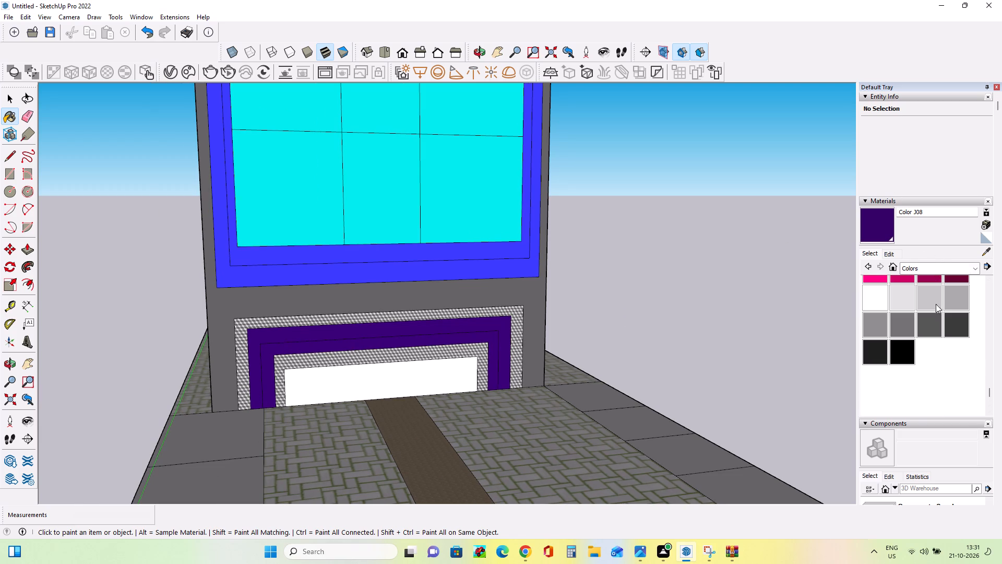
pyautogui.click(928, 304)
pyautogui.click(435, 388)
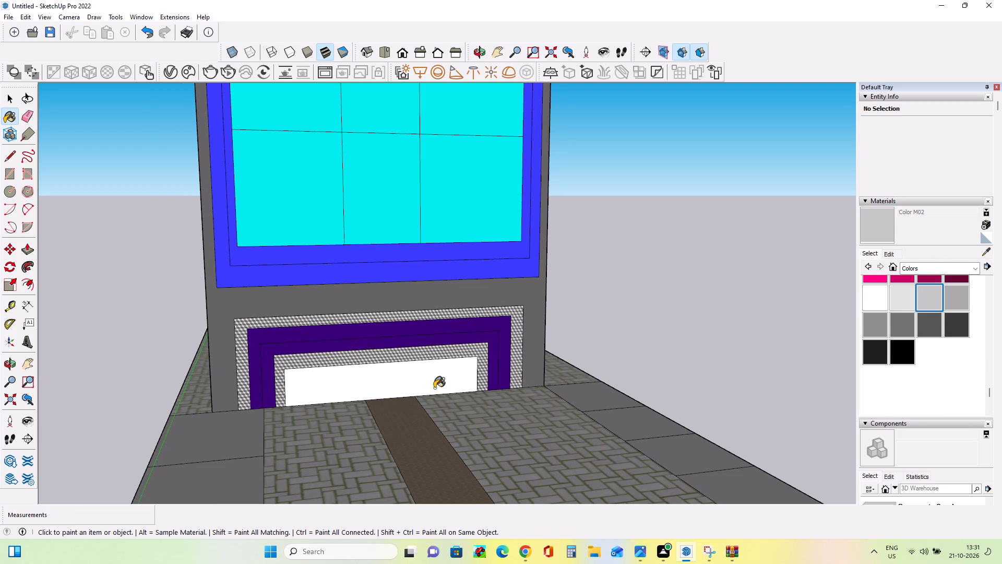
pyautogui.click(430, 384)
# Examine the painted facade, side wall and ground of the whole building from several viewpoints.
pyautogui.scroll(-8, 679, 342)
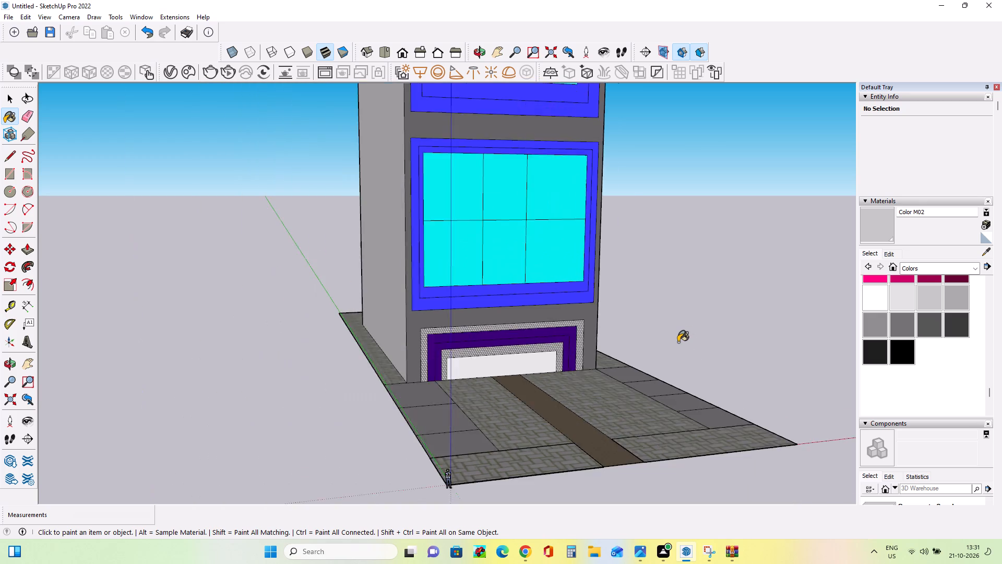
pyautogui.scroll(-9, 678, 342)
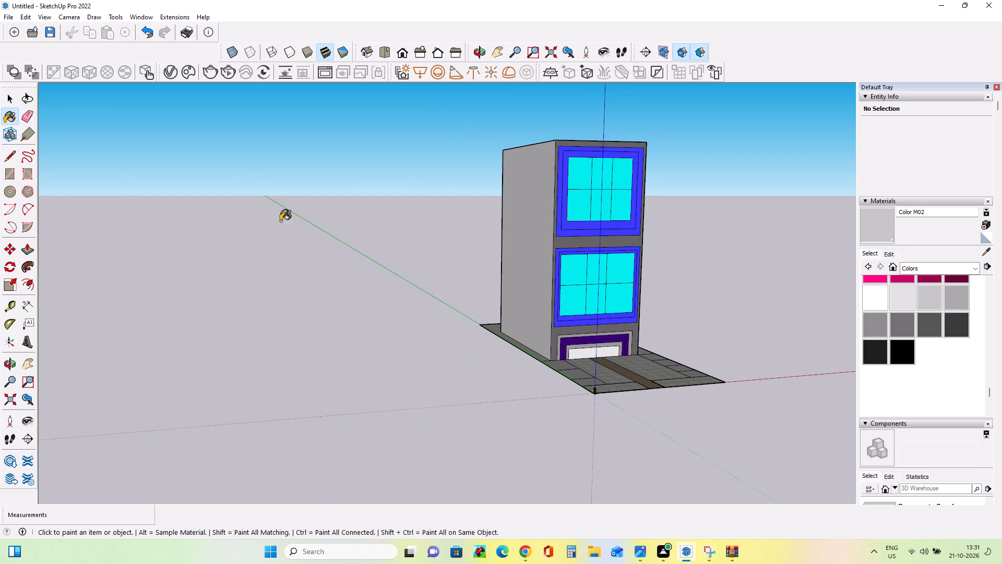
pyautogui.click(29, 374)
pyautogui.click(27, 364)
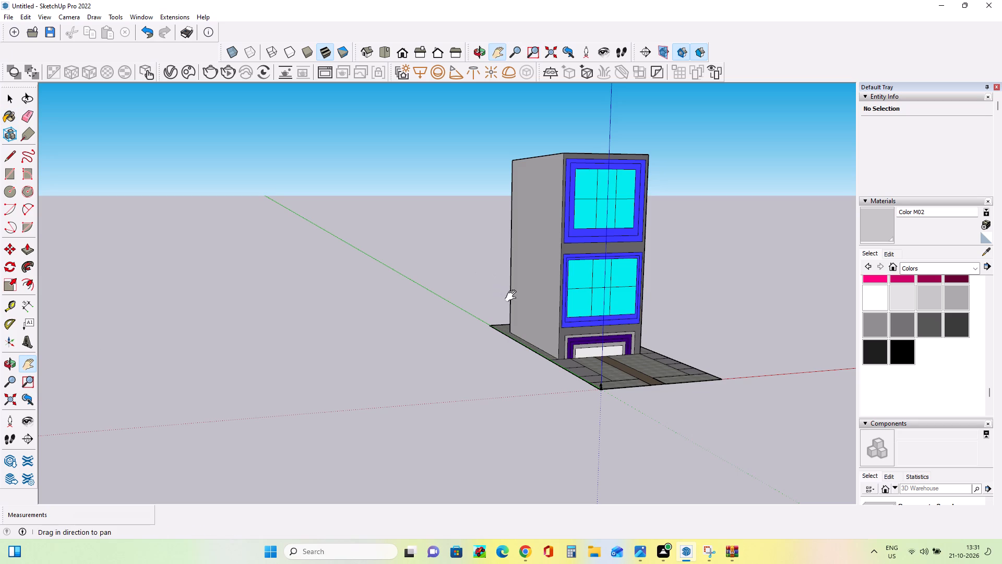
pyautogui.moveTo(558, 266); pyautogui.dragTo(312, 293)
pyautogui.scroll(-4, 358, 300)
pyautogui.scroll(9, 365, 307)
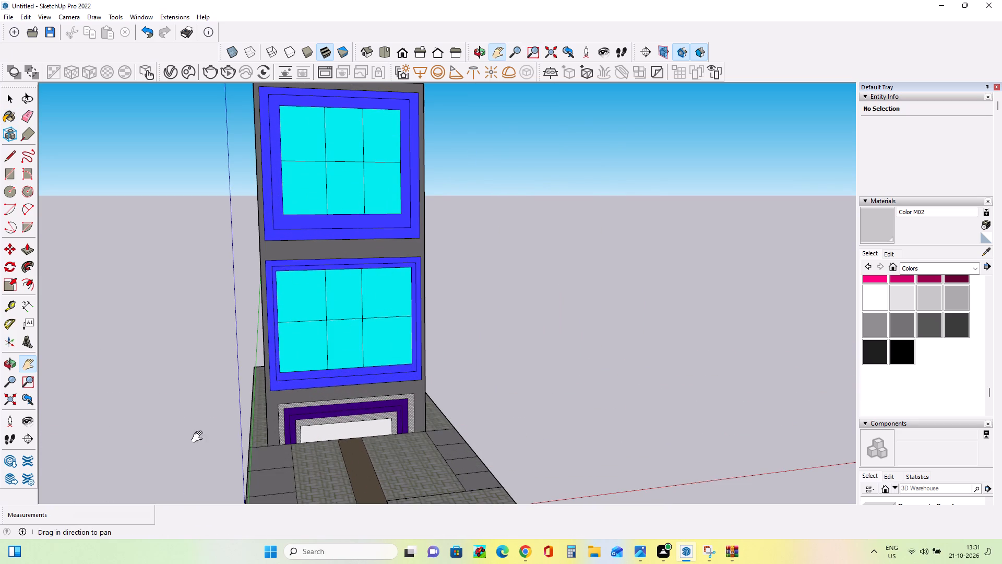
pyautogui.moveTo(222, 434); pyautogui.dragTo(204, 376)
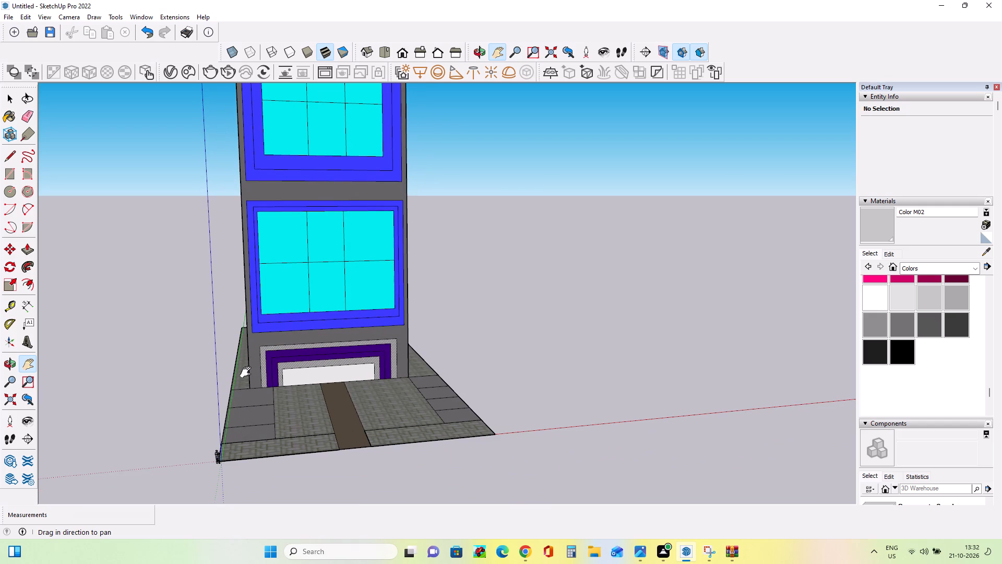
pyautogui.moveTo(248, 372); pyautogui.dragTo(254, 457)
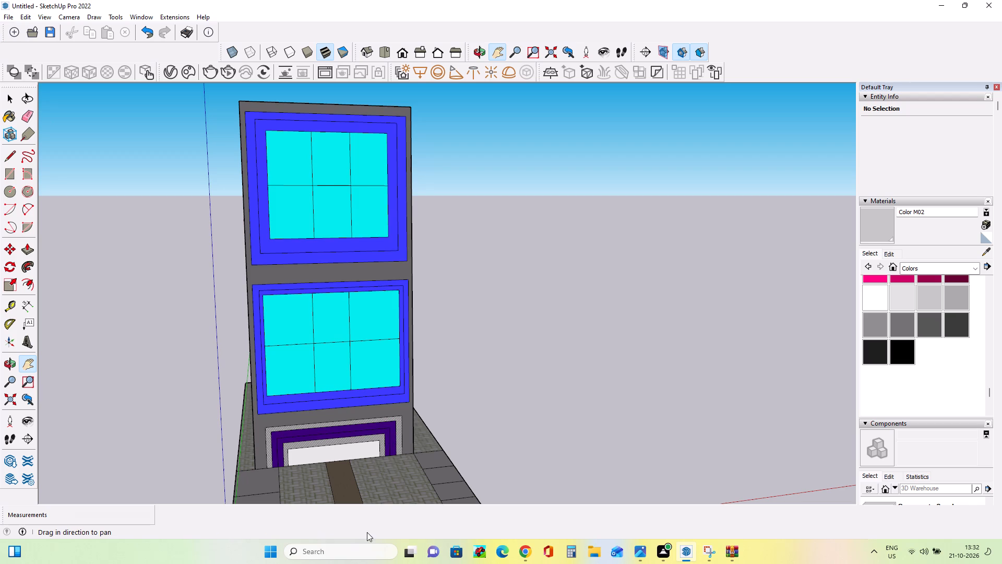
# Search the computer for the file named 67 69.
pyautogui.click(352, 560)
pyautogui.click(350, 553)
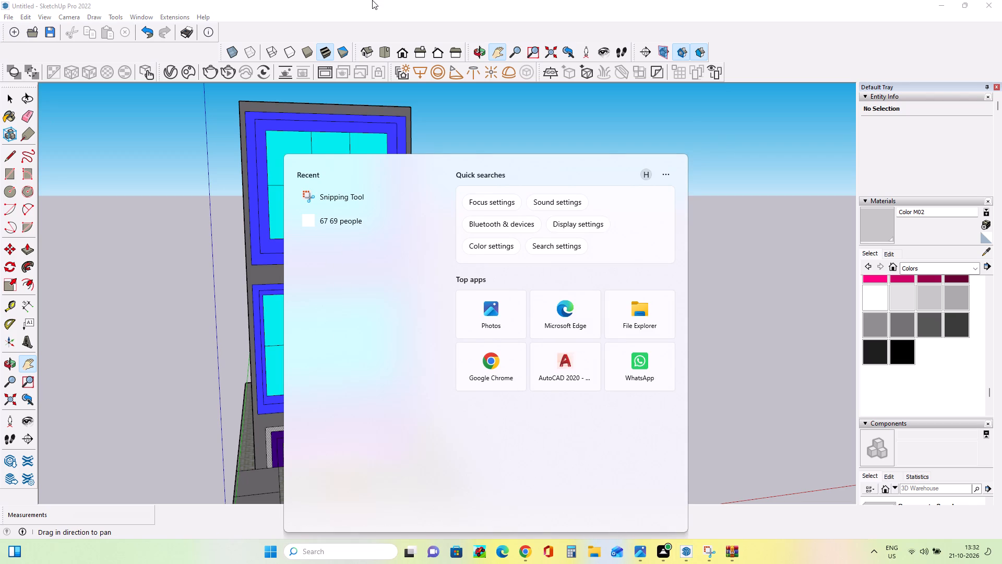
pyautogui.press('6')
pyautogui.press('7')
pyautogui.press('space')
pyautogui.press('space')
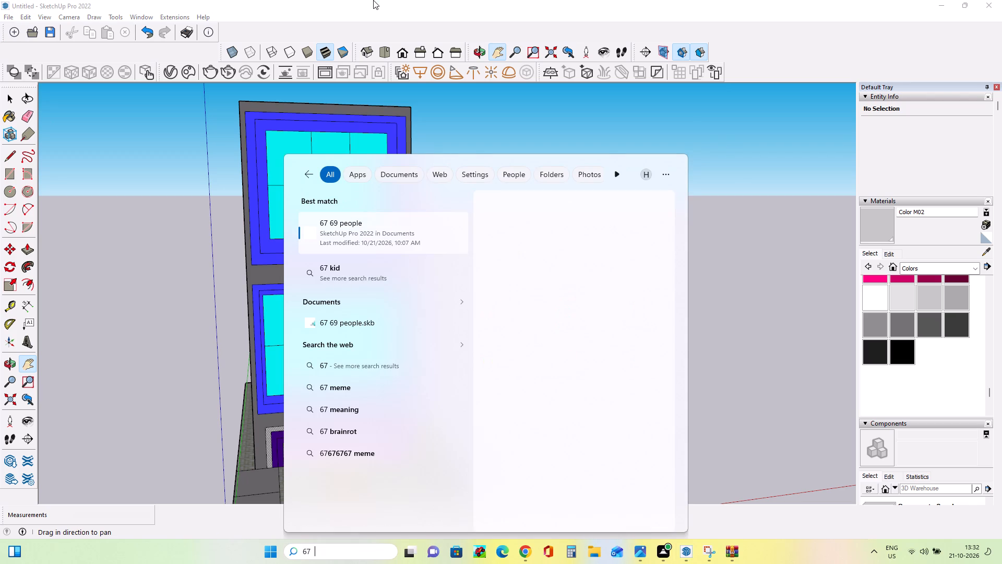
pyautogui.write('6')
pyautogui.write('9')
pyautogui.press('space')
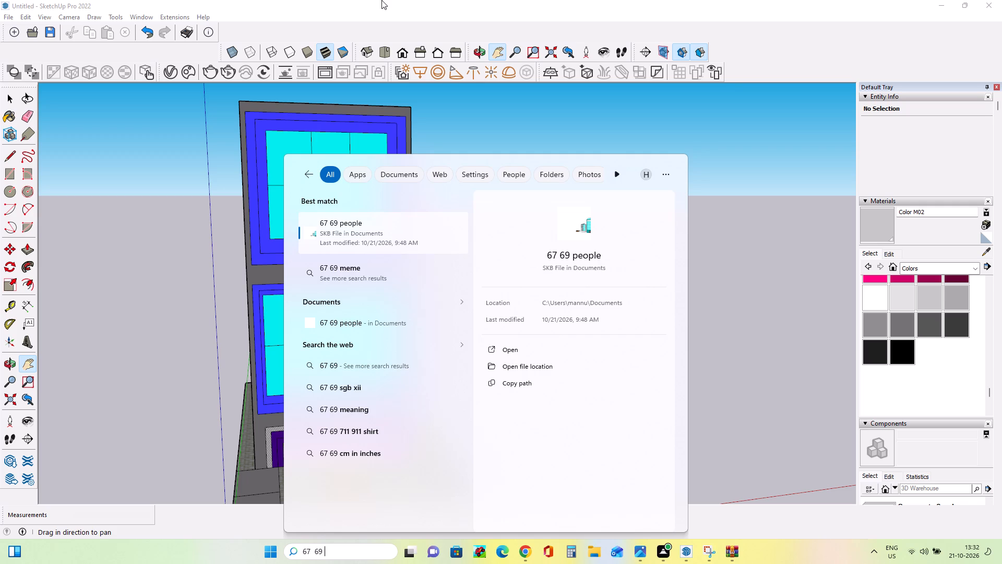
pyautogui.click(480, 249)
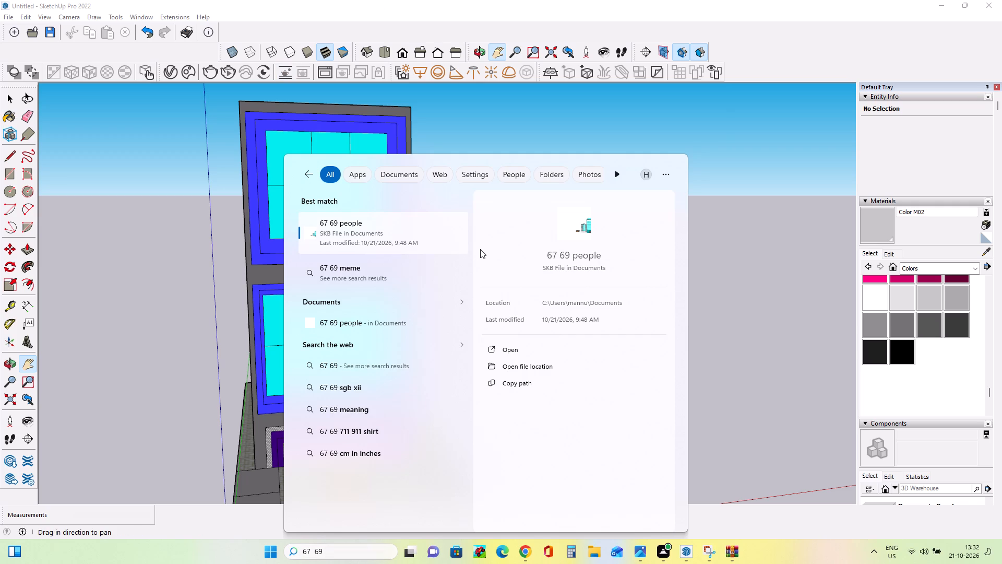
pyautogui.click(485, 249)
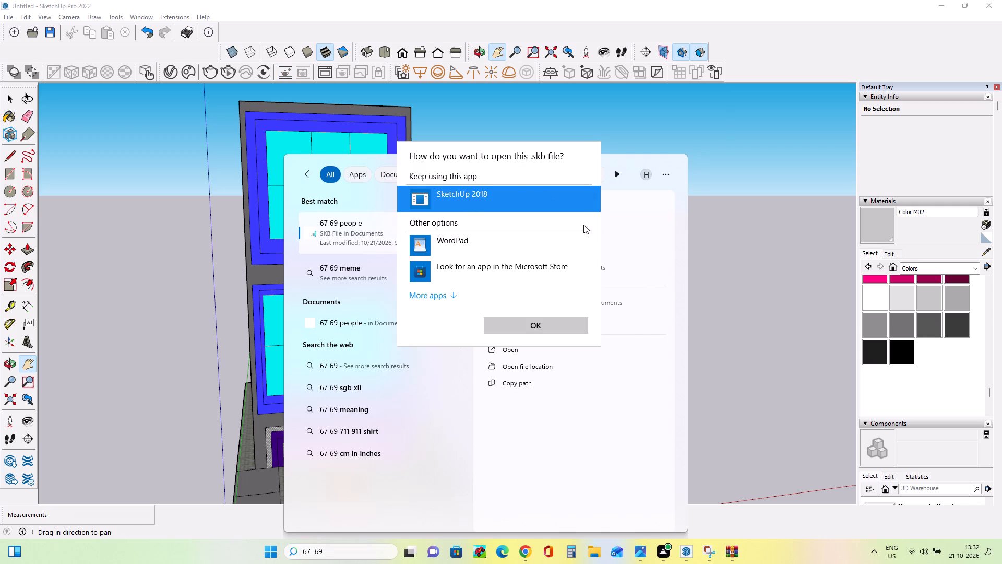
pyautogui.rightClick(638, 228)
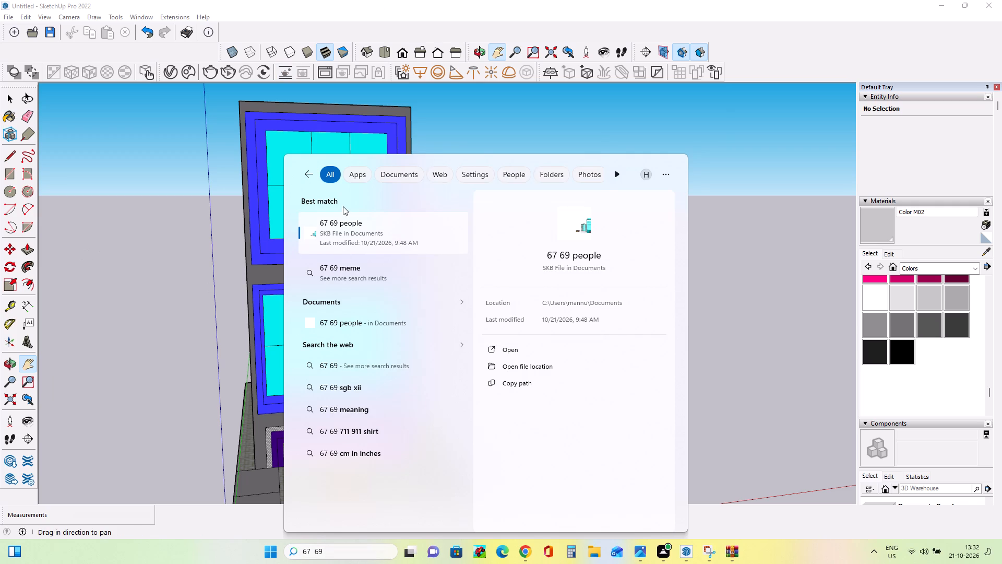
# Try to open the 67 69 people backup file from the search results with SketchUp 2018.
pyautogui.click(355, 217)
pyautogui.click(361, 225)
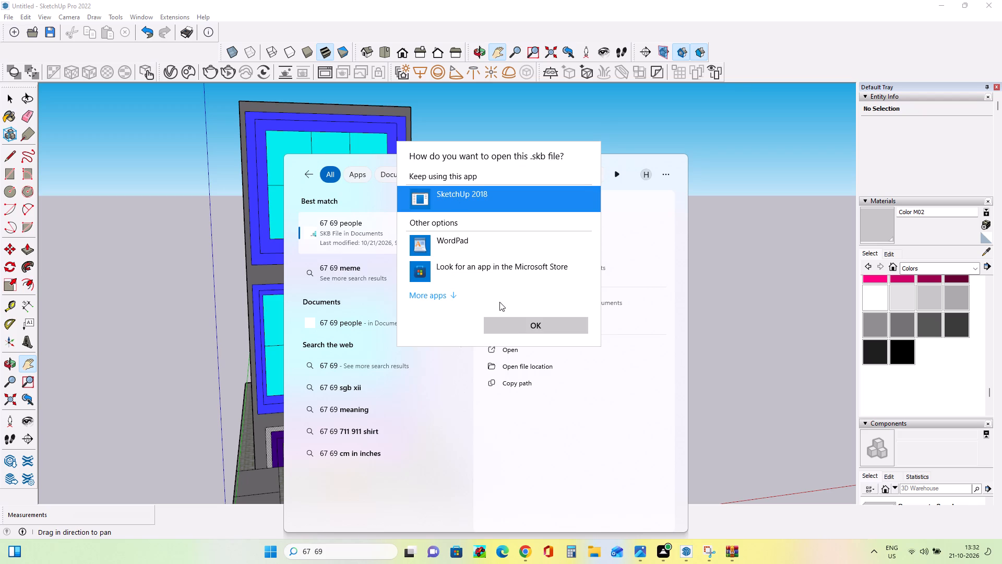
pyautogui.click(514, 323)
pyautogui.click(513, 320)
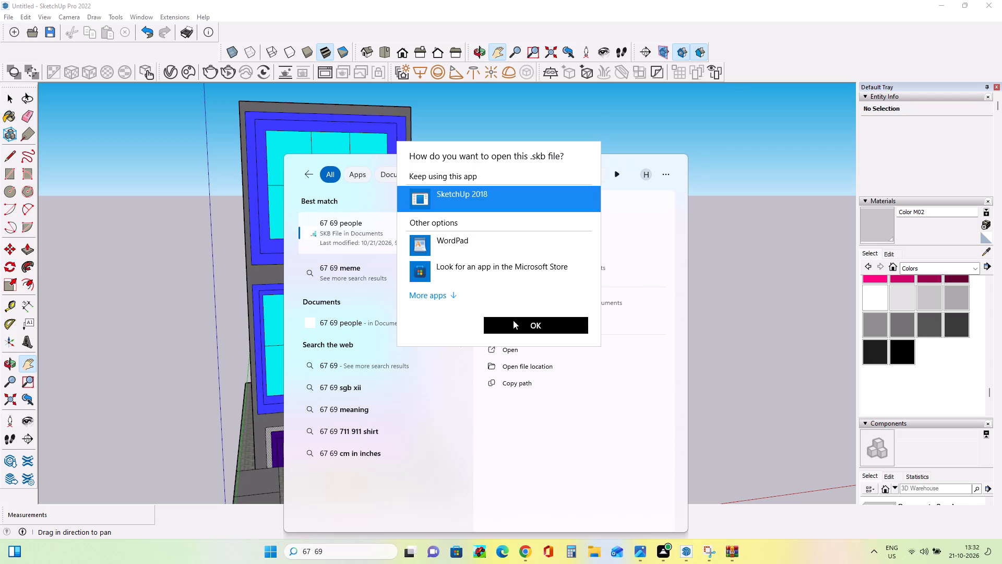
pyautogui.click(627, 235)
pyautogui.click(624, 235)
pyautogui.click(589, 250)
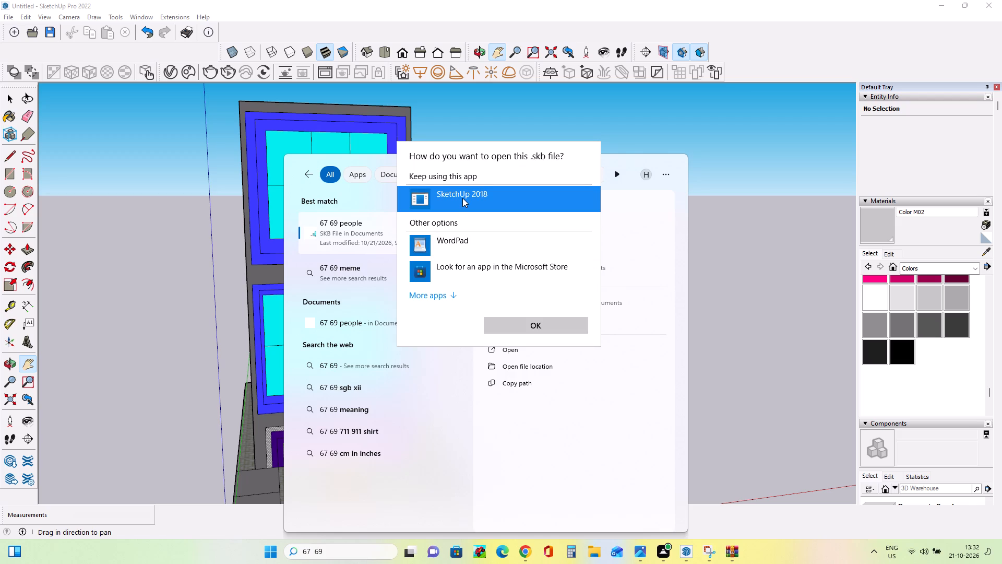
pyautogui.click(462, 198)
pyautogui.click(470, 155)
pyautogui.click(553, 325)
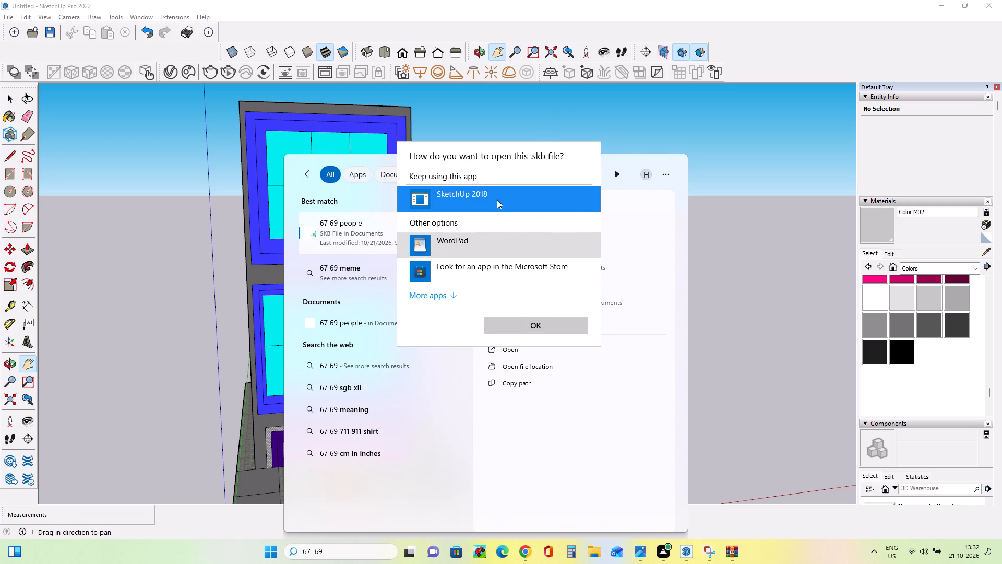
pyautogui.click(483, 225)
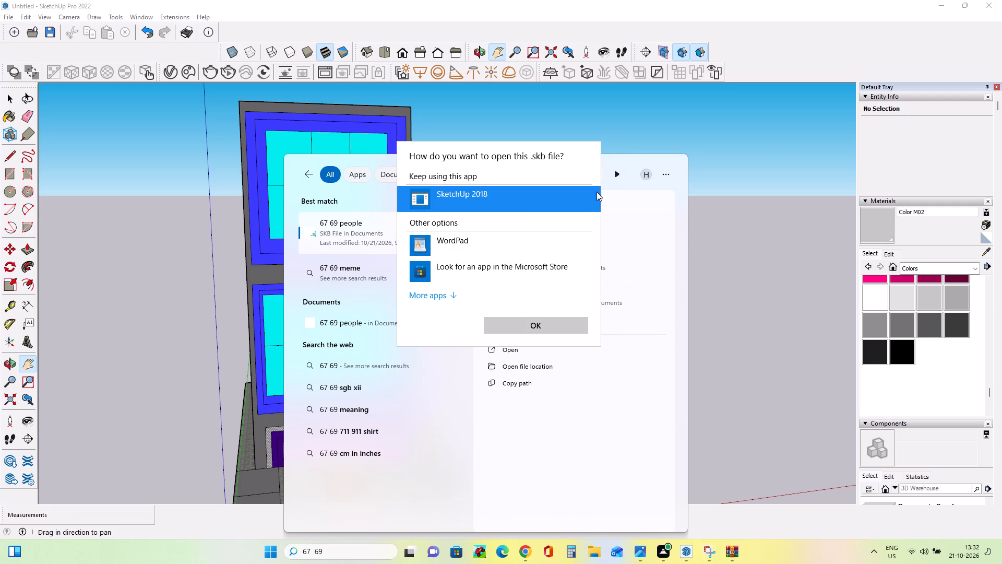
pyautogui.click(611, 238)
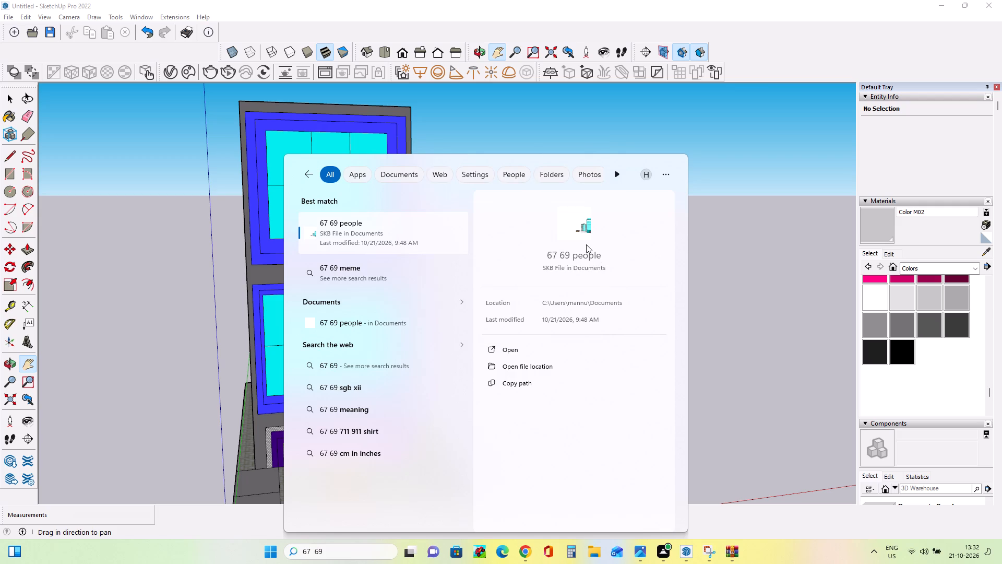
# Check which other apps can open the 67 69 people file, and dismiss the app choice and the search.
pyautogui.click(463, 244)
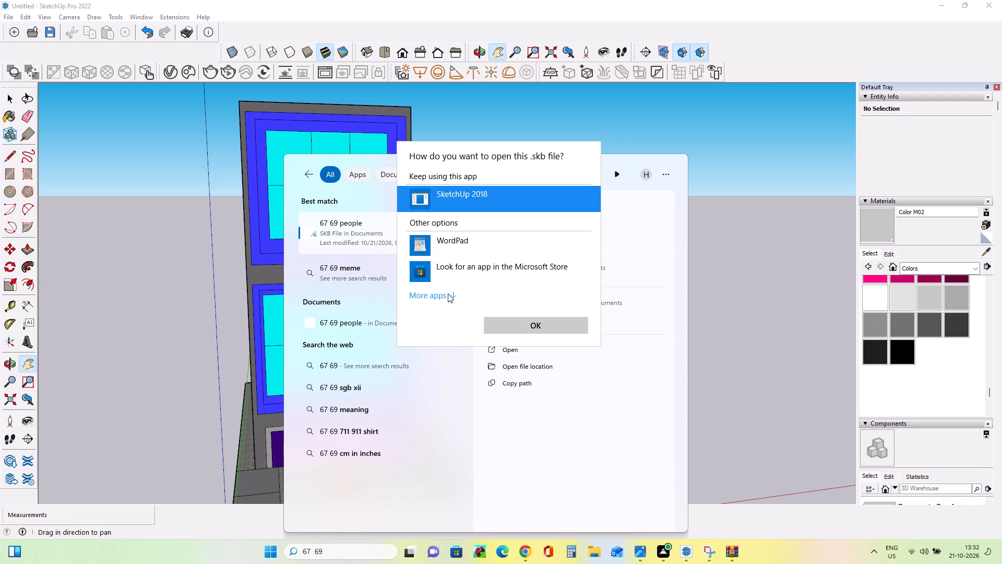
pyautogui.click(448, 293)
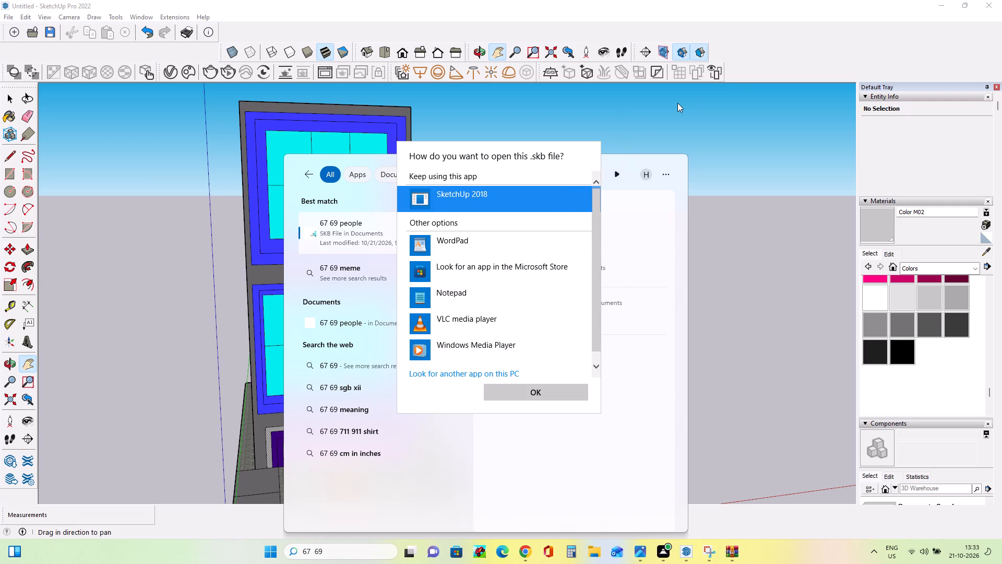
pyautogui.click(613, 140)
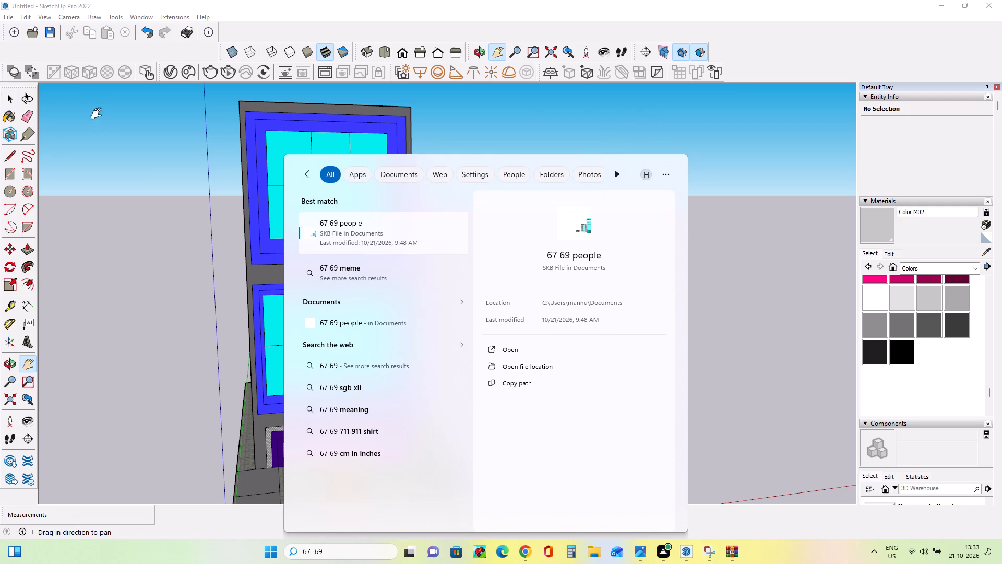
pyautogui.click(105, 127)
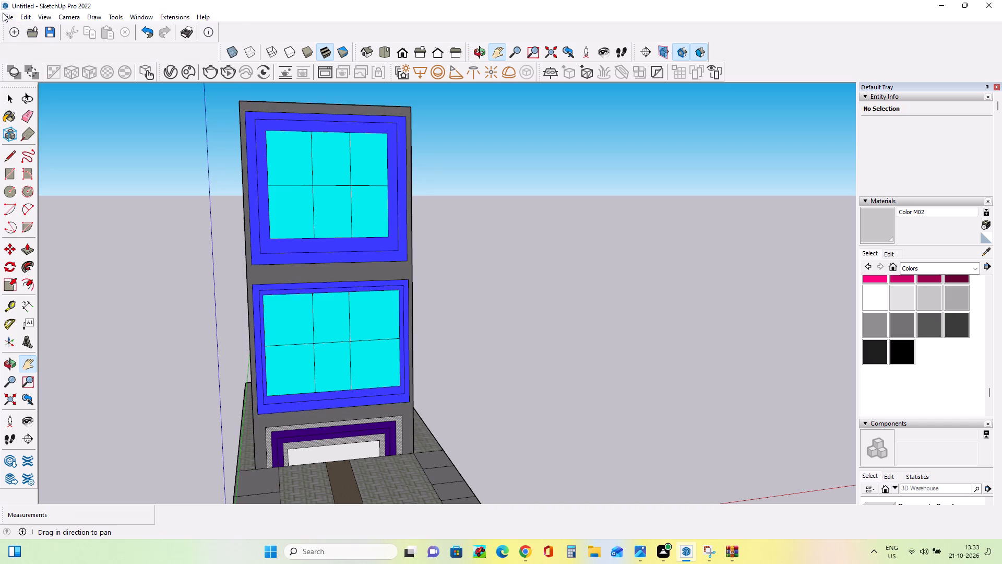
# Open the recent model 67 69 people from within SketchUp.
pyautogui.click(3, 13)
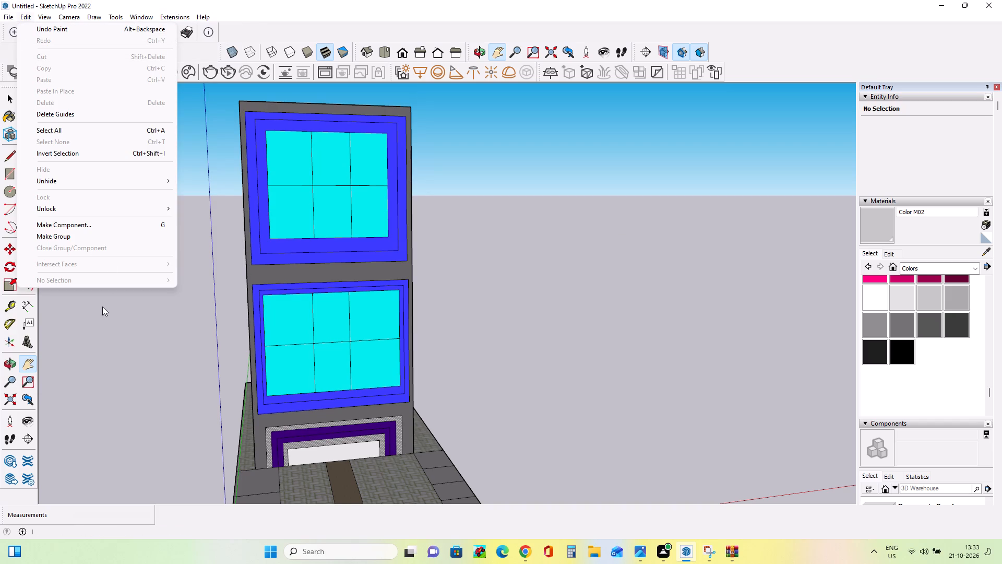
pyautogui.click(101, 307)
pyautogui.click(3, 11)
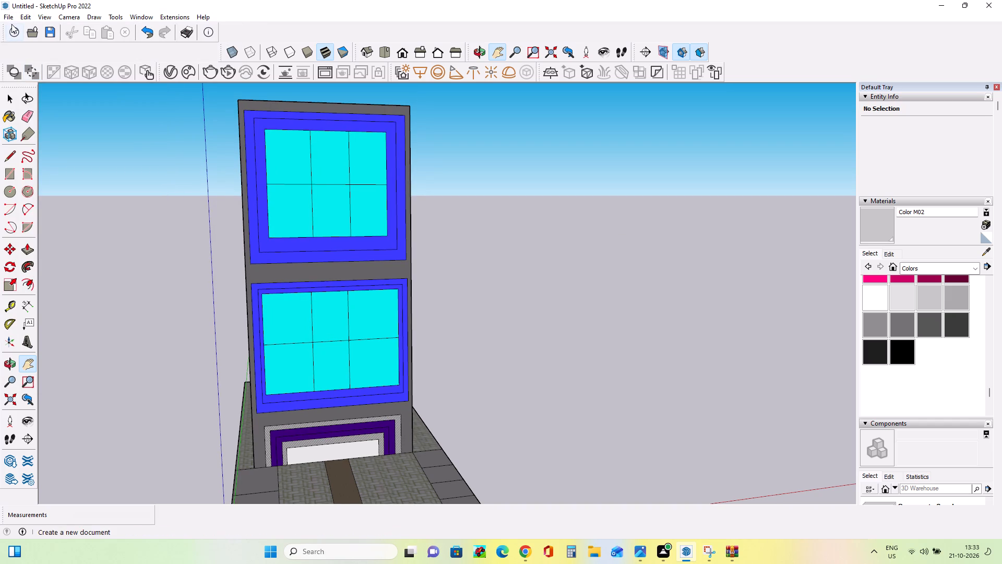
pyautogui.click(3, 13)
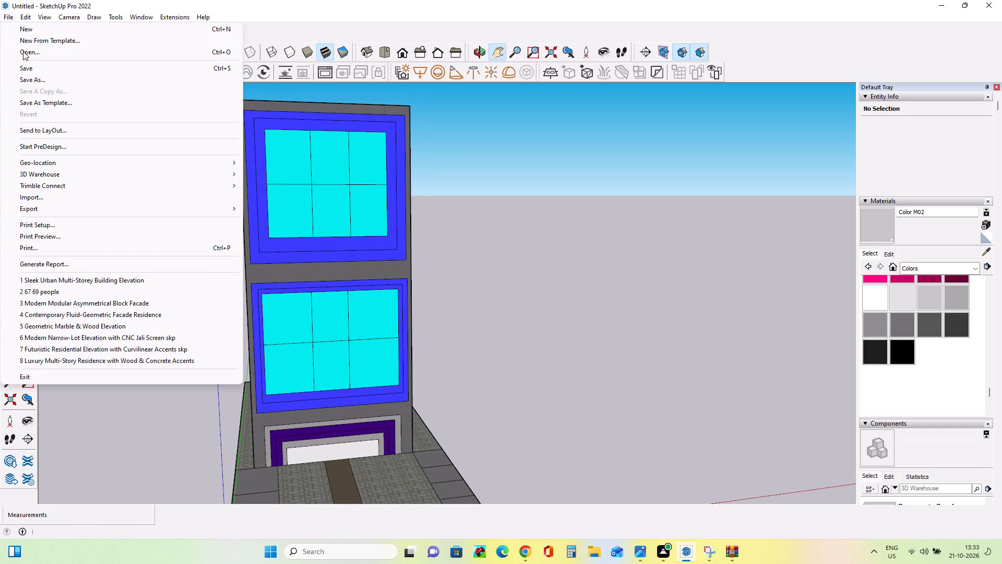
pyautogui.click(46, 287)
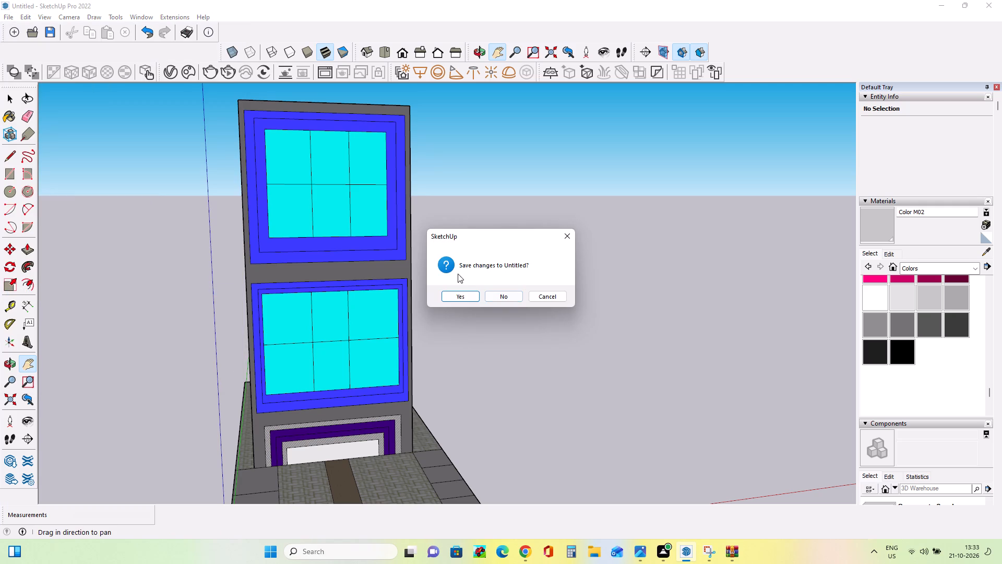
# Agree to save the untitled building model and enter 6IN ONE SHOPING MMALL as its file name on the Desktop.
pyautogui.click(464, 290)
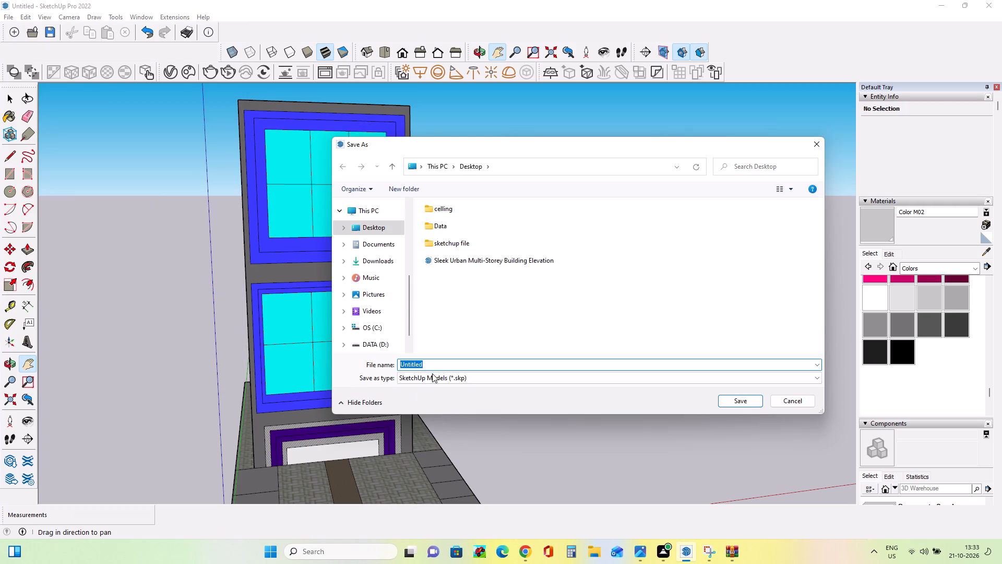
pyautogui.click(428, 361)
pyautogui.press('BackSpace')
pyautogui.press('BackSpace')
pyautogui.press('BackSpace')
pyautogui.press('BackSpace')
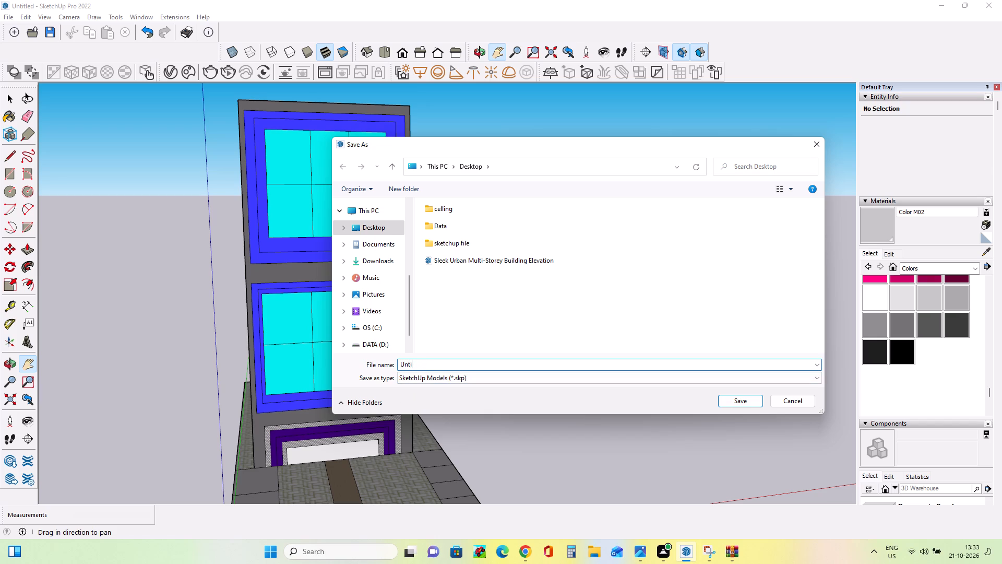
pyautogui.press('BackSpace')
pyautogui.press('BackSpace')
pyautogui.press('BackSpace')
pyautogui.press('BackSpace')
pyautogui.press('6')
pyautogui.write('IN')
pyautogui.press('space')
pyautogui.press('o')
pyautogui.press('n')
pyautogui.write('E')
pyautogui.press('space')
pyautogui.press('s')
pyautogui.write('HOP')
pyautogui.press('i')
pyautogui.press('n')
pyautogui.press('g')
pyautogui.press('space')
pyautogui.write('MM')
pyautogui.press('o')
pyautogui.press('BackSpace')
pyautogui.write('ALL')
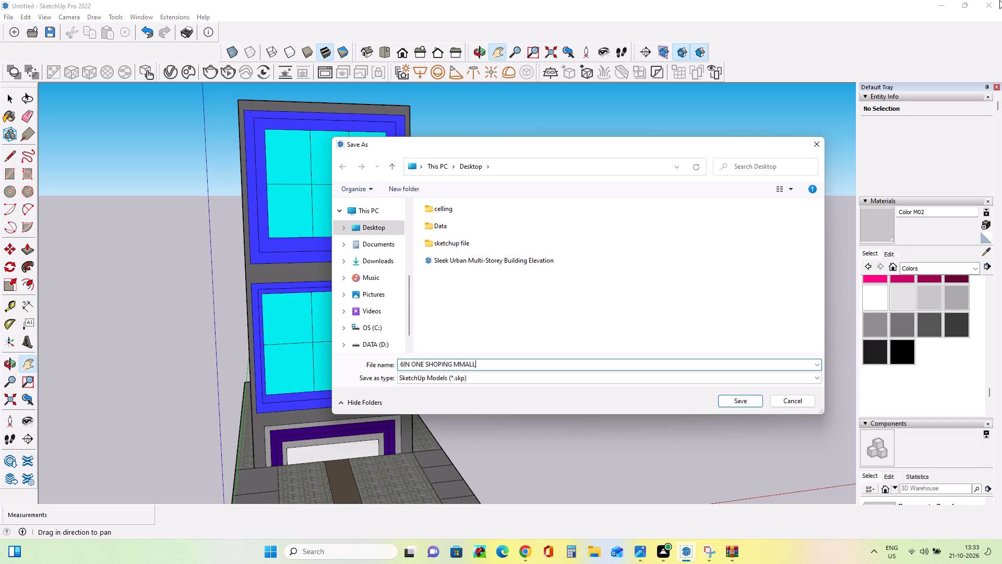
# Correct the building model's file name to 6IN ONE SHOPPING MALL and save it on the Desktop.
pyautogui.press('BackSpace')
pyautogui.press('BackSpace')
pyautogui.press('BackSpace')
pyautogui.press('BackSpace')
pyautogui.press('BackSpace')
pyautogui.press('BackSpace')
pyautogui.press('BackSpace')
pyautogui.press('BackSpace')
pyautogui.press('BackSpace')
pyautogui.press('p')
pyautogui.press('i')
pyautogui.press('n')
pyautogui.press('n')
pyautogui.press('g')
pyautogui.press('space')
pyautogui.press('BackSpace')
pyautogui.press('BackSpace')
pyautogui.press('BackSpace')
pyautogui.press('BackSpace')
pyautogui.write('NG')
pyautogui.press('space')
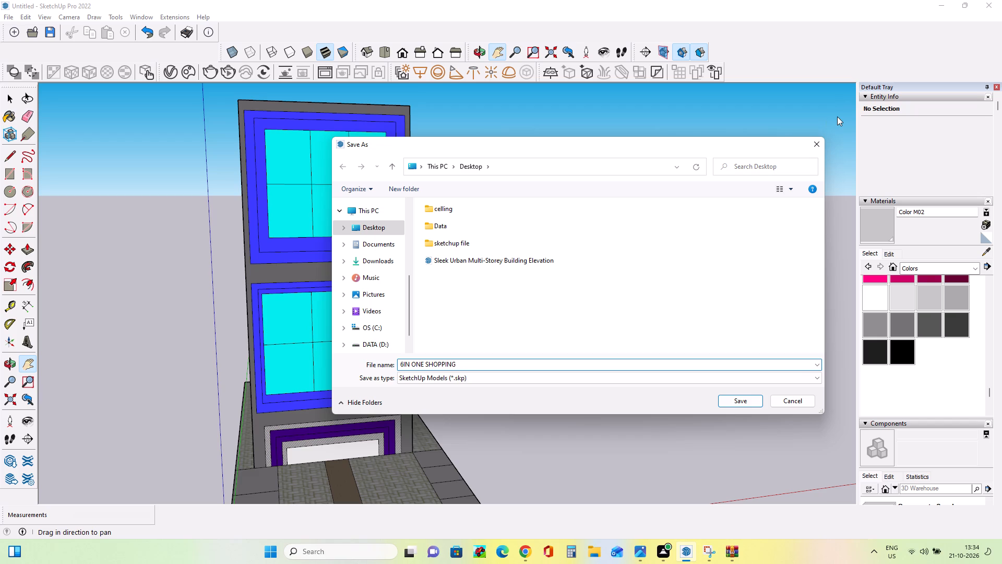
pyautogui.press('m')
pyautogui.press('s')
pyautogui.press('l')
pyautogui.press('l')
pyautogui.press('BackSpace')
pyautogui.press('BackSpace')
pyautogui.press('BackSpace')
pyautogui.press('a')
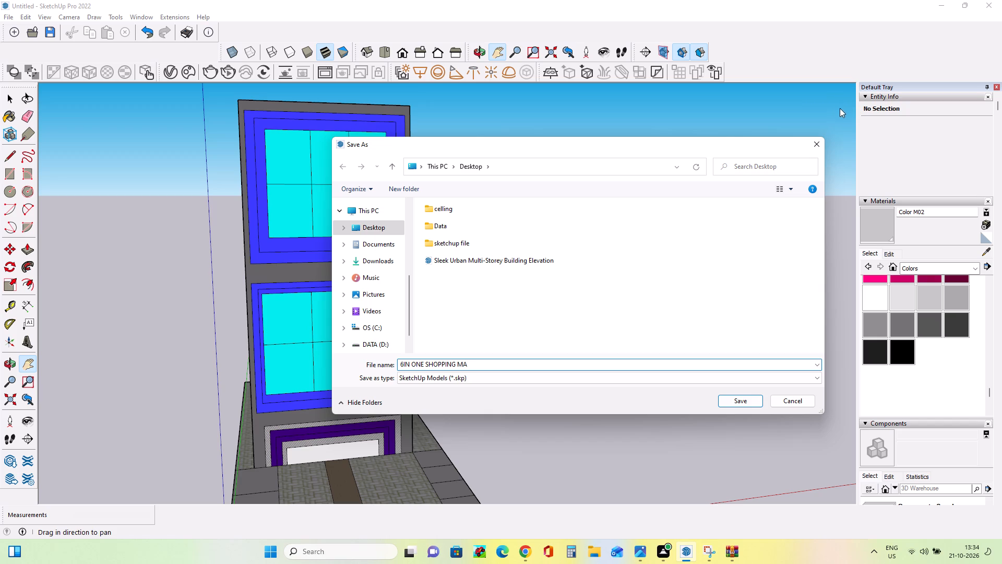
pyautogui.write('LL')
pyautogui.rightClick(837, 108)
pyautogui.click(744, 400)
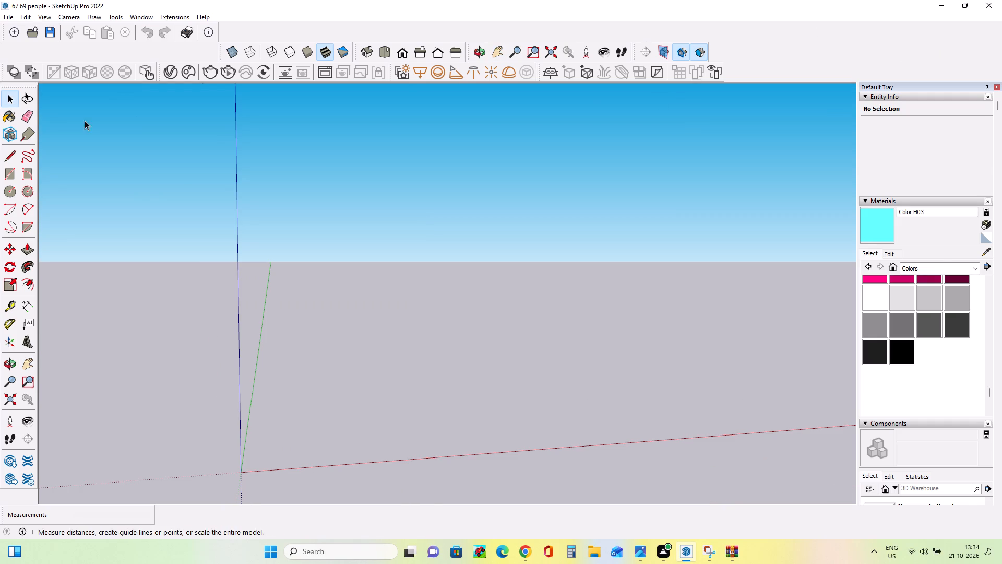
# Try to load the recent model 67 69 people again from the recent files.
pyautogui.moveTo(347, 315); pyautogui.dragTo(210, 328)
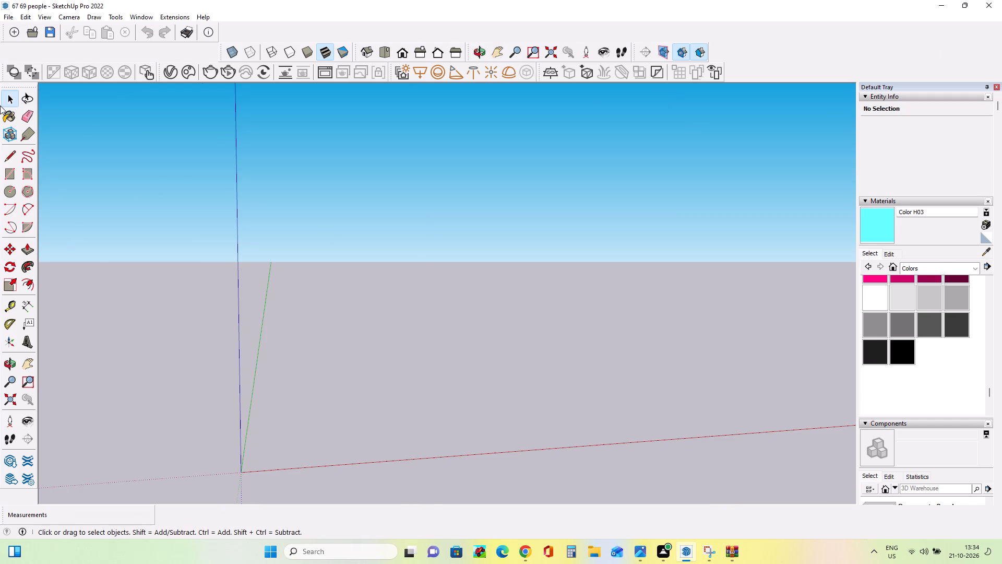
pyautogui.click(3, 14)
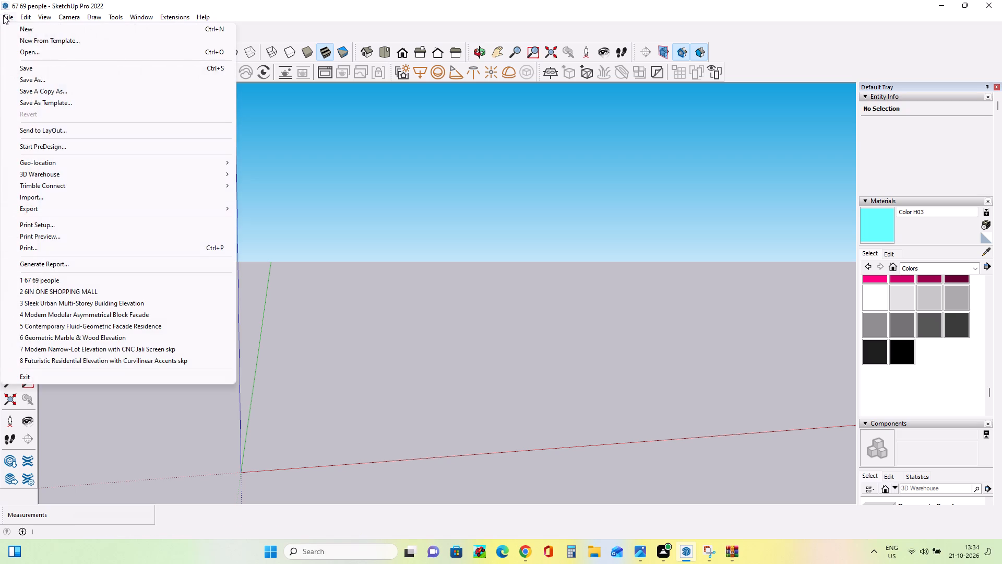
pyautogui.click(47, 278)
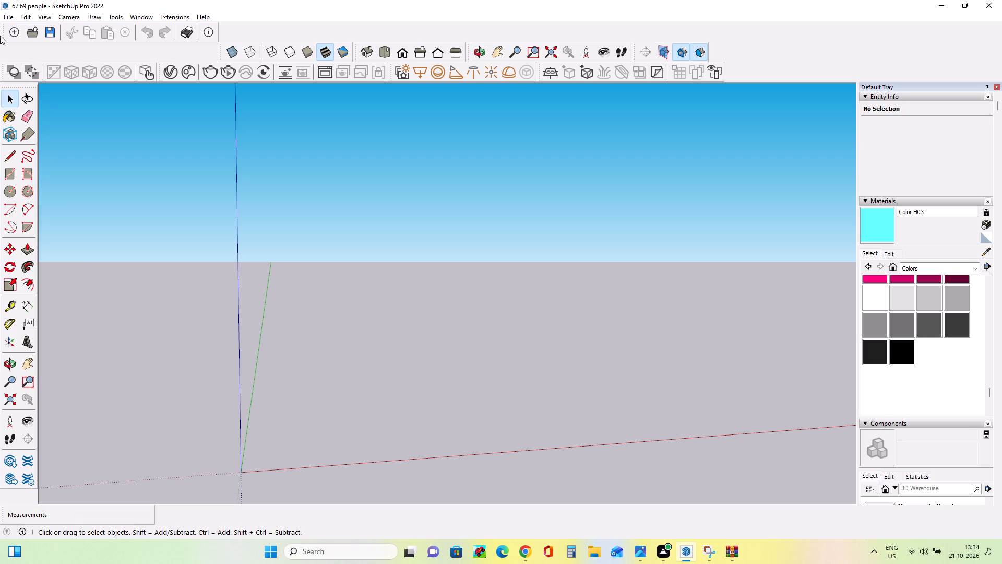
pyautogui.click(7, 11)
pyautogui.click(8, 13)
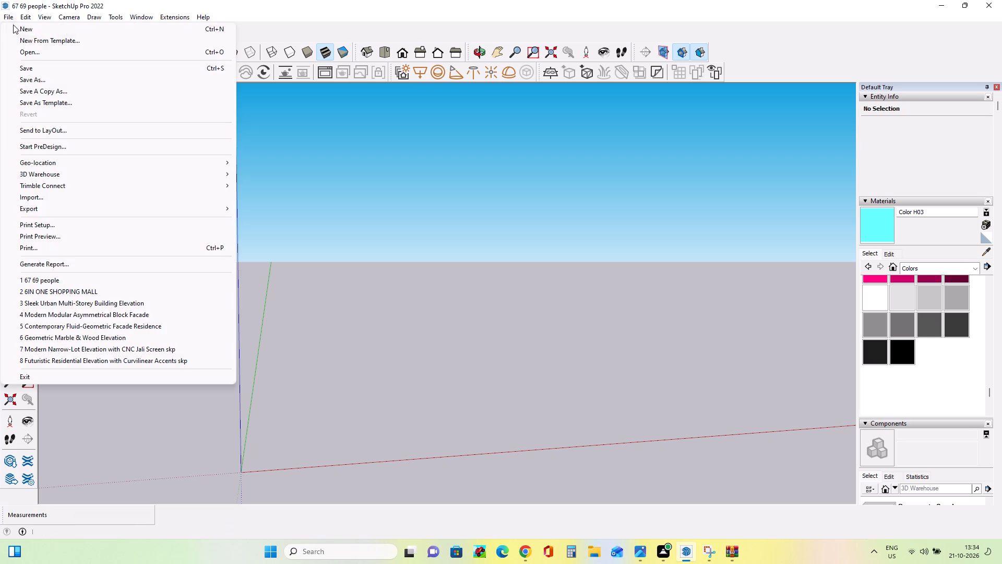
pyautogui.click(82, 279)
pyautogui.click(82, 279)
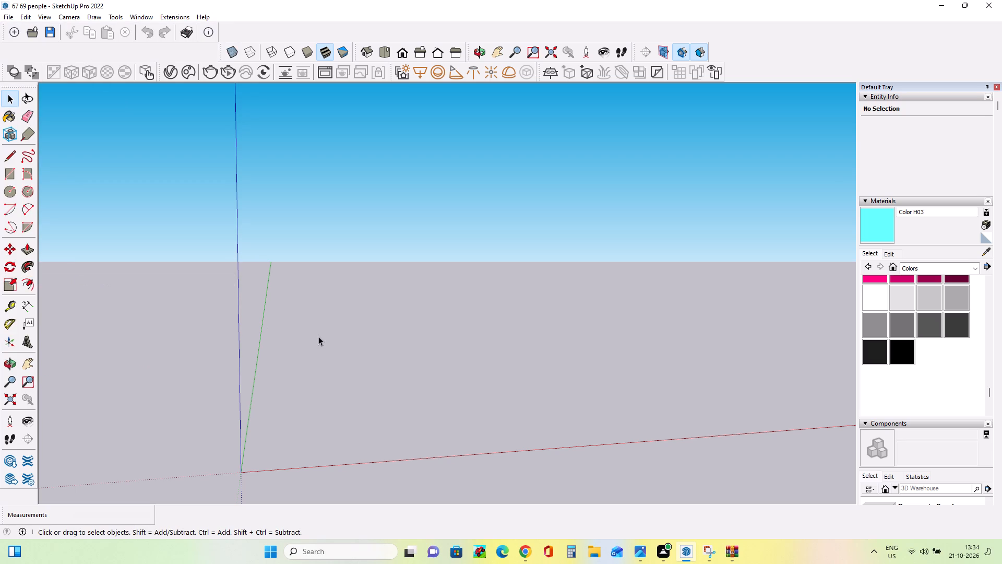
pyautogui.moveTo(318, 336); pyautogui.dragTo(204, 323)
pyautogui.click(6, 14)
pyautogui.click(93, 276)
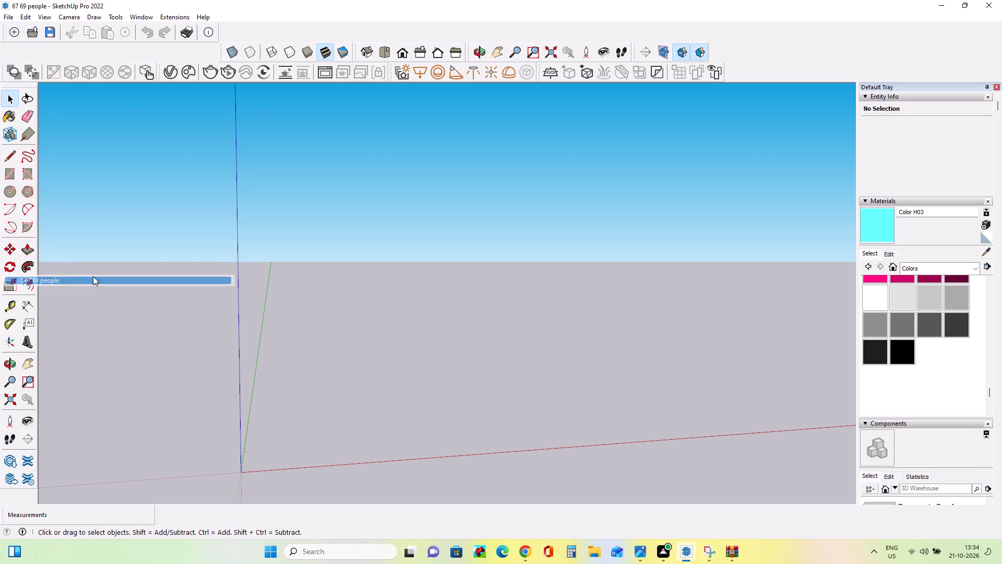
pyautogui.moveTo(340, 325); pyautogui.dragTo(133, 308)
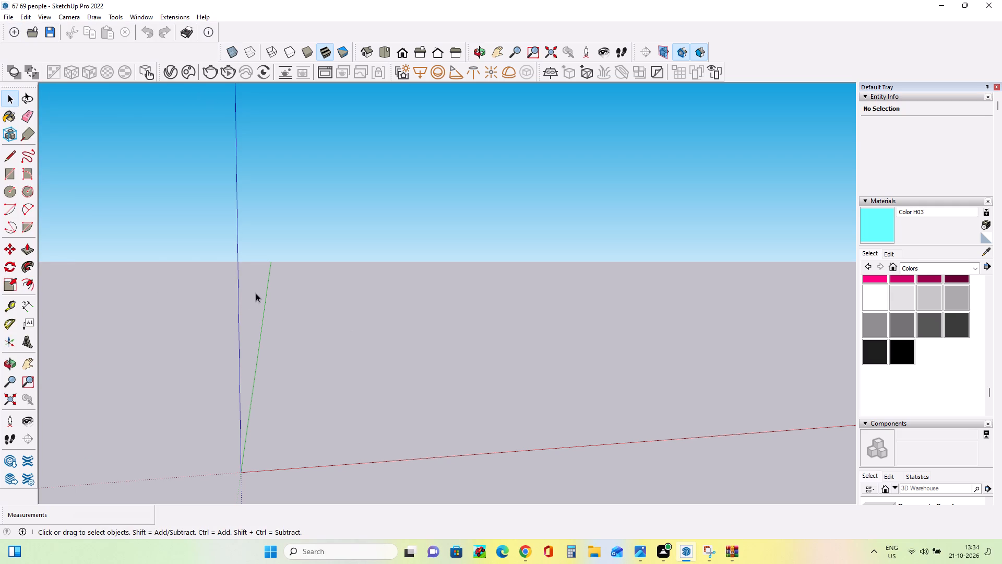
# Examine the modelling space of the 67 69 people file around the axes origin for any people models.
pyautogui.scroll(-4, 153, 478)
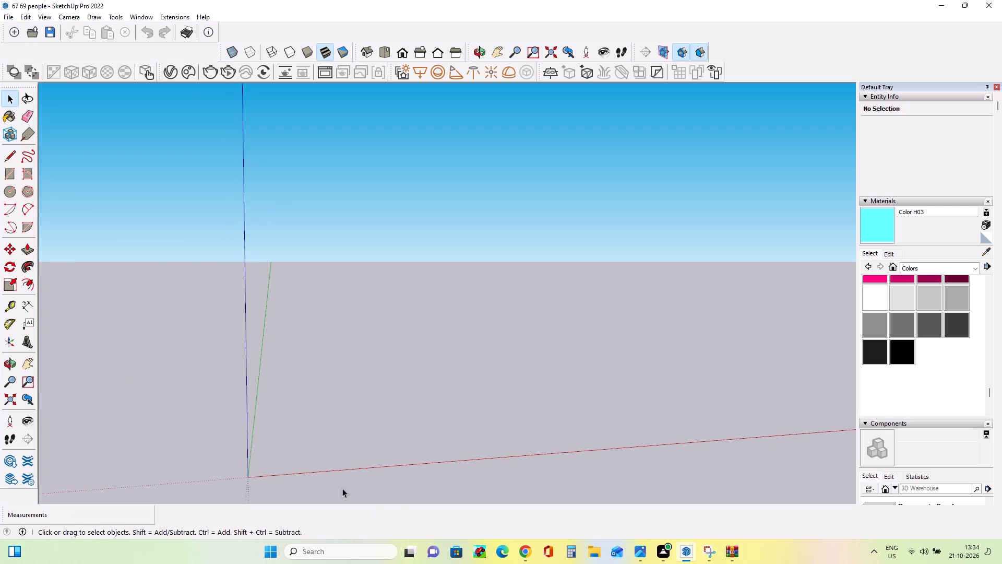
pyautogui.scroll(-4, 188, 453)
pyautogui.scroll(-3, 81, 336)
pyautogui.scroll(1, 81, 336)
pyautogui.scroll(-15, 81, 336)
pyautogui.scroll(1, 279, 455)
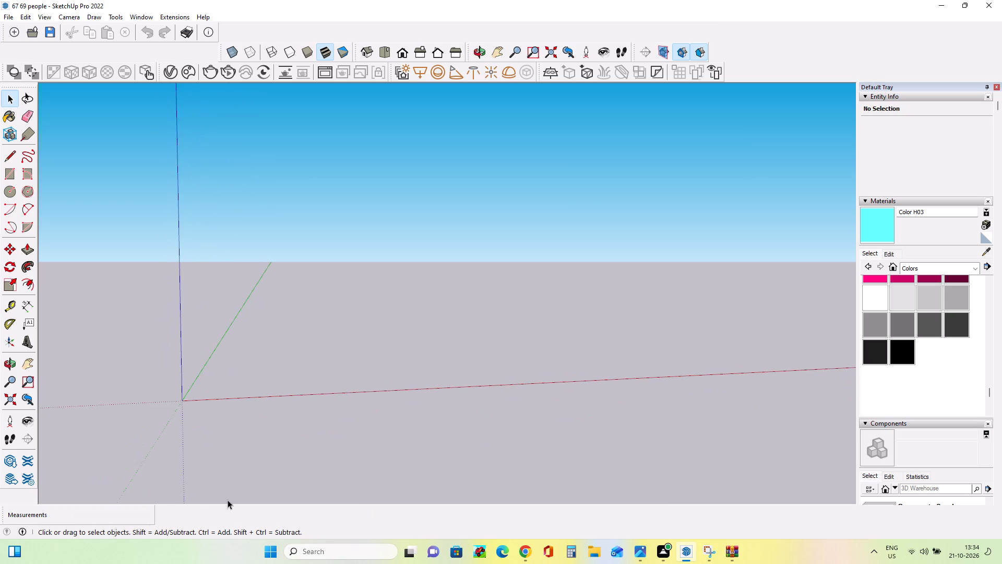
pyautogui.scroll(-3, 675, 278)
pyautogui.moveTo(900, 239); pyautogui.dragTo(1001, 463, button='middle')
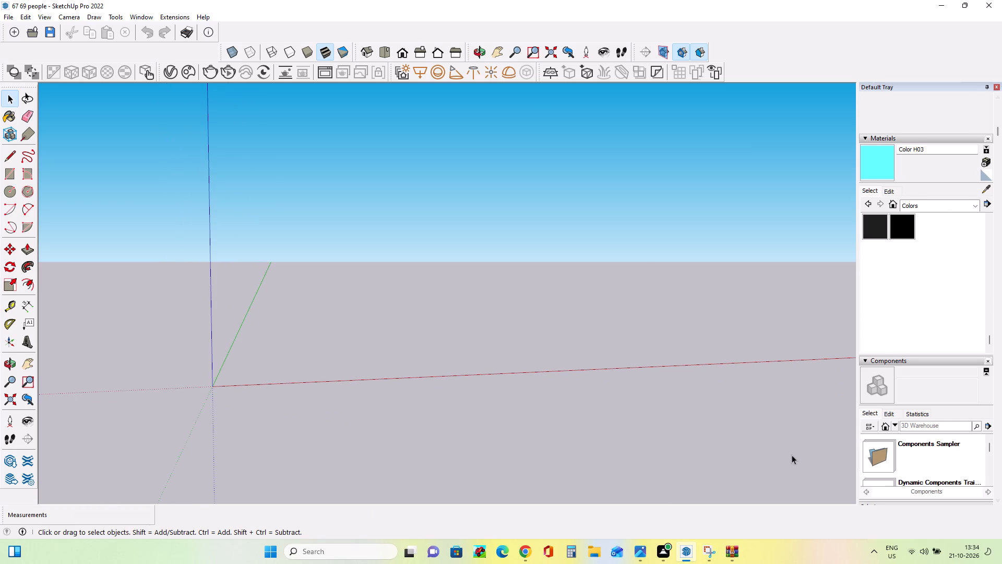
pyautogui.moveTo(727, 442); pyautogui.dragTo(804, 535, button='middle')
pyautogui.scroll(-8, 717, 378)
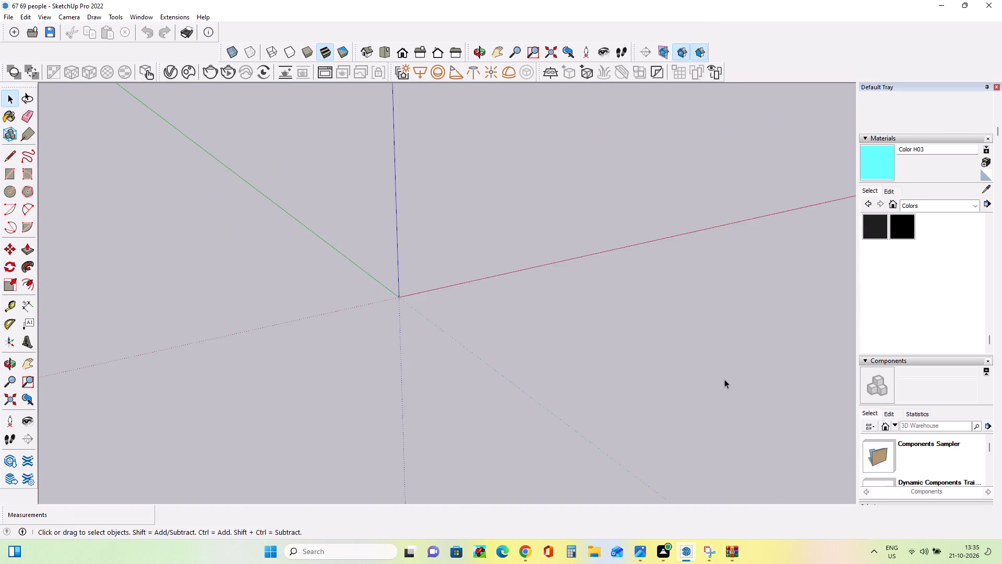
pyautogui.scroll(-7, 724, 379)
pyautogui.scroll(1, 764, 356)
pyautogui.moveTo(760, 341); pyautogui.dragTo(701, 358, button='middle')
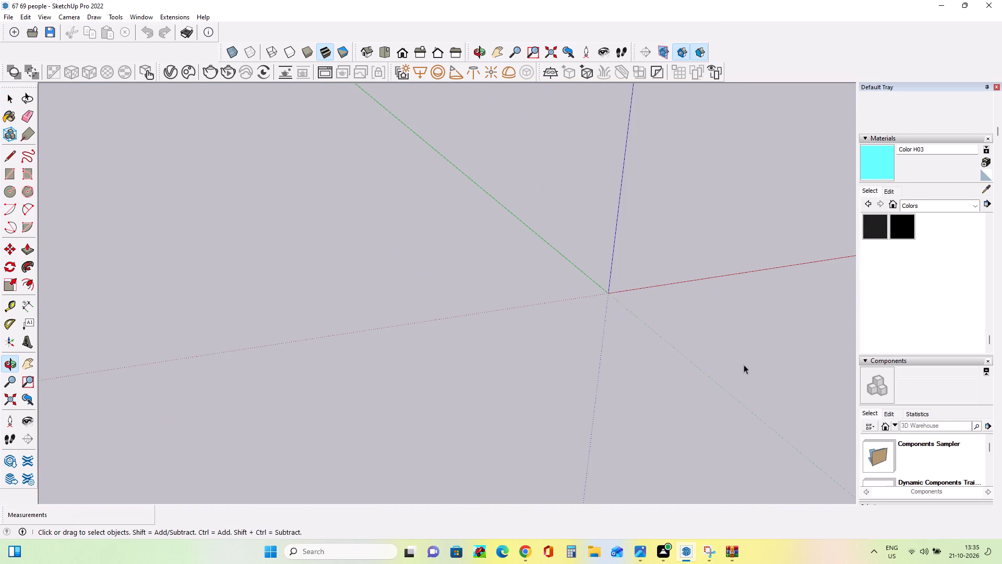
pyautogui.scroll(-1, 744, 362)
pyautogui.moveTo(744, 362); pyautogui.dragTo(745, 355, button='middle')
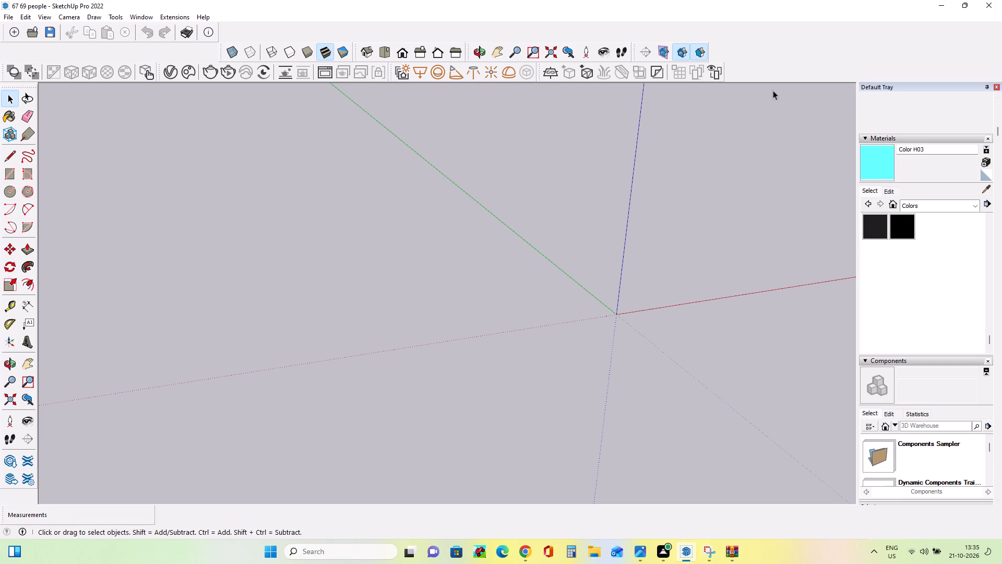
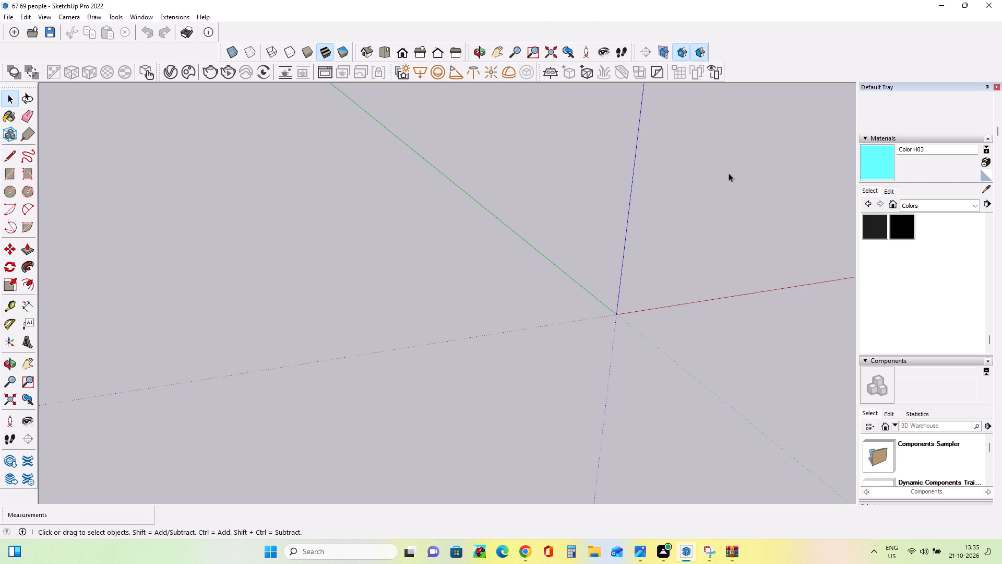
# Examine the 67 69 people modelling space from different angles and distances for any people models.
pyautogui.hscroll(1, 600, 196)
pyautogui.hscroll(-3, 600, 196)
pyautogui.hscroll(1, 600, 196)
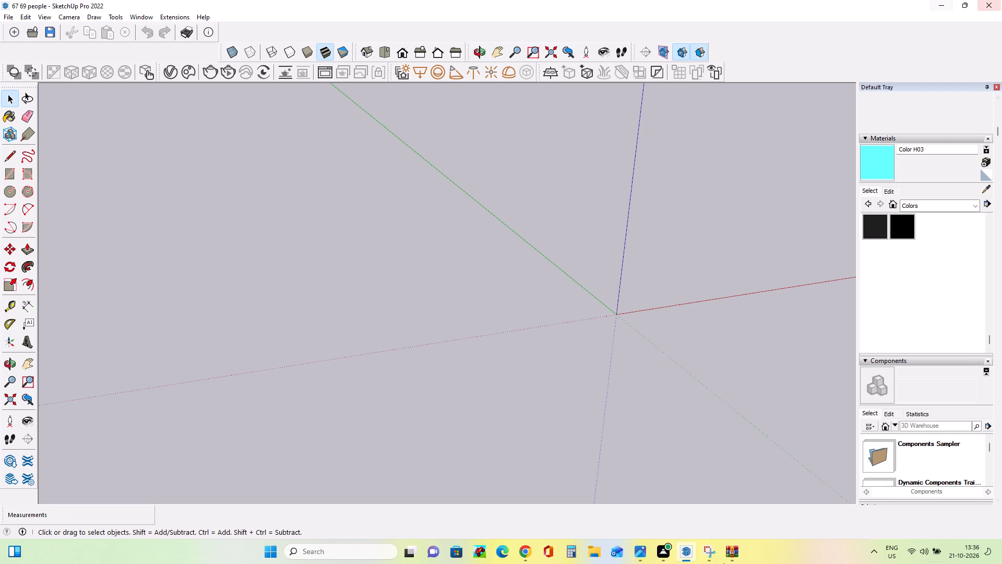
pyautogui.moveTo(536, 309); pyautogui.dragTo(323, 331, button='middle')
pyautogui.moveTo(450, 343); pyautogui.dragTo(301, 338, button='middle')
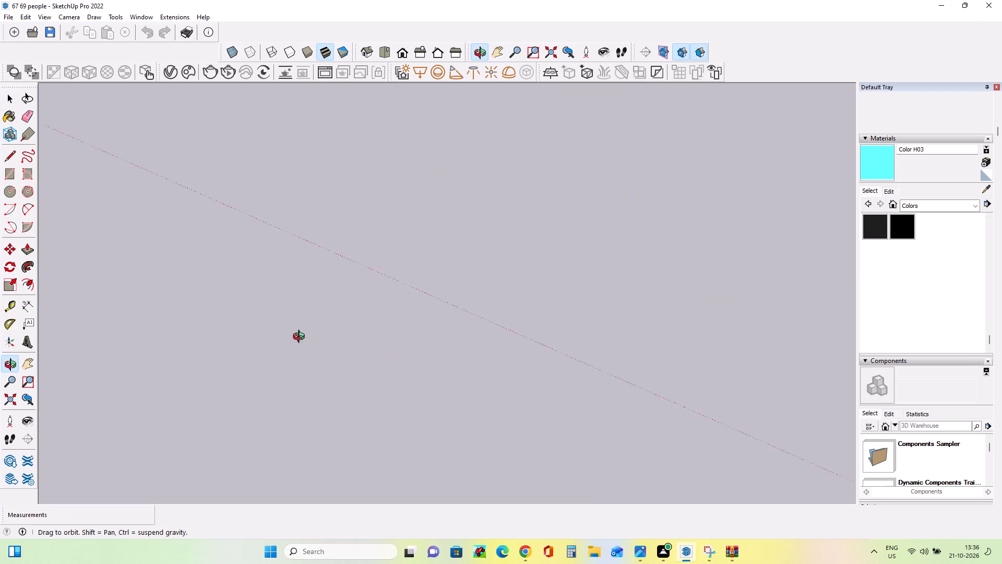
pyautogui.moveTo(301, 338); pyautogui.dragTo(481, 310, button='middle')
pyautogui.scroll(-13, 437, 331)
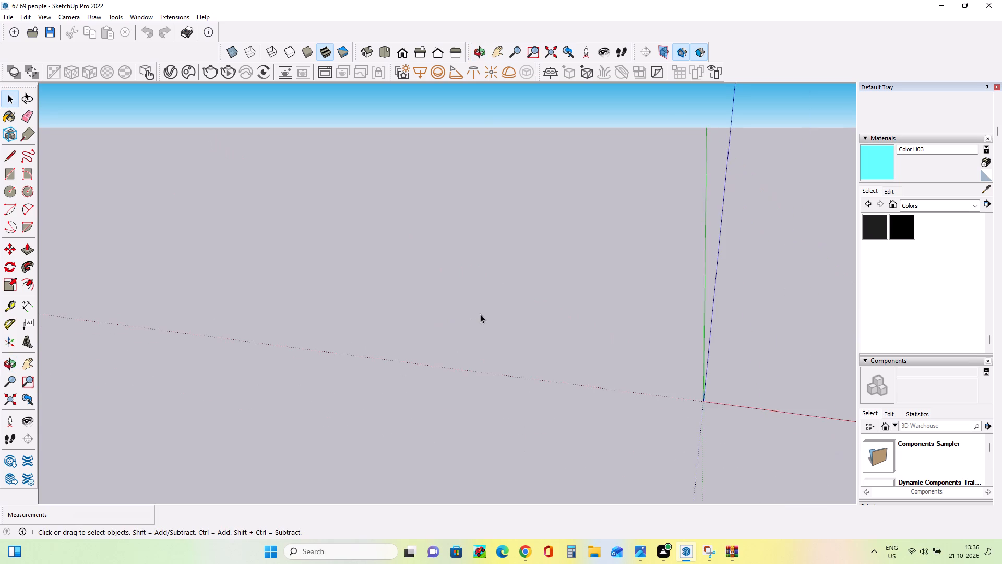
pyautogui.scroll(-4, 484, 323)
# Start a new model in place of the 67 69 people file.
pyautogui.click(7, 14)
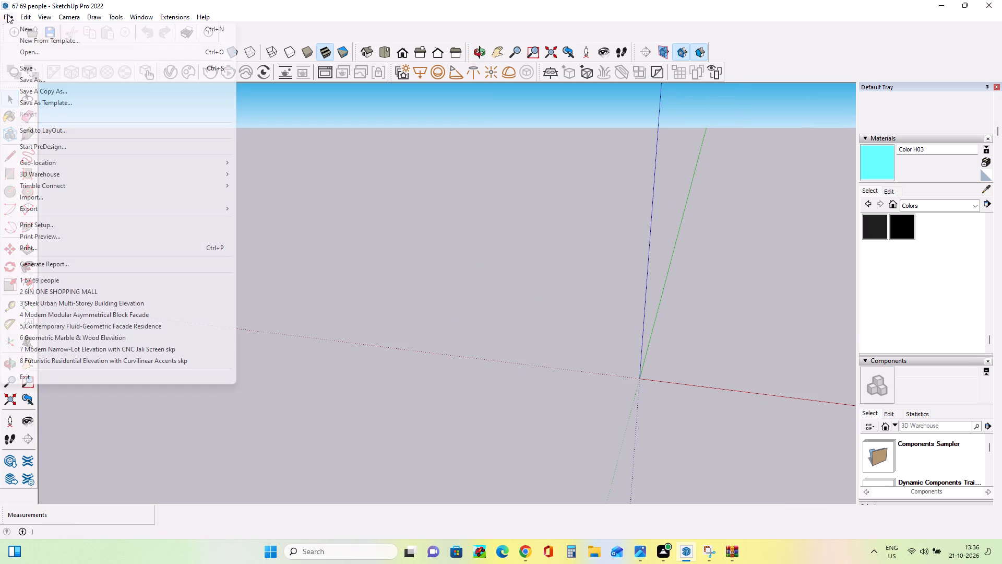
pyautogui.click(38, 29)
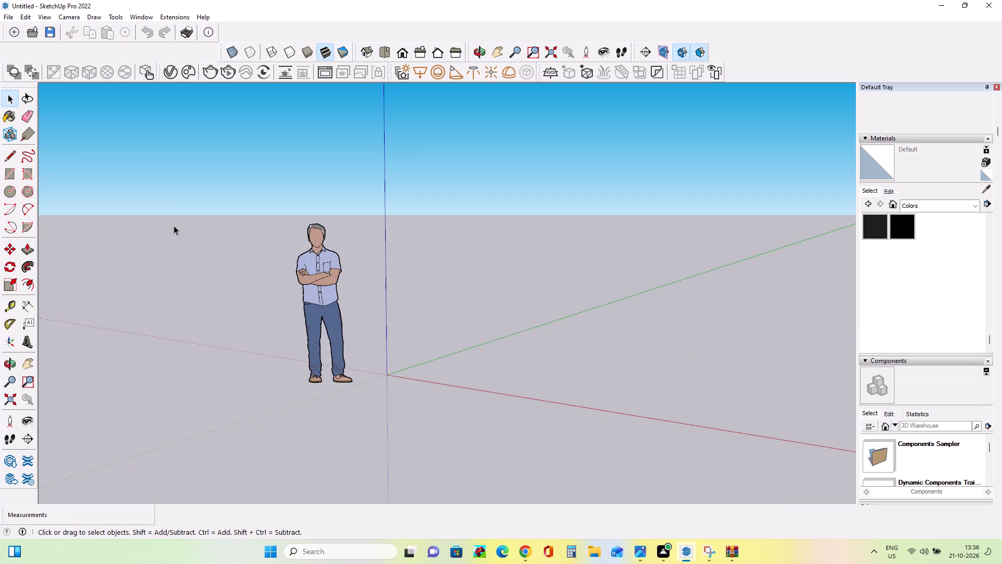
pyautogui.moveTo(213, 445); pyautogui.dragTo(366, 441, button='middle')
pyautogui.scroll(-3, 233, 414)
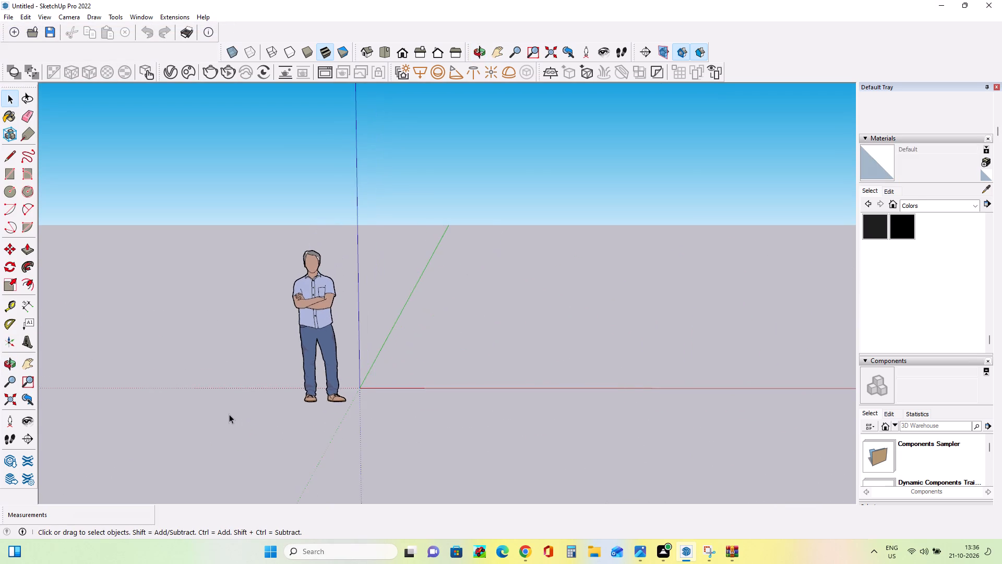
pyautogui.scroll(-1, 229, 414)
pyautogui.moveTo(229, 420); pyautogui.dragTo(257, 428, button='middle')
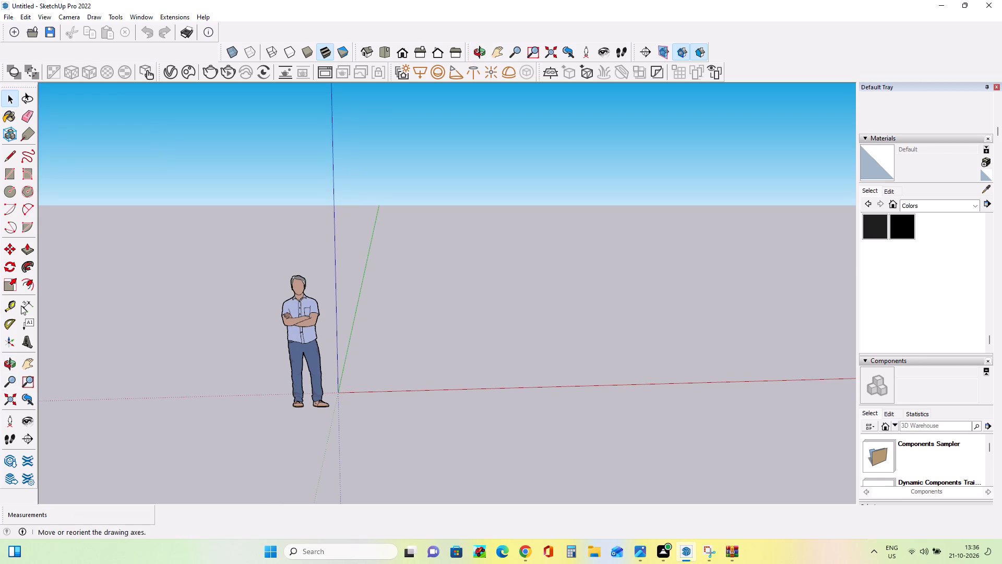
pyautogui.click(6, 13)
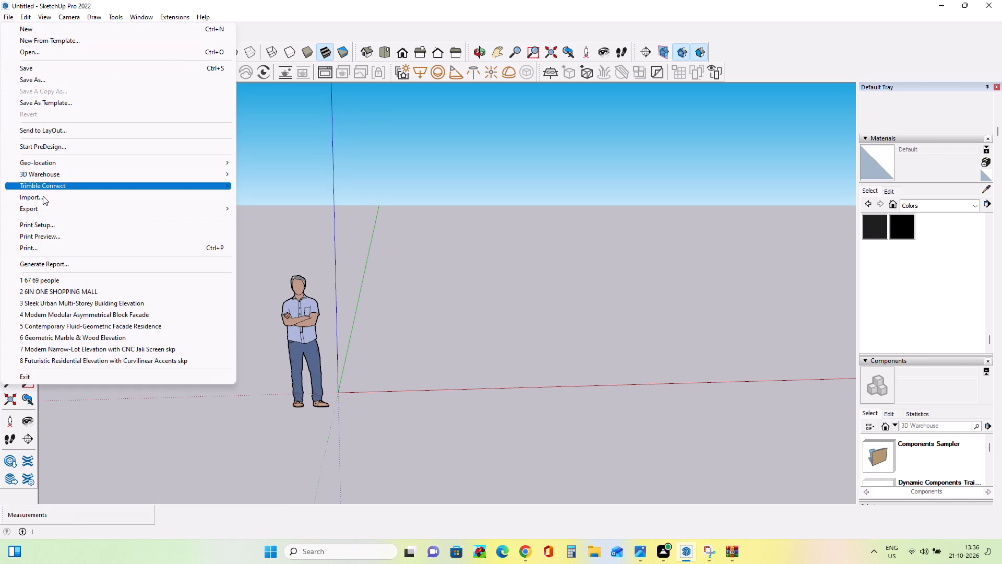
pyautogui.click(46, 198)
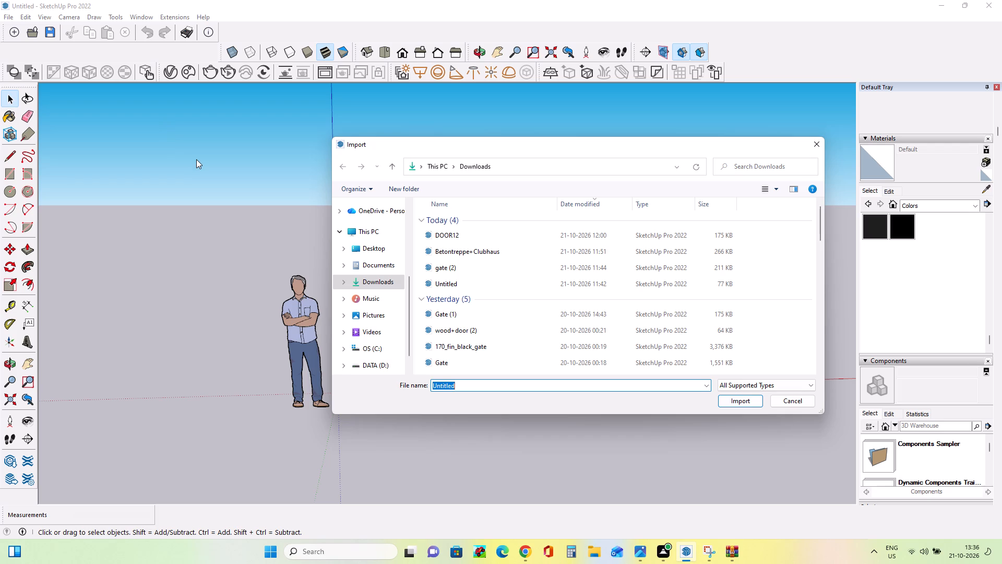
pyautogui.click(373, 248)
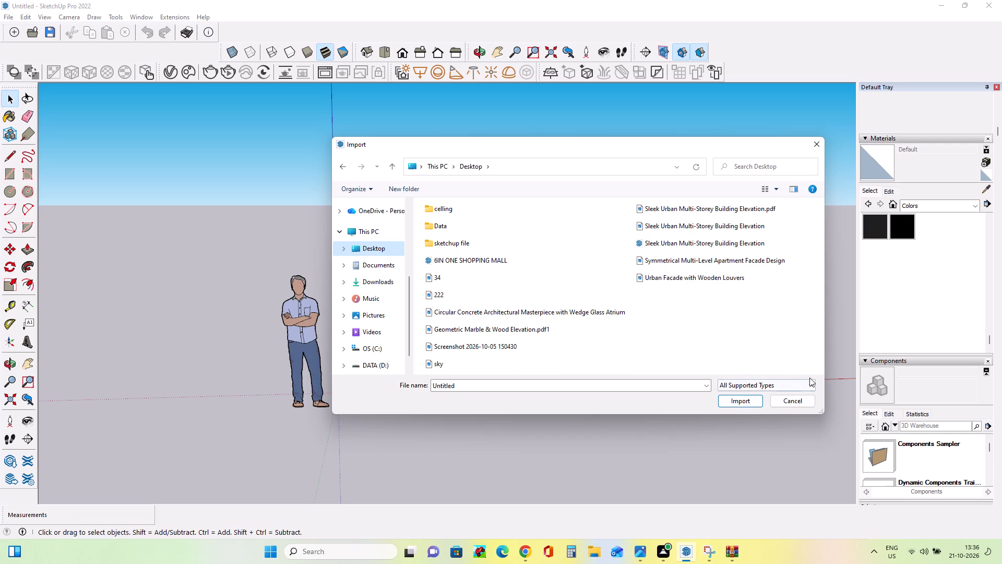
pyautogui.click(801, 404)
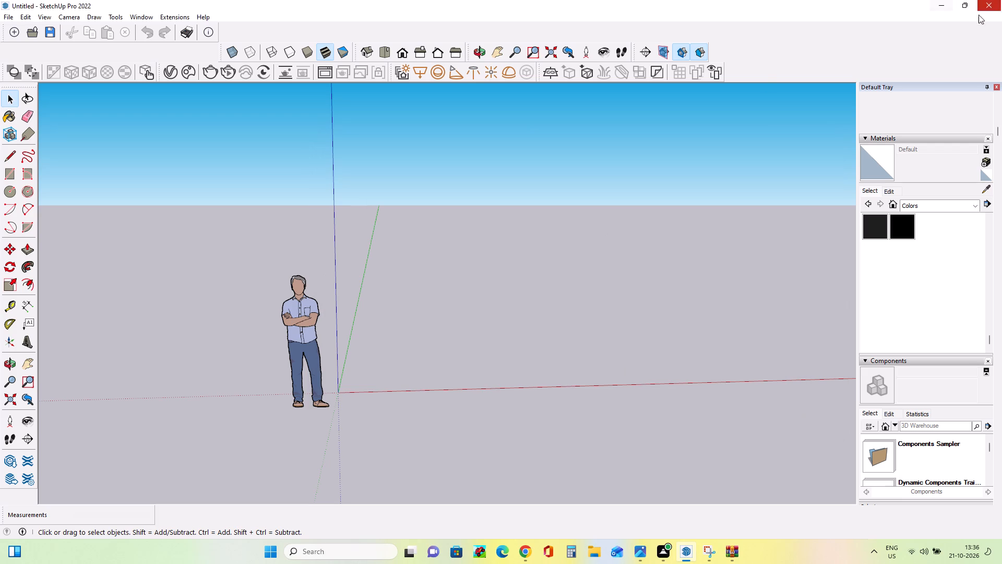
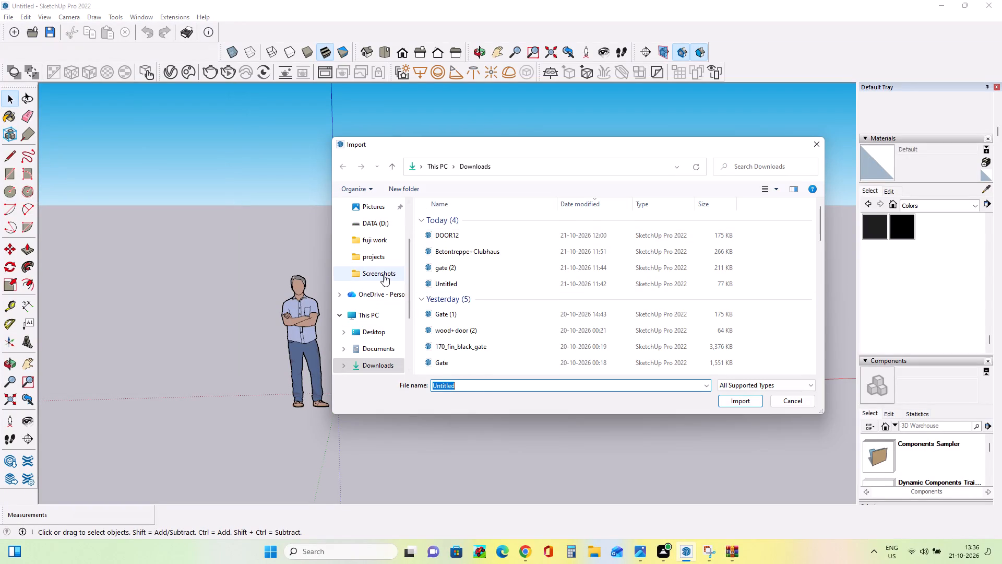
# Import the desktop image Symmetrical Multi-Level Apartment Facade Design as an image and place it upright near the origin.
pyautogui.click(381, 337)
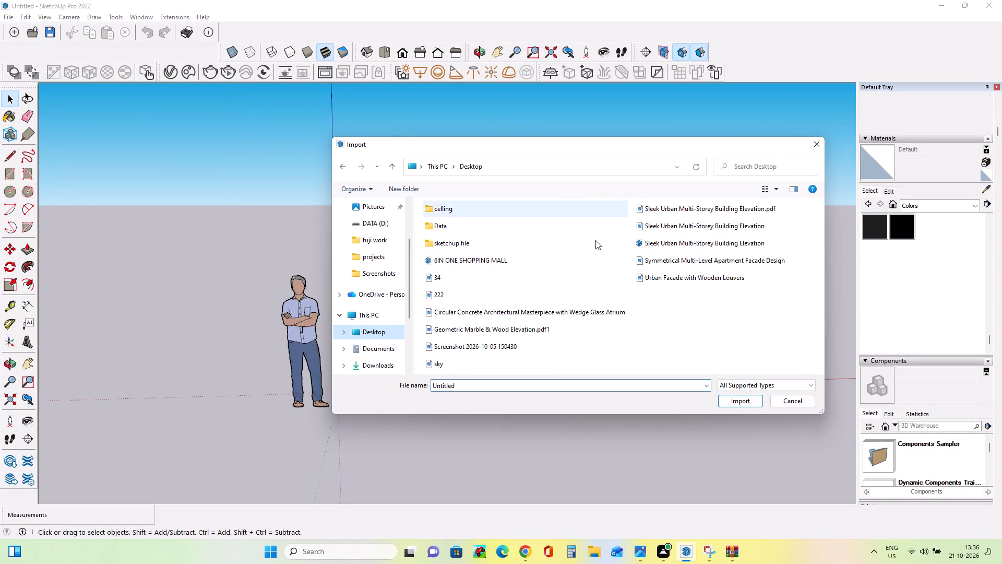
pyautogui.click(661, 259)
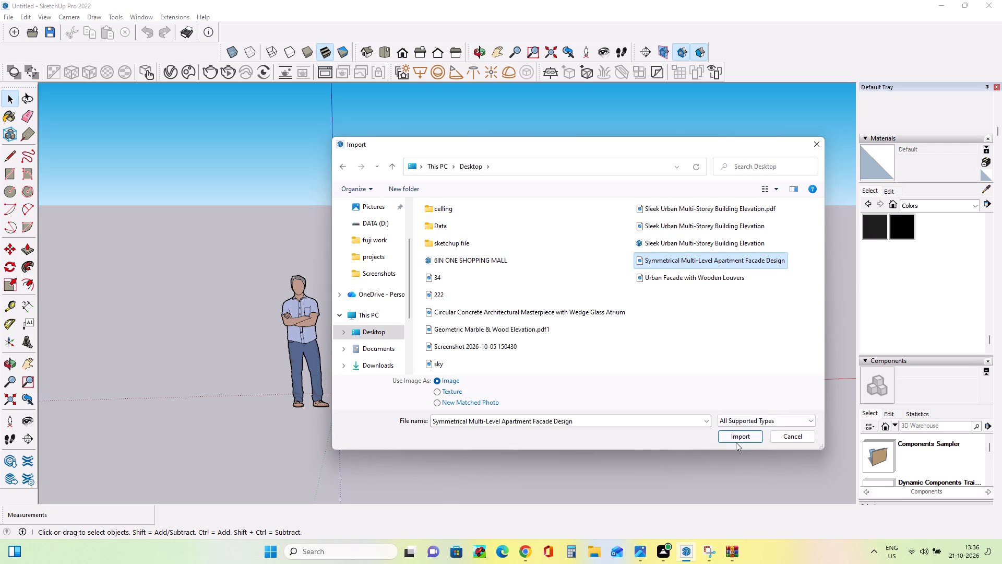
pyautogui.click(736, 440)
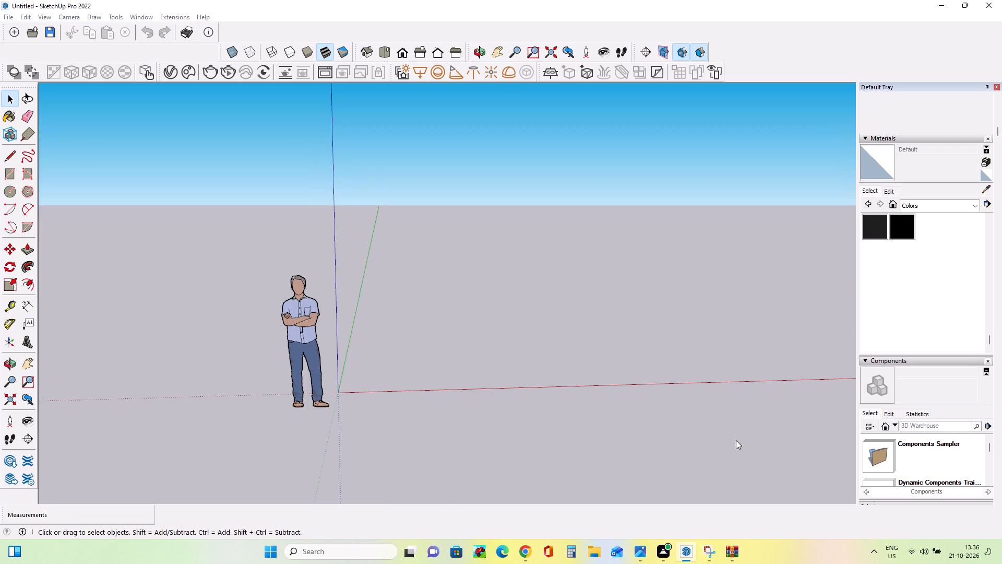
pyautogui.click(361, 285)
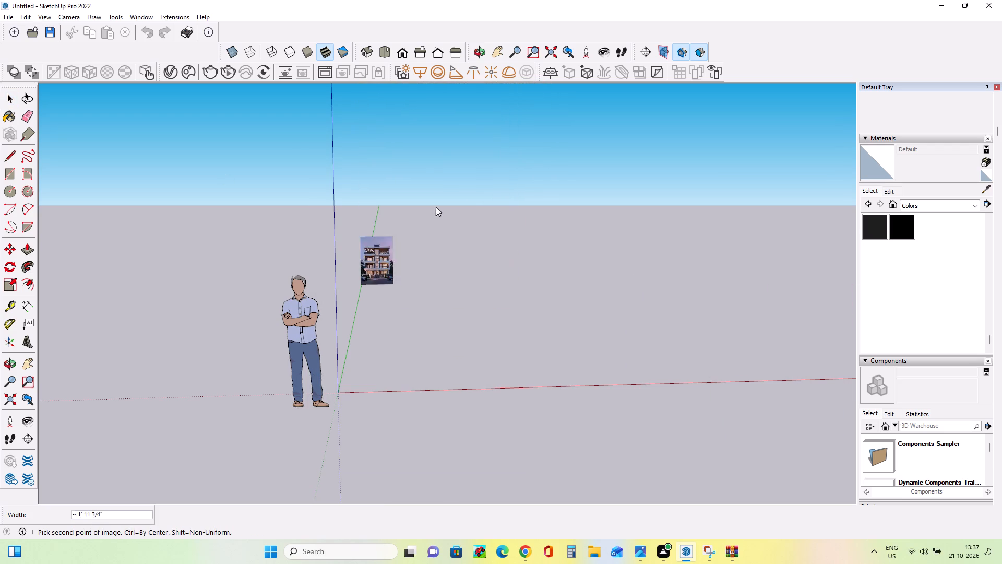
pyautogui.click(519, 154)
# Scale the imported facade image up uniformly by a factor of 2.00.
pyautogui.scroll(-10, 281, 331)
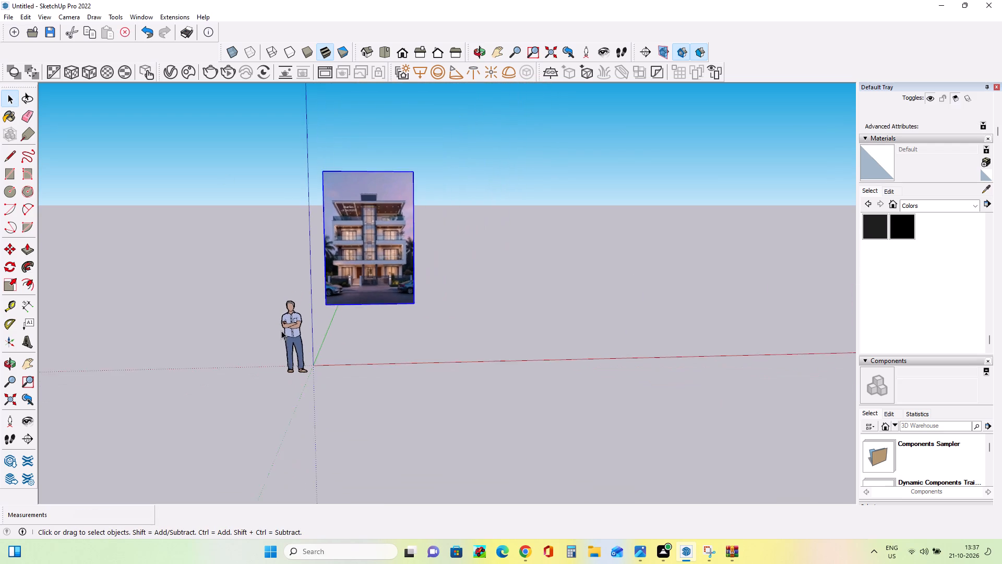
pyautogui.scroll(-2, 281, 331)
pyautogui.click(7, 287)
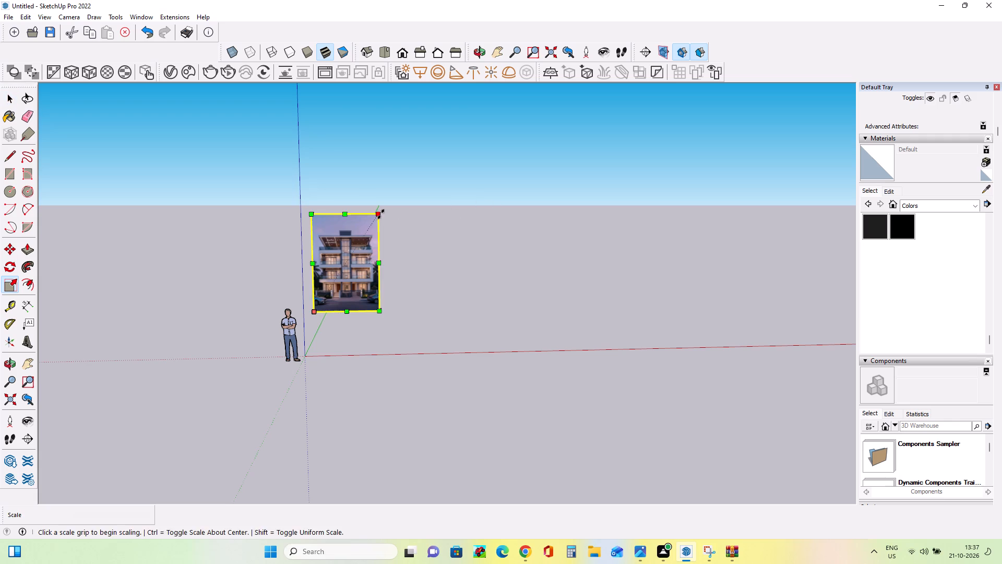
pyautogui.moveTo(379, 213); pyautogui.dragTo(437, 111)
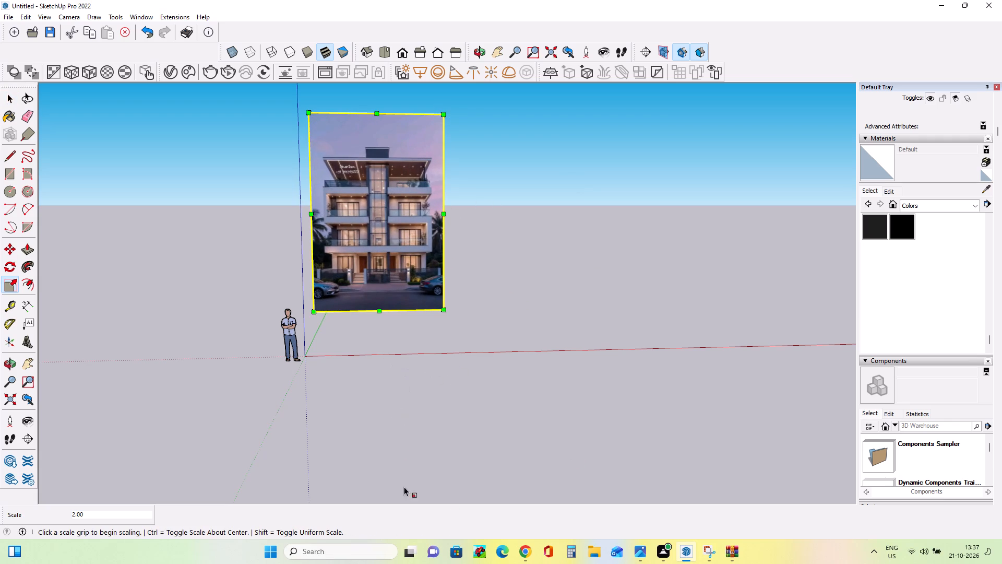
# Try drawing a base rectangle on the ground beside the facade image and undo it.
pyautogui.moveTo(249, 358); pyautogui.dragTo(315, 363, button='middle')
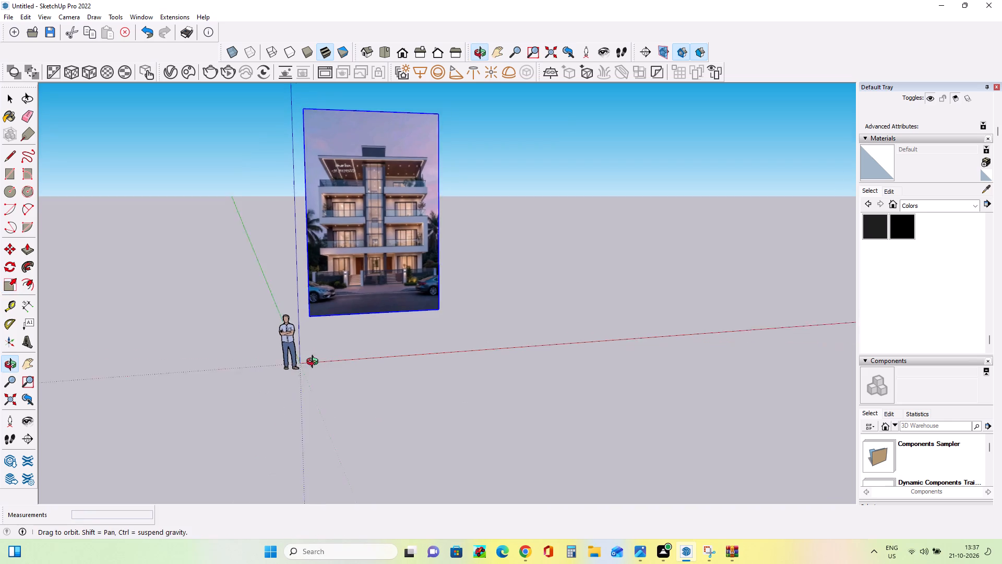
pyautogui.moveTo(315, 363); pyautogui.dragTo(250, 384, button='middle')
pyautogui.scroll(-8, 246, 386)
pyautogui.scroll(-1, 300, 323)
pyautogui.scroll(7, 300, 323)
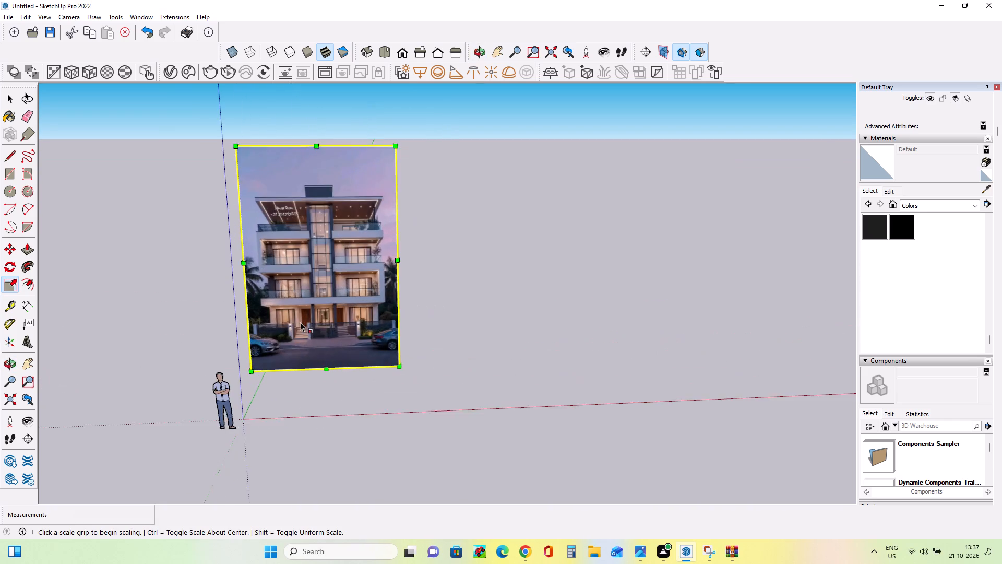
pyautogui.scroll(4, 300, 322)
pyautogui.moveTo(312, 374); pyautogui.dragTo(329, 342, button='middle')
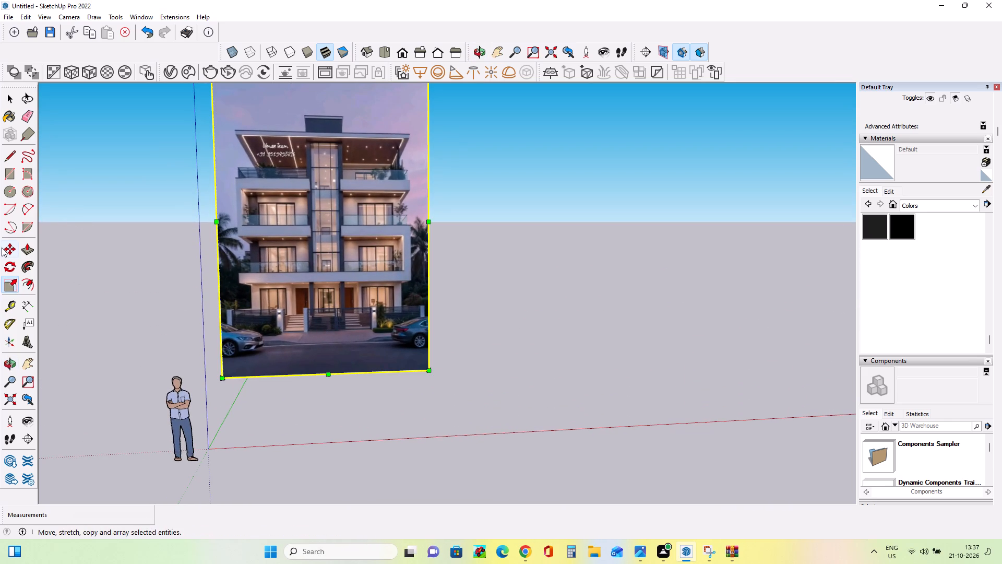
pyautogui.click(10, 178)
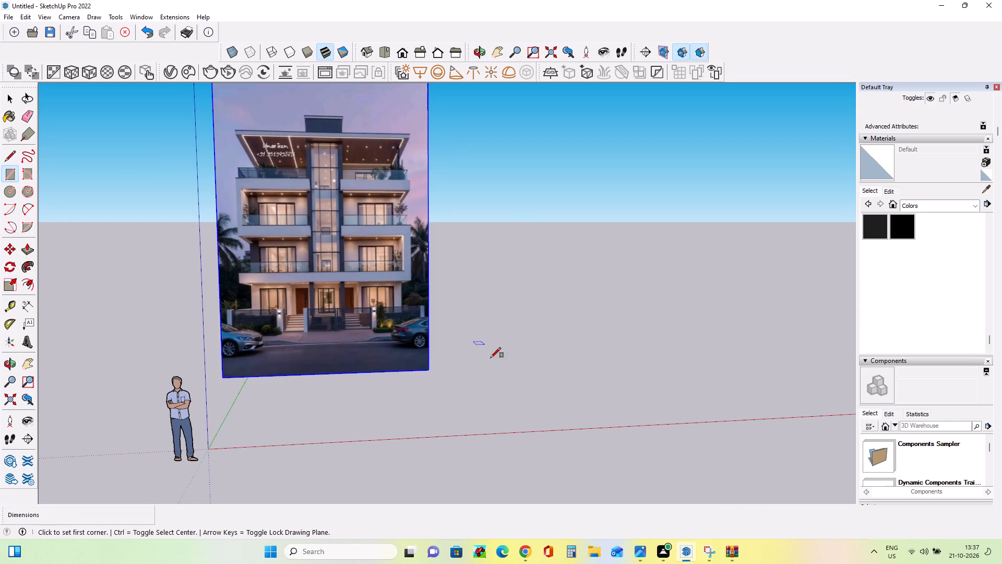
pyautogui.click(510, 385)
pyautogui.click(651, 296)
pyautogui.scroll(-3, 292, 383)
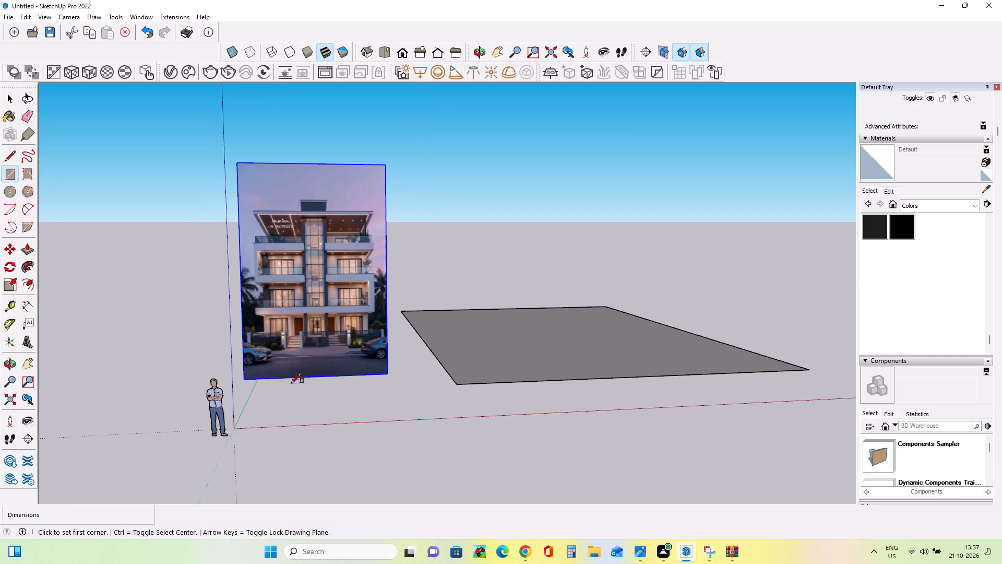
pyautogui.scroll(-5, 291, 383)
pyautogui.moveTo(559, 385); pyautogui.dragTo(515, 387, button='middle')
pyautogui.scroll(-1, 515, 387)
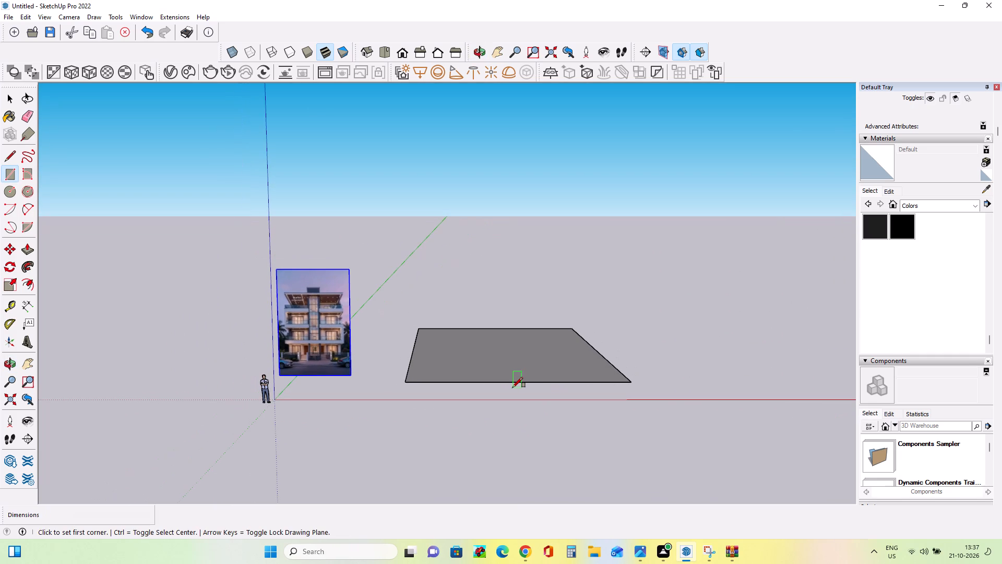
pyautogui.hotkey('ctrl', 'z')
# Draw a large base rectangle flat on the ground beside the facade image.
pyautogui.click(437, 367)
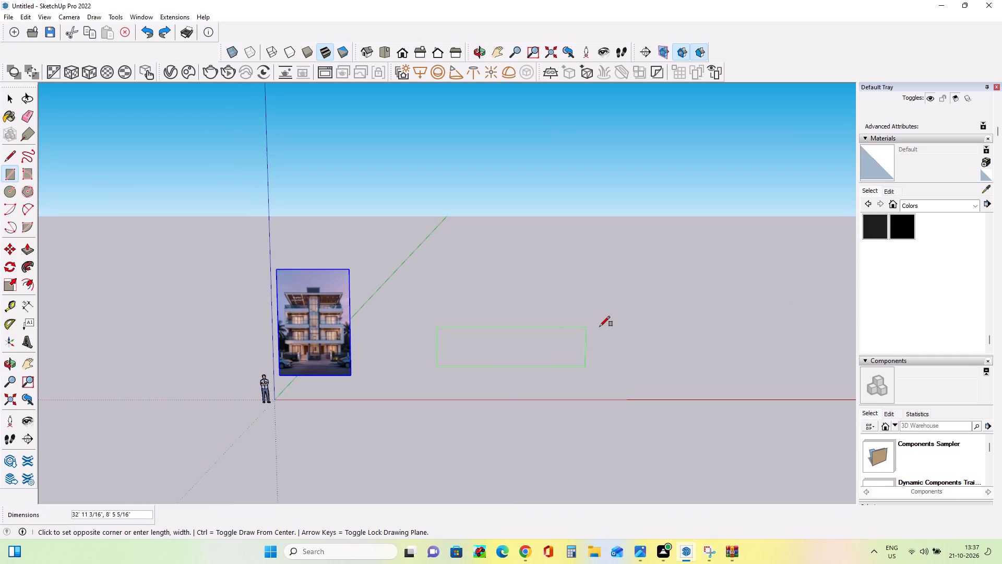
pyautogui.moveTo(595, 337); pyautogui.dragTo(602, 389, button='middle')
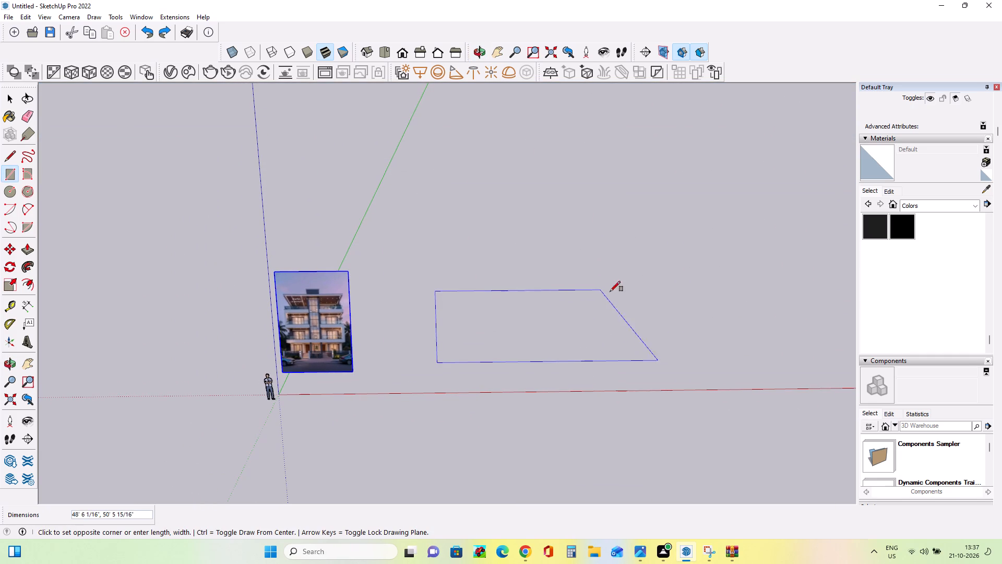
pyautogui.click(643, 308)
# Push/Pull the base rectangle upward about 5' 10" into a solid block.
pyautogui.moveTo(591, 394); pyautogui.dragTo(611, 374, button='middle')
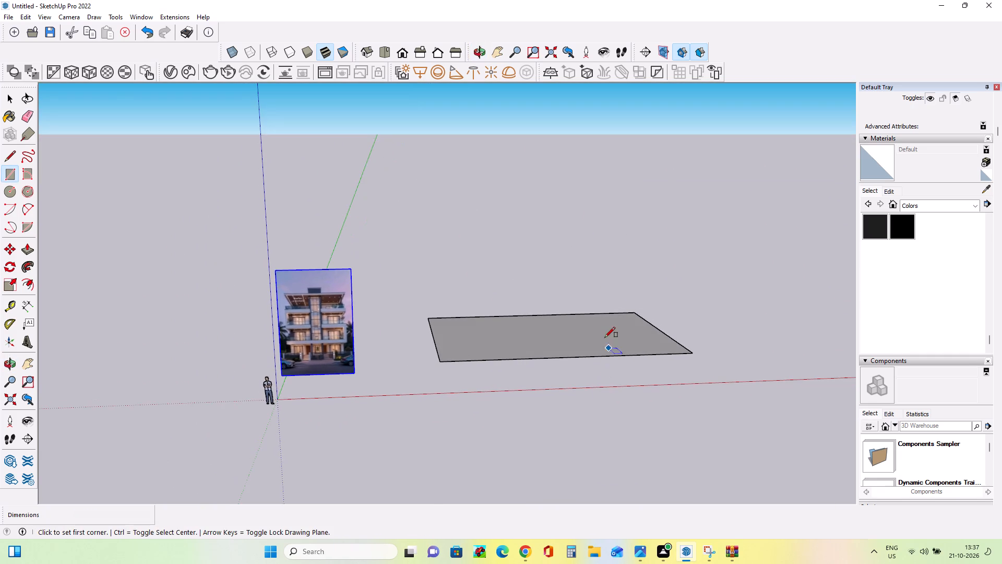
pyautogui.scroll(4, 605, 335)
pyautogui.moveTo(602, 367); pyautogui.dragTo(600, 412, button='middle')
pyautogui.scroll(-4, 576, 408)
pyautogui.moveTo(534, 438); pyautogui.dragTo(550, 381, button='middle')
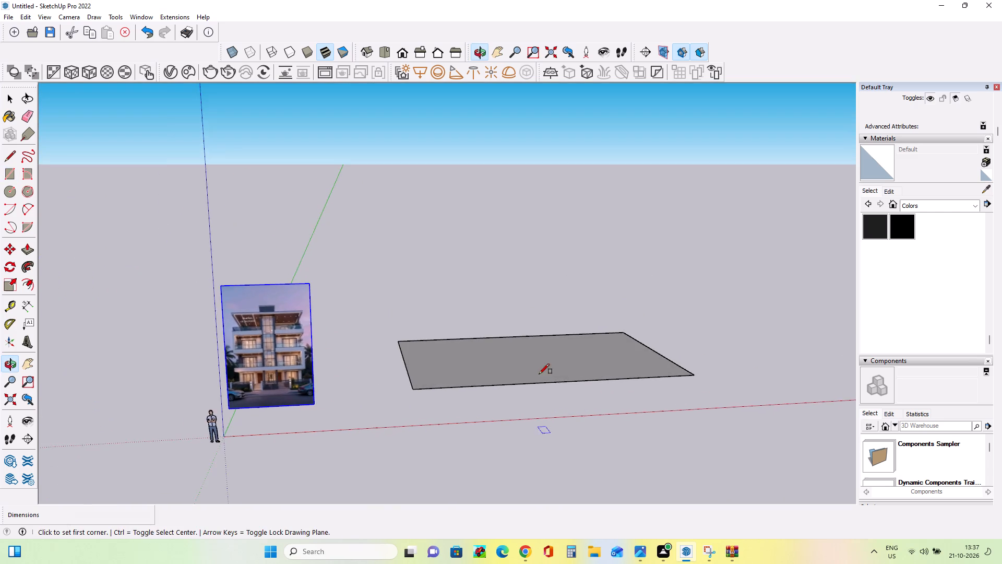
pyautogui.scroll(4, 481, 355)
pyautogui.moveTo(497, 385); pyautogui.dragTo(497, 399, button='middle')
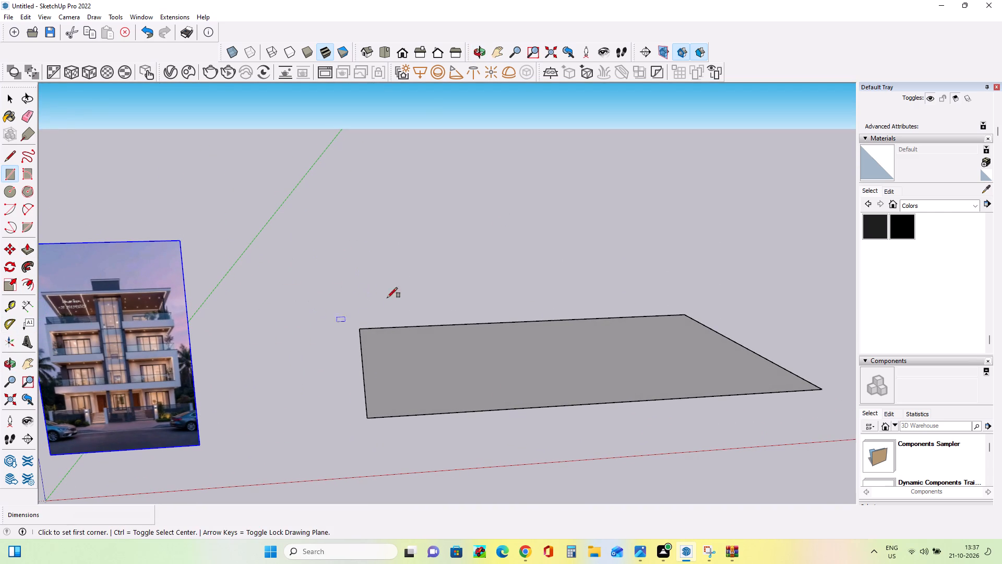
pyautogui.scroll(-1, 256, 380)
pyautogui.moveTo(285, 395); pyautogui.dragTo(287, 405, button='middle')
pyautogui.scroll(-2, 313, 412)
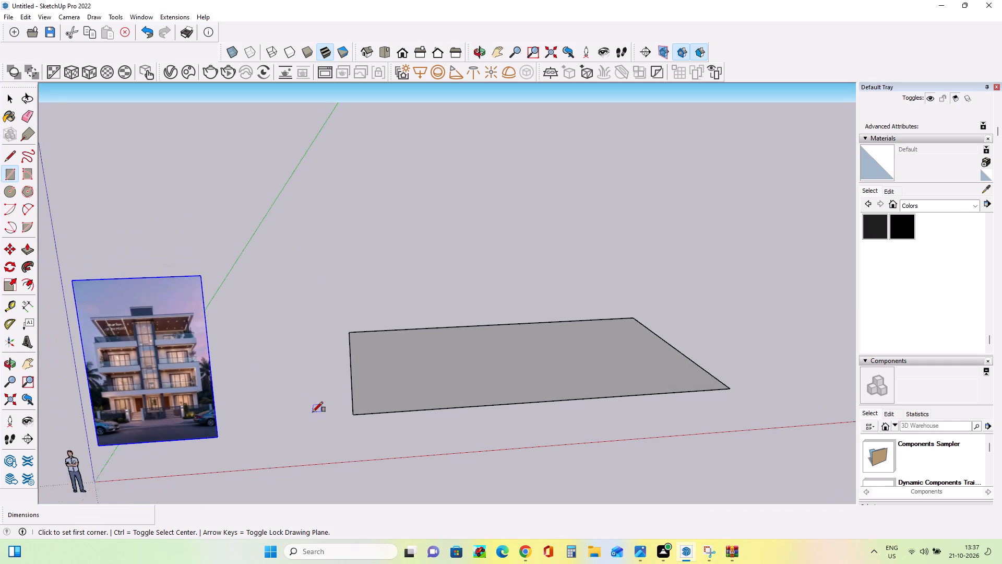
pyautogui.scroll(-1, 313, 412)
pyautogui.moveTo(380, 431); pyautogui.dragTo(366, 403, button='middle')
pyautogui.click(27, 250)
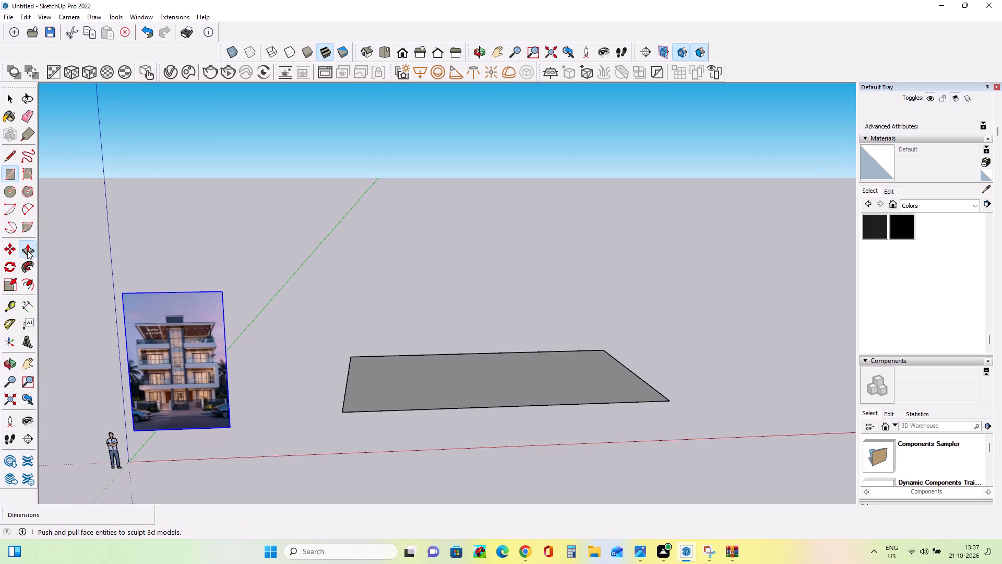
pyautogui.click(473, 395)
pyautogui.click(484, 363)
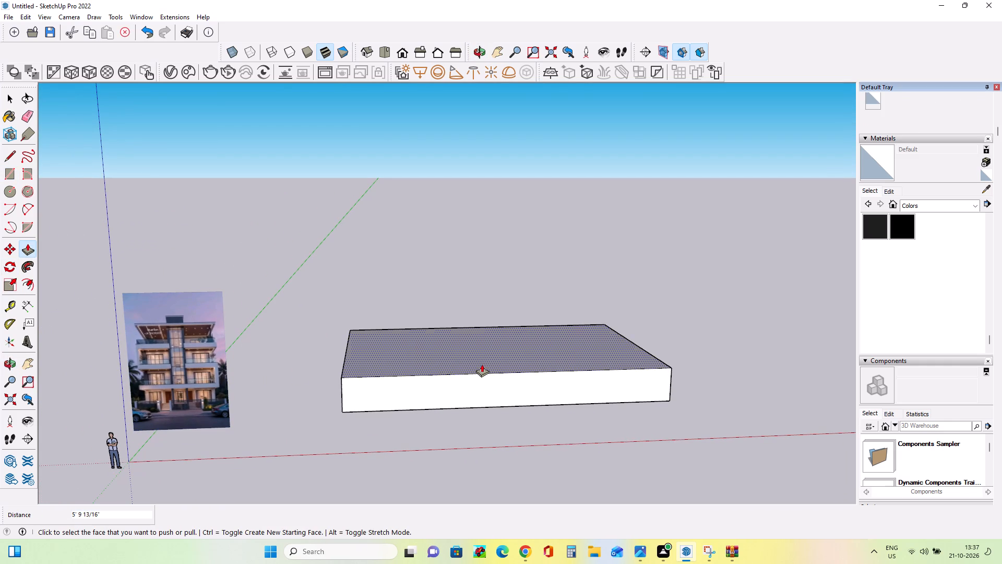
# Examine the facade image's ground floor and entrance layout alongside the block from several angles.
pyautogui.scroll(14, 188, 405)
pyautogui.scroll(-1, 195, 406)
pyautogui.scroll(1, 195, 406)
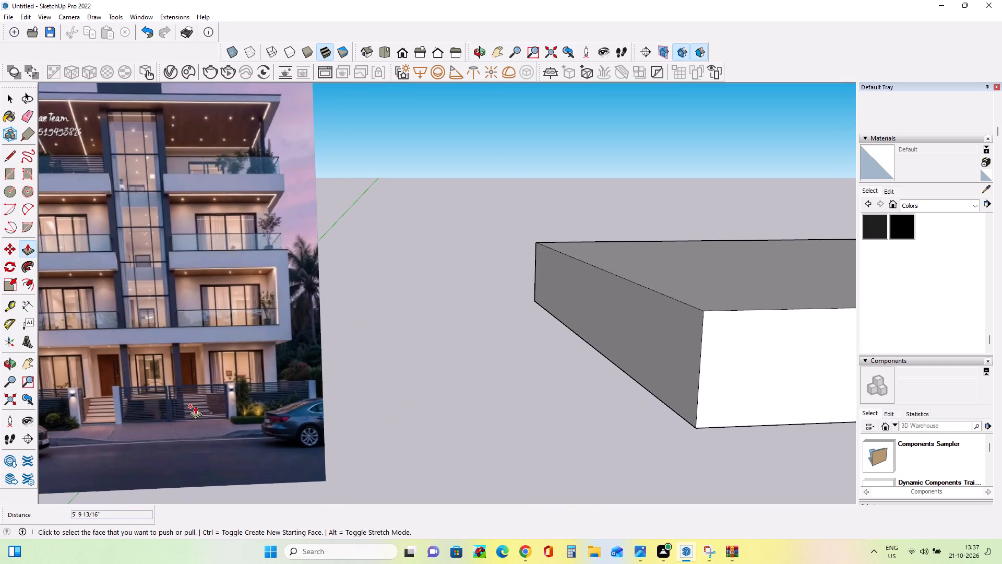
pyautogui.scroll(-9, 195, 406)
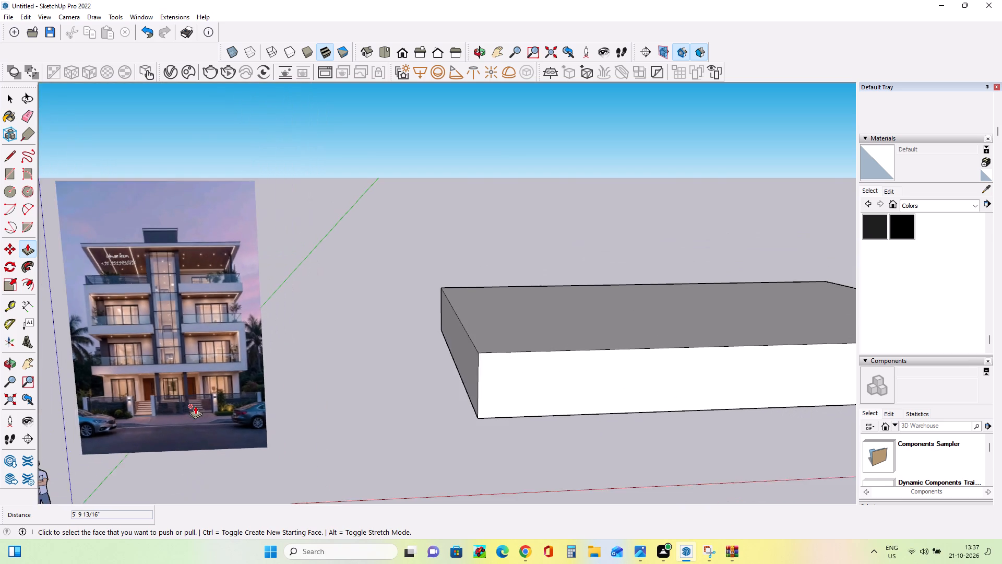
pyautogui.scroll(-2, 195, 406)
pyautogui.moveTo(372, 412); pyautogui.dragTo(434, 546, button='middle')
pyautogui.scroll(-1, 434, 546)
pyautogui.scroll(-4, 402, 357)
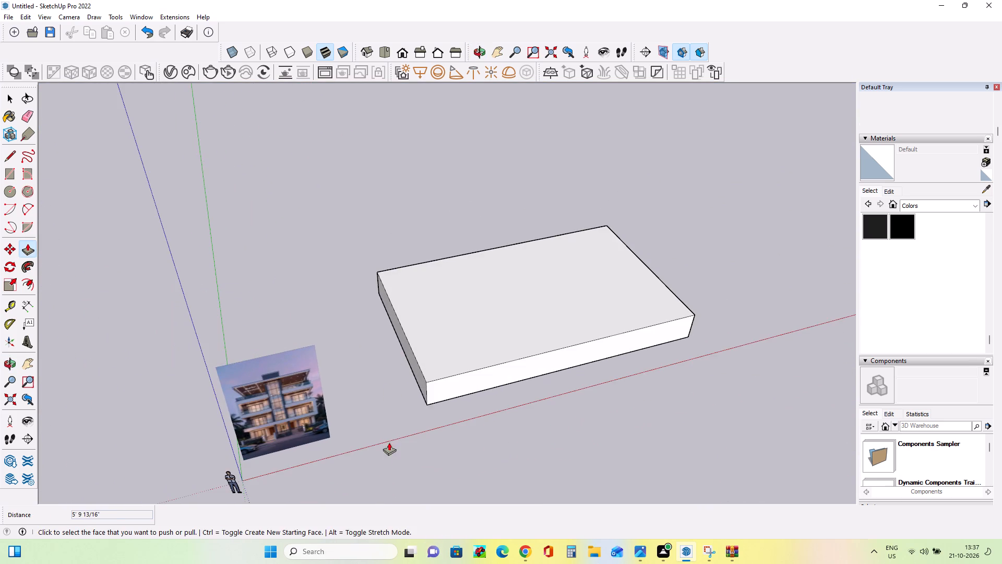
pyautogui.moveTo(387, 442); pyautogui.dragTo(324, 409, button='middle')
pyautogui.moveTo(484, 383); pyautogui.dragTo(451, 391, button='middle')
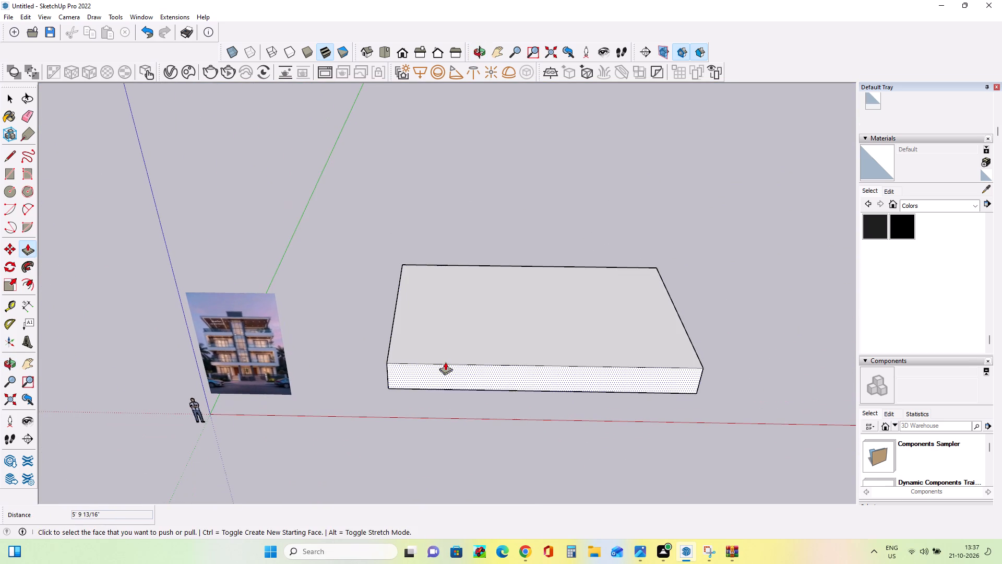
pyautogui.moveTo(509, 333); pyautogui.dragTo(512, 343, button='middle')
pyautogui.scroll(3, 421, 337)
pyautogui.moveTo(381, 374); pyautogui.dragTo(408, 323, button='middle')
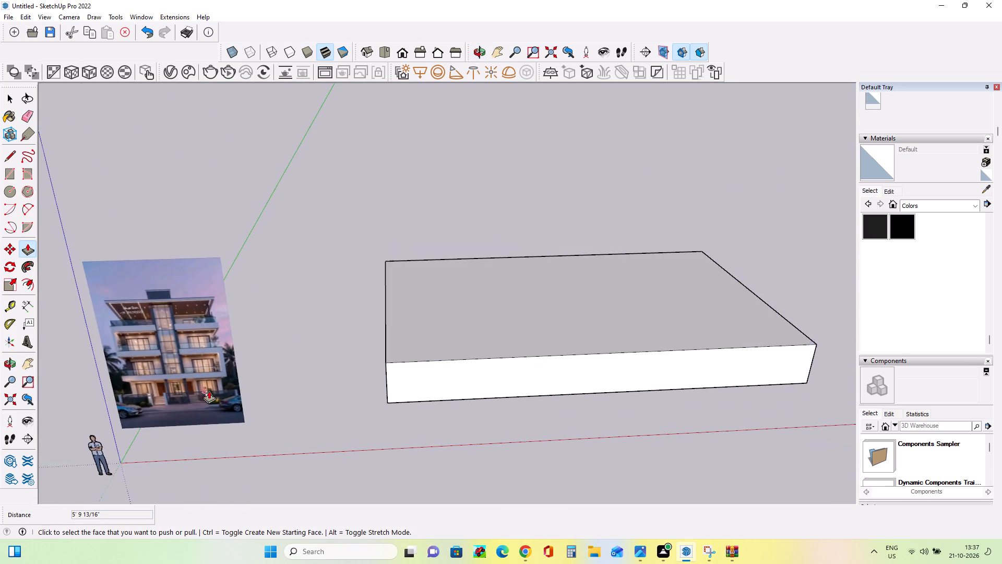
pyautogui.scroll(8, 186, 399)
pyautogui.moveTo(189, 398); pyautogui.dragTo(200, 381, button='middle')
pyautogui.scroll(-2, 200, 389)
pyautogui.moveTo(246, 378); pyautogui.dragTo(240, 395, button='middle')
pyautogui.scroll(-7, 216, 396)
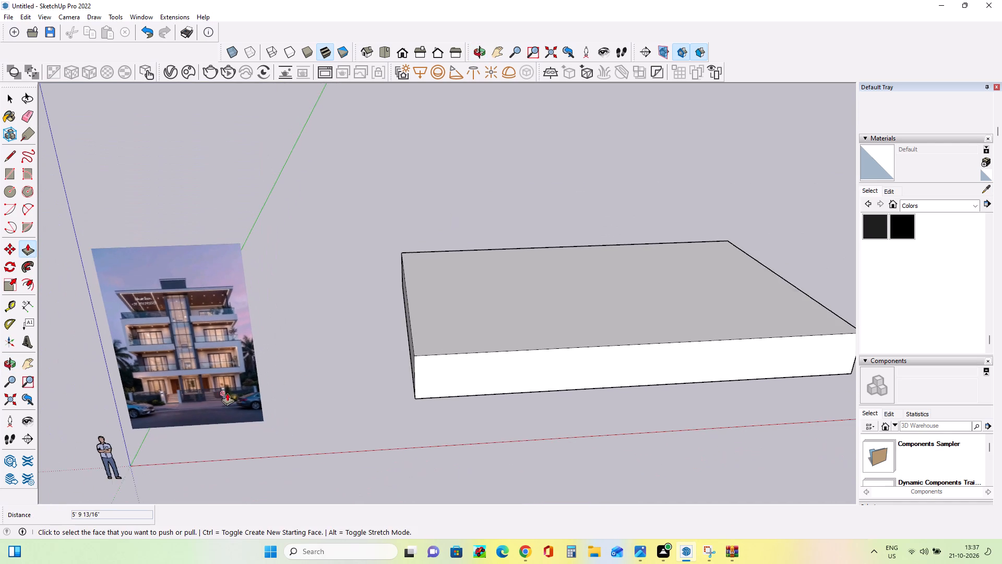
pyautogui.moveTo(238, 391); pyautogui.dragTo(238, 395, button='middle')
pyautogui.moveTo(627, 354); pyautogui.dragTo(627, 373, button='middle')
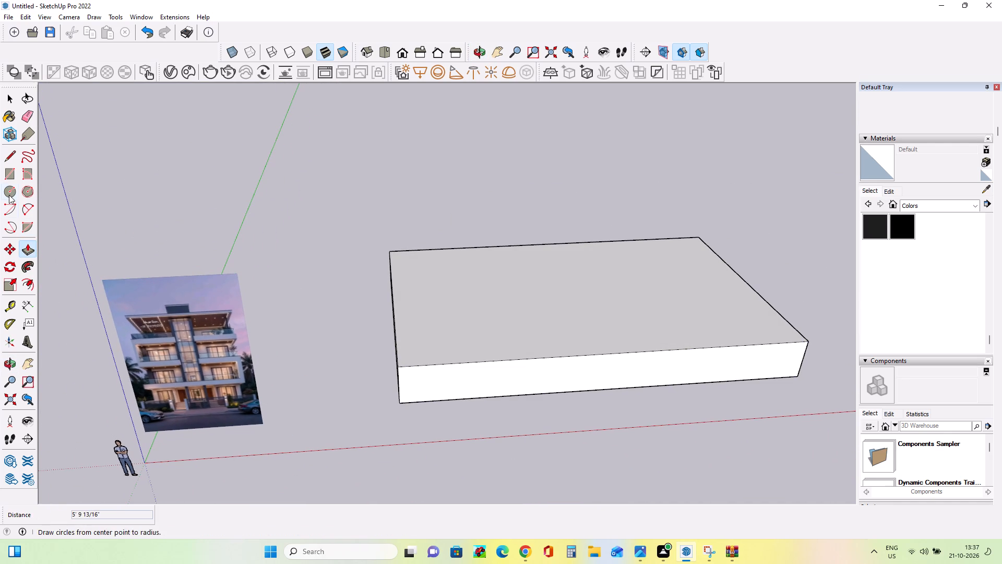
# Draw three adjoining rectangles about 26' 6" deep on the block's top behind a front strip, the right one about 21' 6" wide and the middle 13'.
pyautogui.click(11, 172)
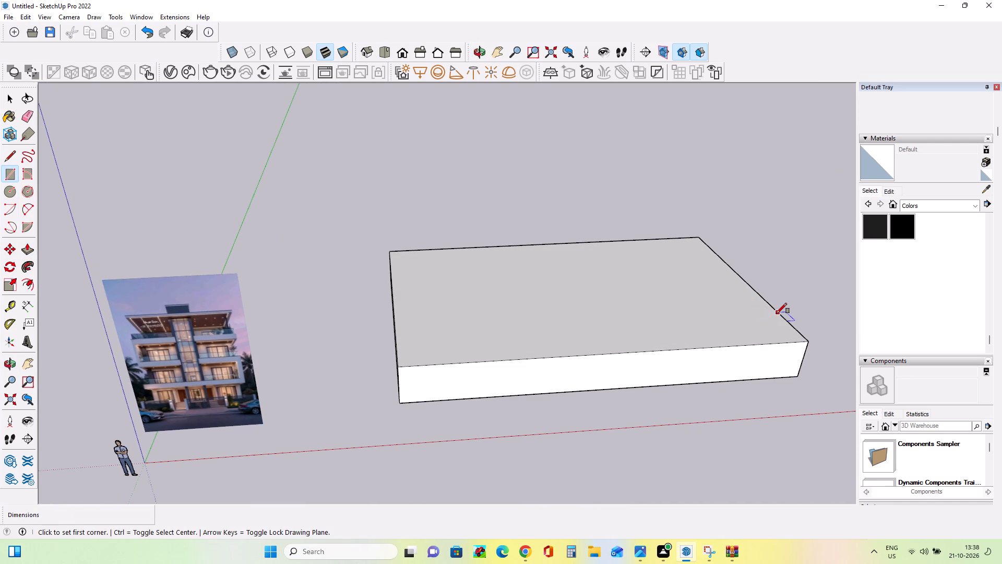
pyautogui.click(777, 313)
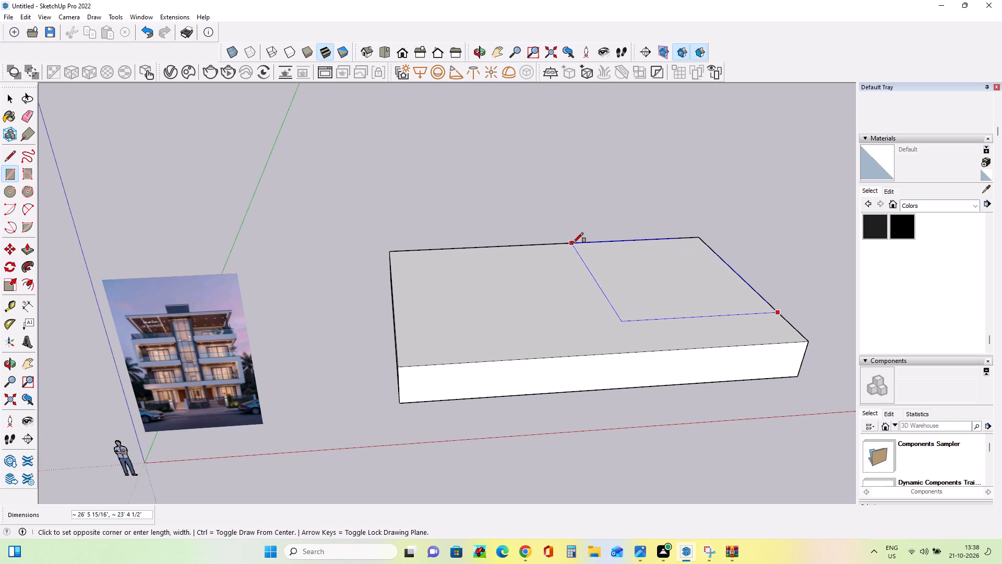
pyautogui.click(582, 242)
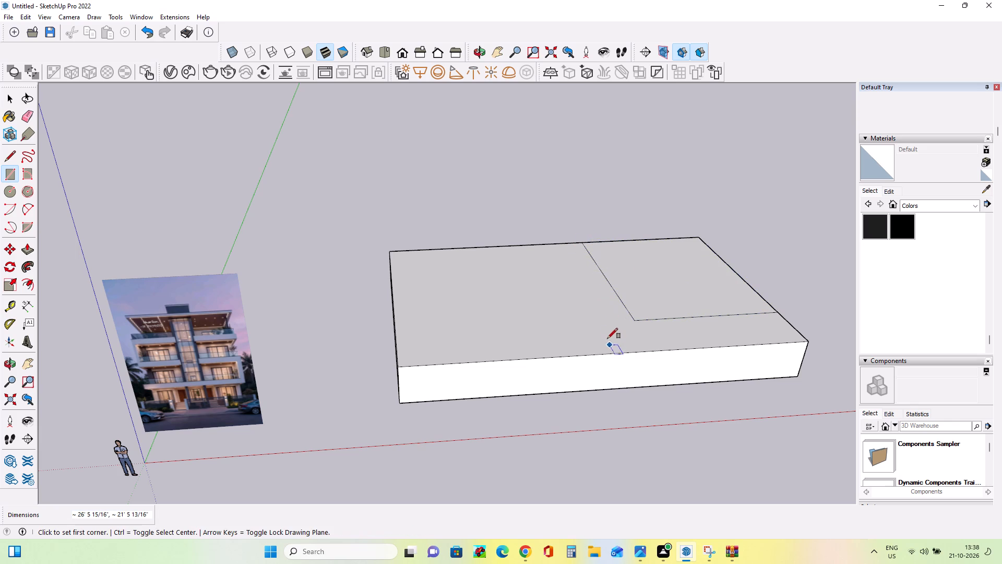
pyautogui.click(636, 322)
pyautogui.click(509, 244)
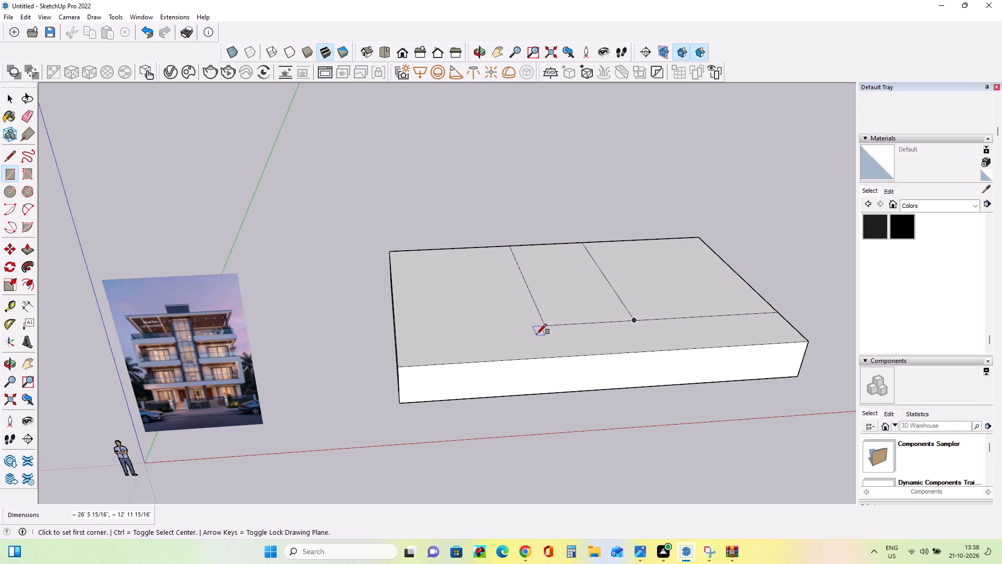
pyautogui.click(544, 328)
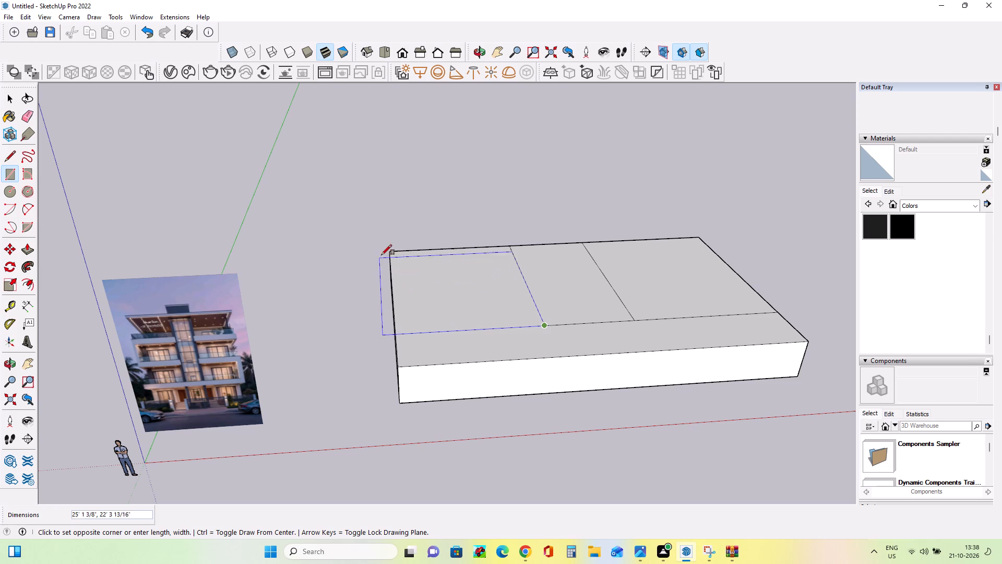
pyautogui.click(389, 252)
pyautogui.scroll(-3, 356, 336)
pyautogui.moveTo(481, 370); pyautogui.dragTo(482, 360, button='middle')
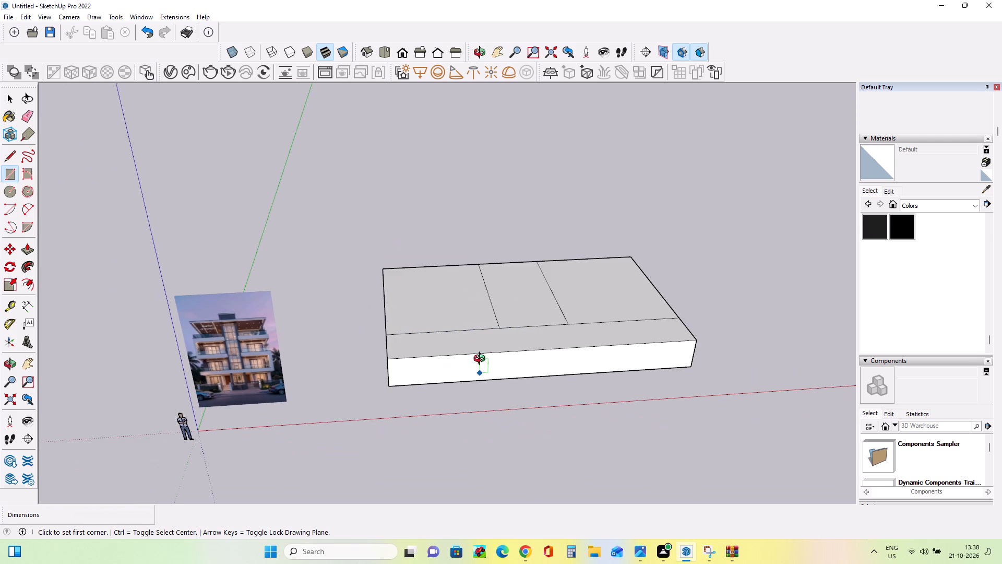
pyautogui.moveTo(482, 360); pyautogui.dragTo(483, 343, button='middle')
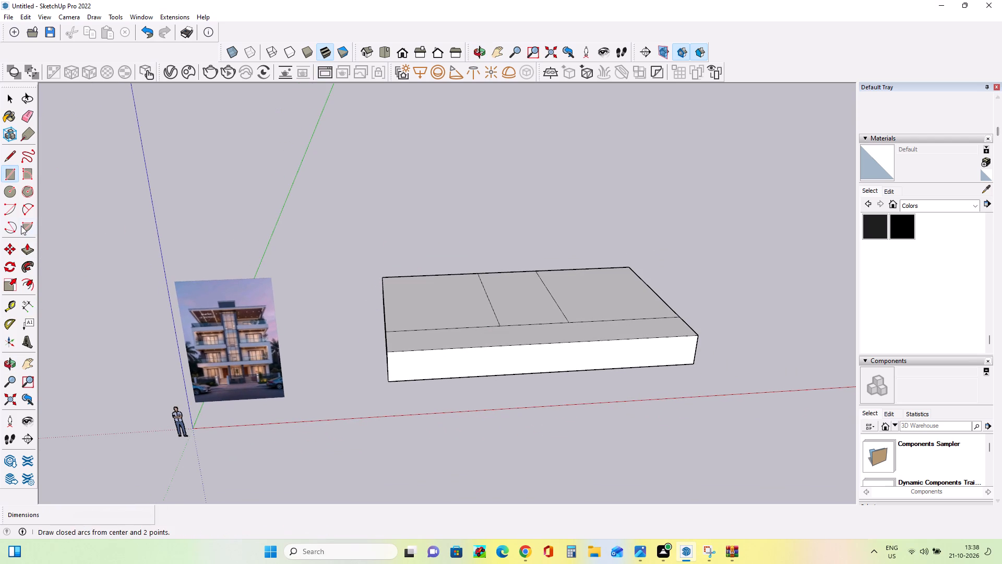
# Push/Pull all three rectangles on the block's top upward to the same height of about 14' 9".
pyautogui.click(26, 250)
pyautogui.click(612, 302)
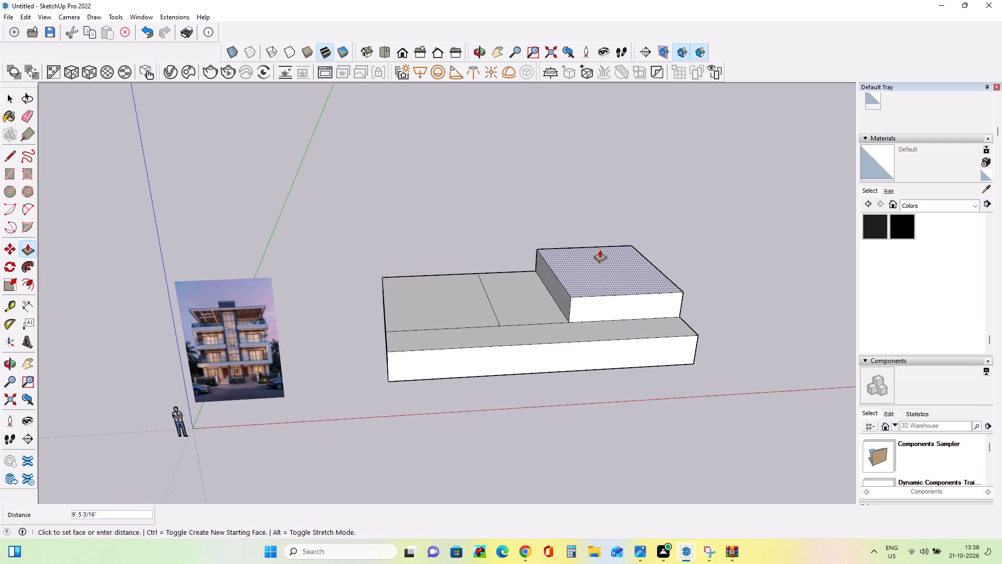
pyautogui.click(599, 230)
pyautogui.moveTo(551, 357); pyautogui.dragTo(487, 363, button='middle')
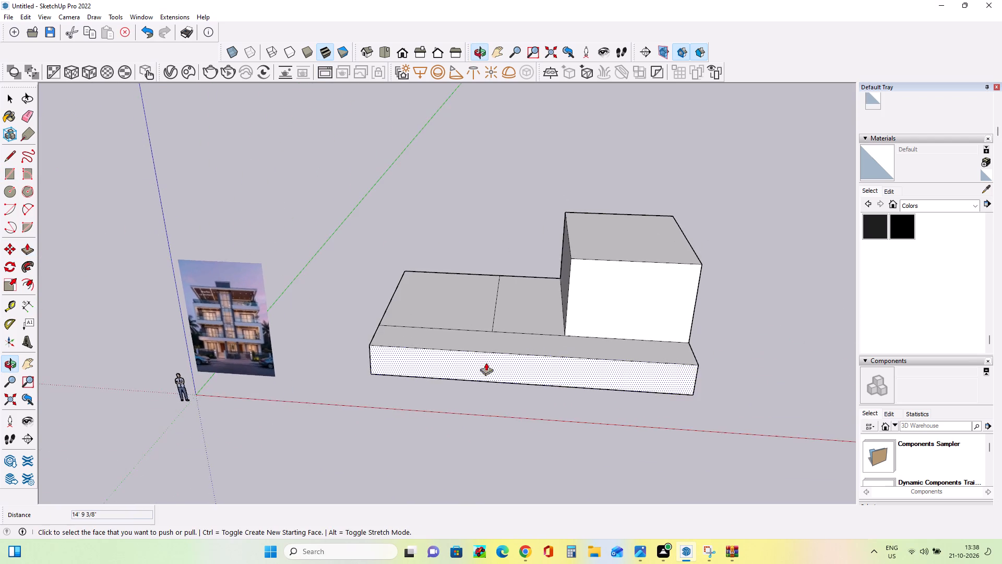
pyautogui.scroll(-3, 412, 342)
pyautogui.moveTo(547, 359); pyautogui.dragTo(633, 359, button='middle')
pyautogui.scroll(3, 543, 278)
pyautogui.moveTo(530, 304); pyautogui.dragTo(532, 308, button='middle')
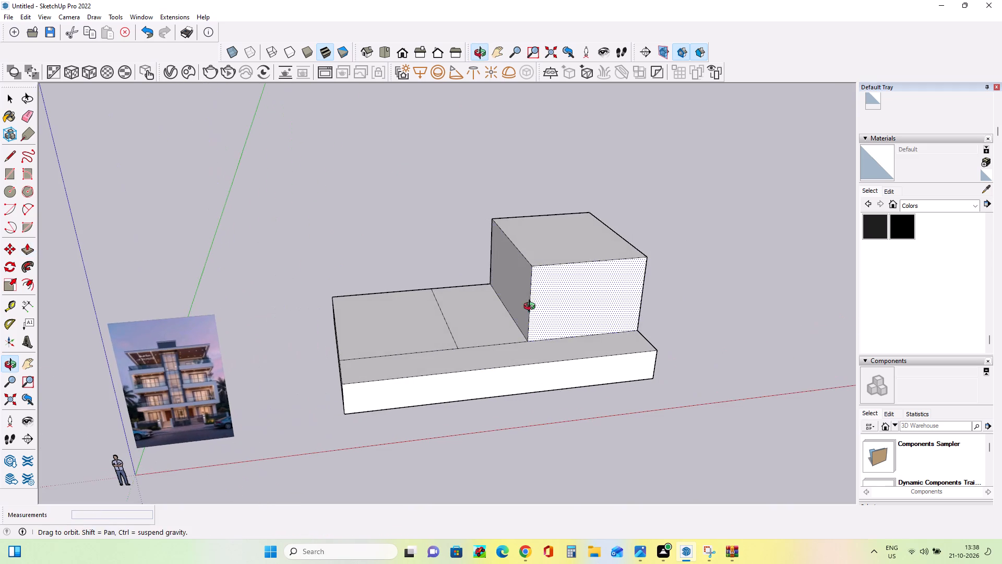
pyautogui.moveTo(532, 308); pyautogui.dragTo(534, 313, button='middle')
pyautogui.click(469, 325)
pyautogui.click(553, 244)
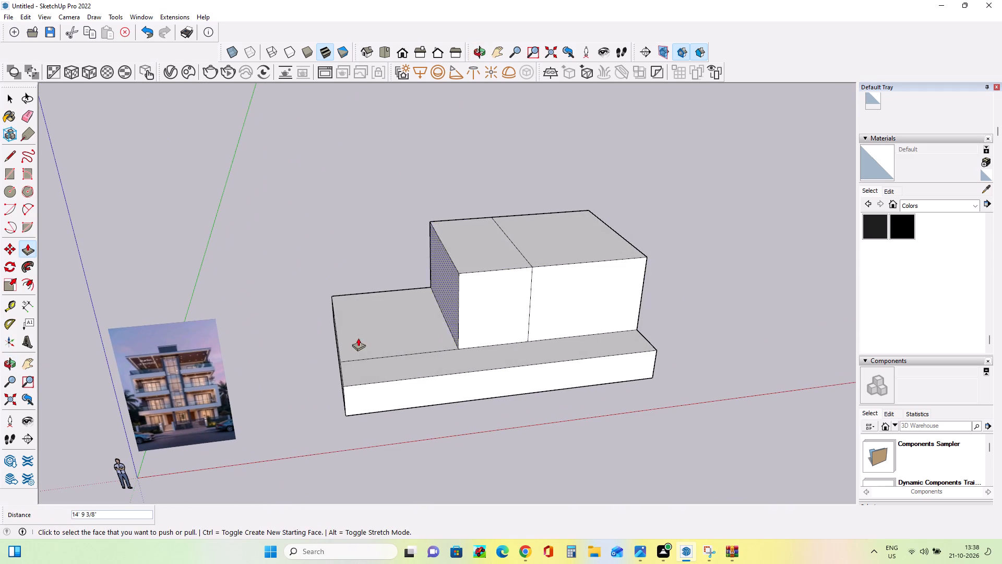
pyautogui.click(359, 337)
pyautogui.click(476, 255)
# Examine the facade image's ground-floor doors, windows and entrance steps in comparison with the raised three-bay block.
pyautogui.moveTo(464, 339); pyautogui.dragTo(472, 346, button='middle')
pyautogui.scroll(4, 459, 304)
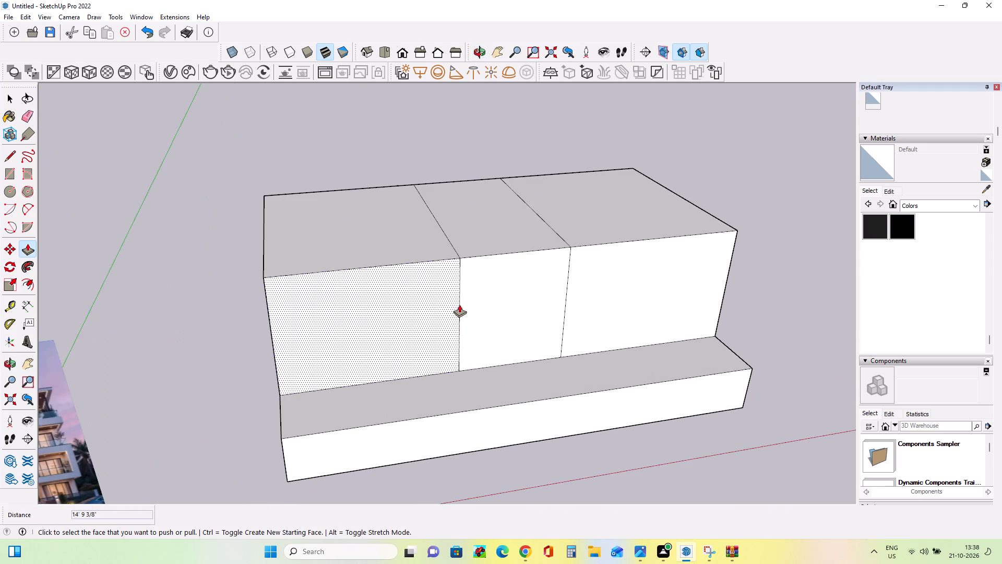
pyautogui.moveTo(404, 377); pyautogui.dragTo(428, 346, button='middle')
pyautogui.scroll(-7, 428, 346)
pyautogui.scroll(9, 242, 418)
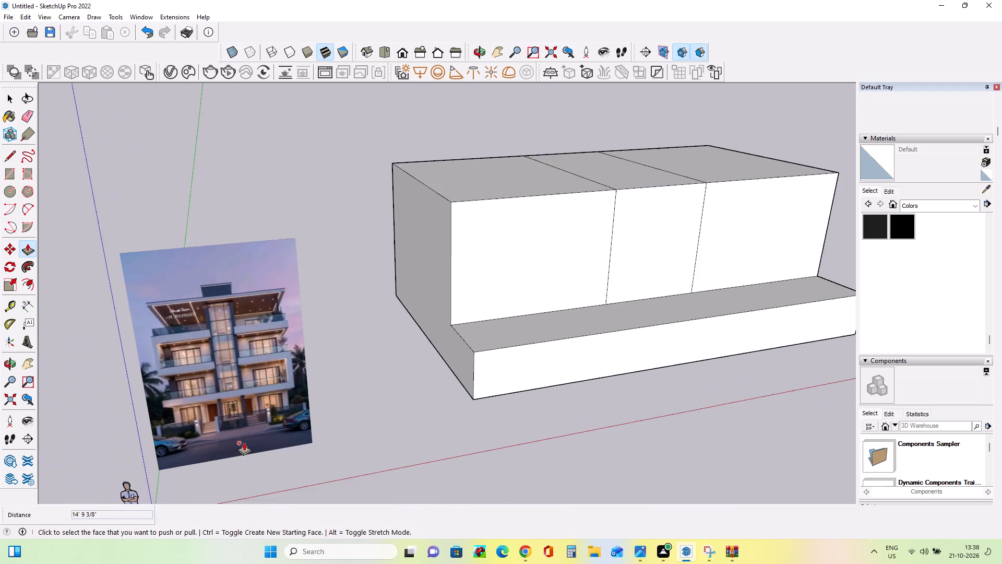
pyautogui.scroll(5, 244, 442)
pyautogui.middleClick(223, 431)
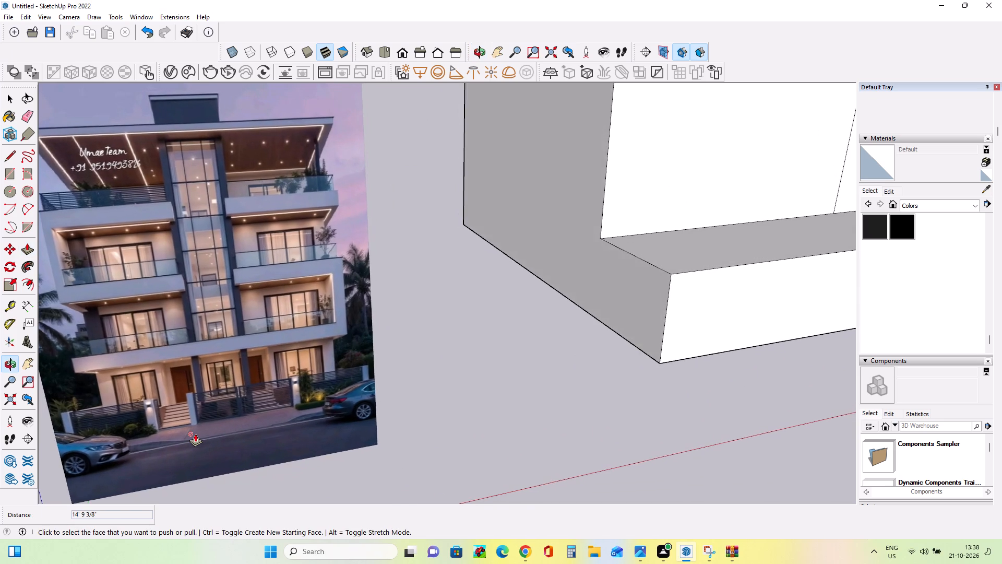
pyautogui.scroll(-3, 195, 433)
pyautogui.moveTo(195, 433); pyautogui.dragTo(195, 424, button='middle')
pyautogui.scroll(-4, 195, 424)
pyautogui.moveTo(200, 394); pyautogui.dragTo(201, 390, button='middle')
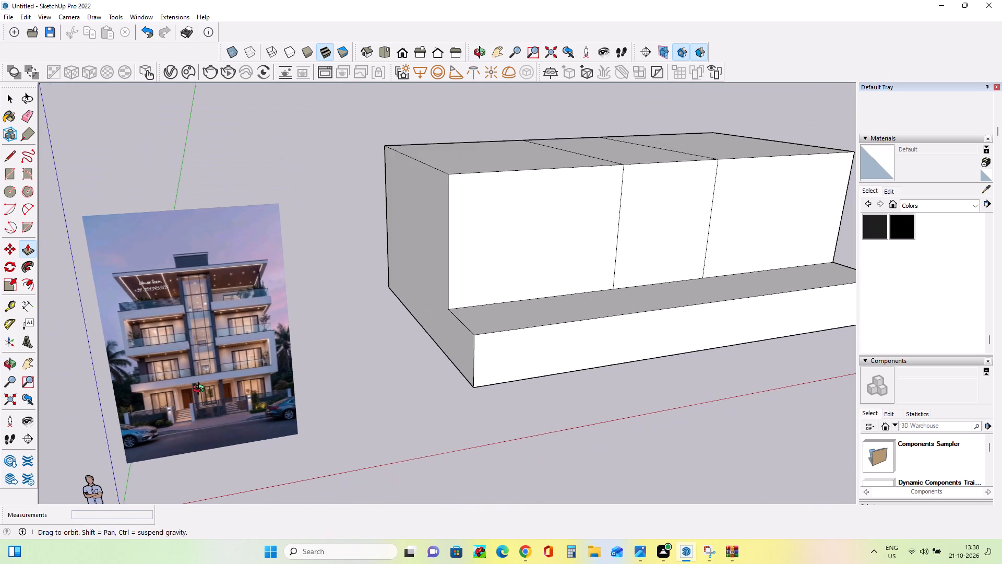
pyautogui.moveTo(201, 390); pyautogui.dragTo(209, 369, button='middle')
pyautogui.scroll(8, 173, 374)
pyautogui.moveTo(165, 433); pyautogui.dragTo(182, 426, button='middle')
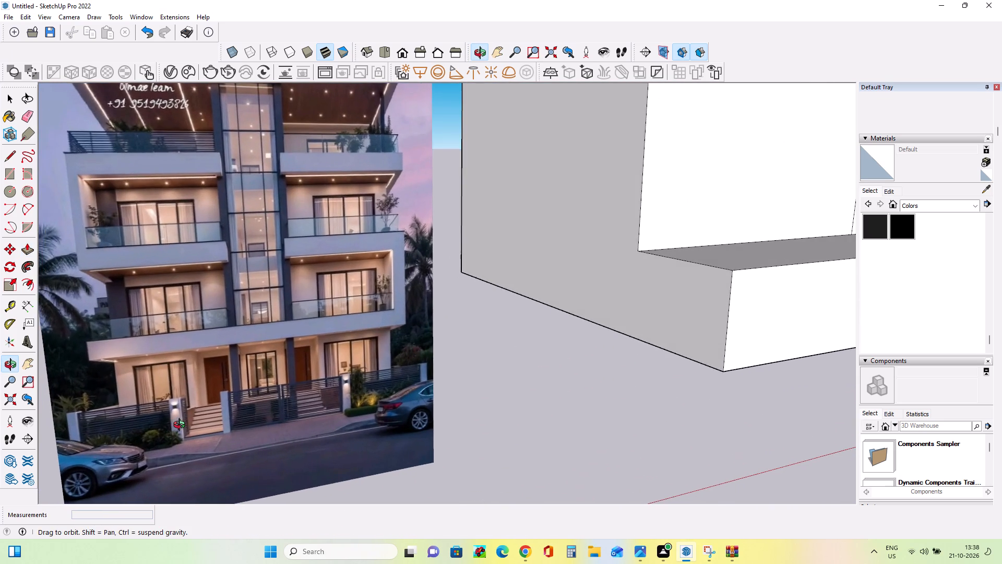
pyautogui.moveTo(182, 426); pyautogui.dragTo(151, 429, button='middle')
pyautogui.scroll(-13, 151, 429)
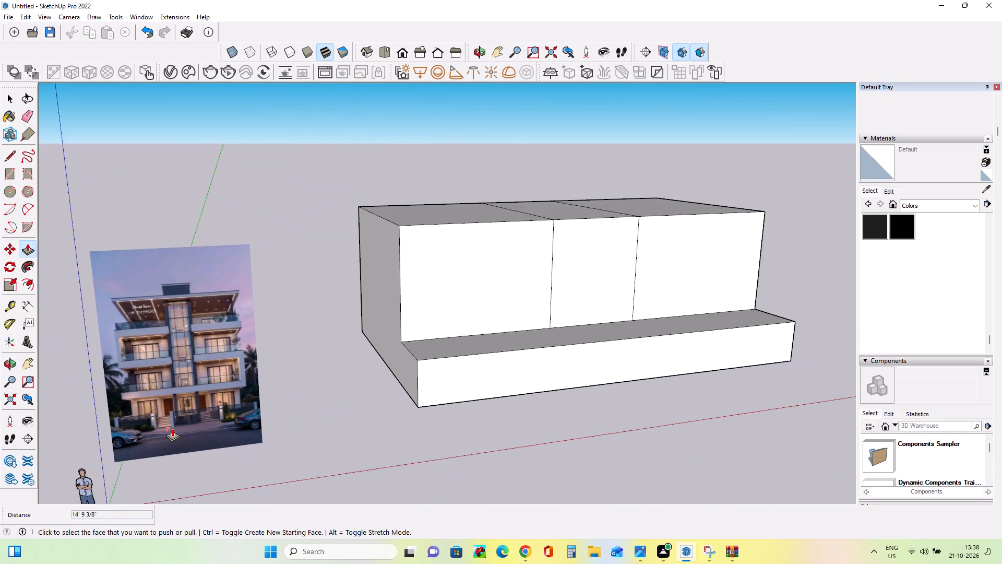
pyautogui.scroll(9, 173, 425)
pyautogui.moveTo(173, 424); pyautogui.dragTo(172, 432, button='middle')
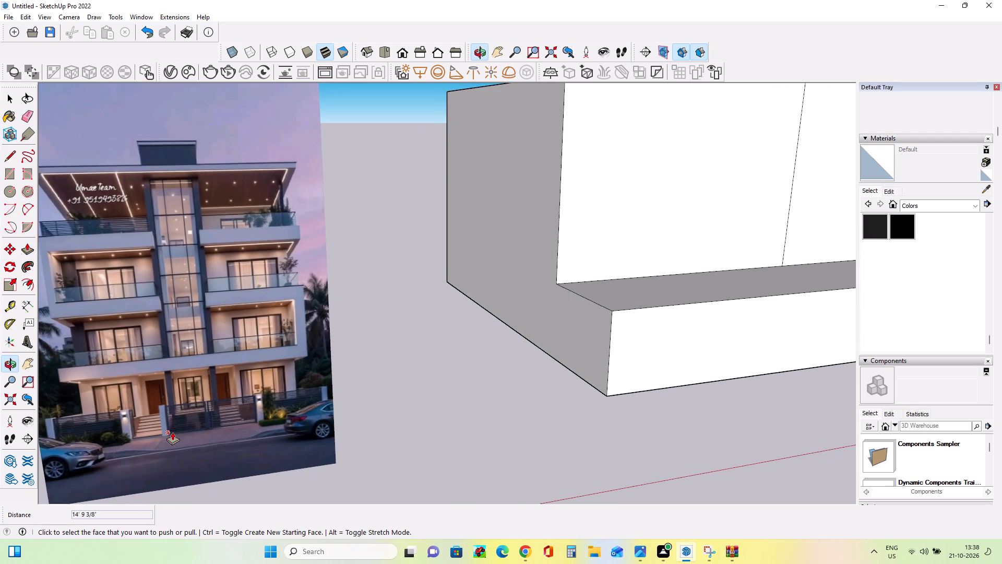
pyautogui.scroll(-6, 172, 432)
pyautogui.scroll(13, 140, 391)
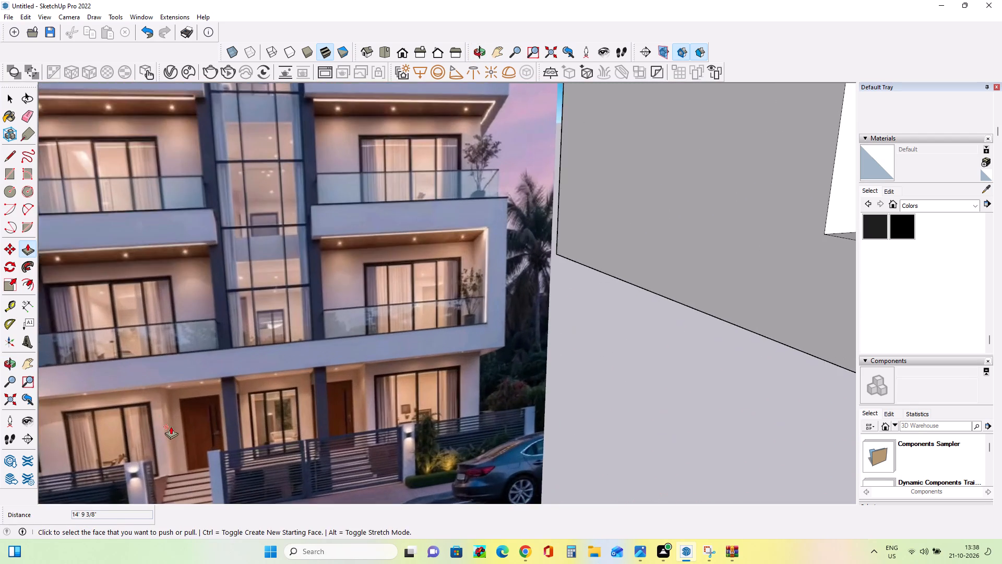
pyautogui.scroll(2, 171, 426)
pyautogui.moveTo(174, 426); pyautogui.dragTo(189, 421, button='middle')
pyautogui.scroll(-16, 189, 421)
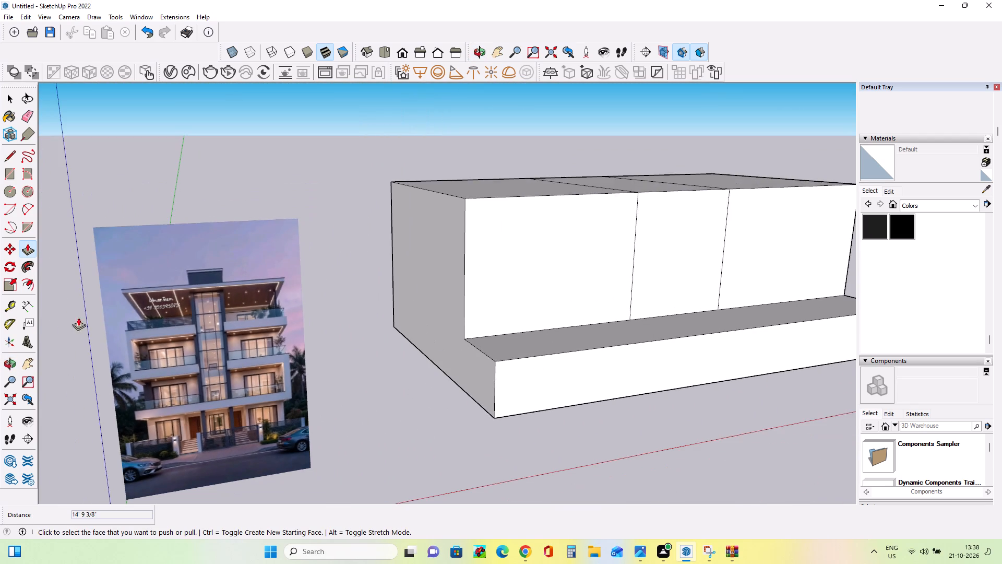
# Draw a doorway rectangle on the left bay's front face, from its base line to the middle bay's edge.
pyautogui.click(11, 170)
pyautogui.moveTo(458, 338); pyautogui.dragTo(437, 344, button='middle')
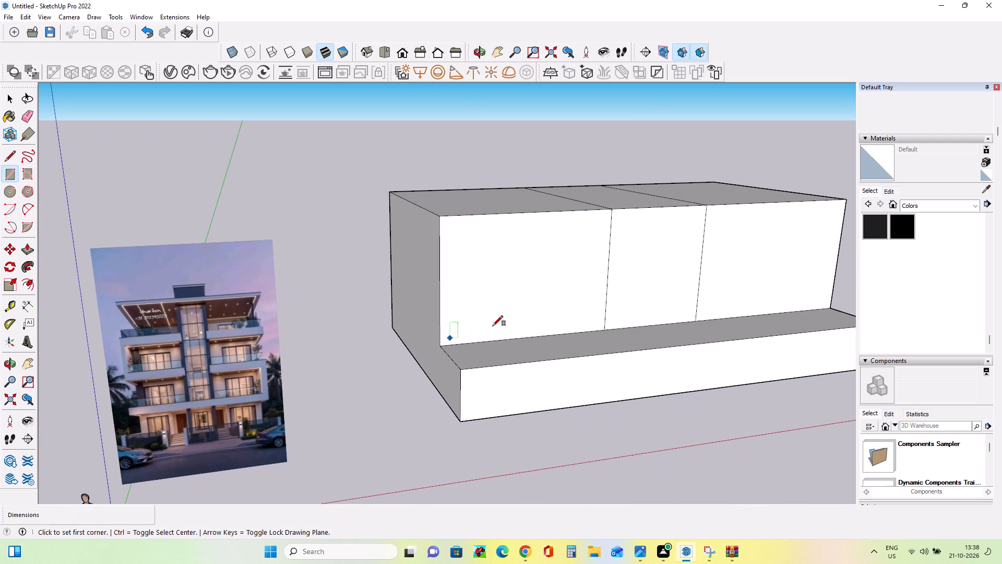
pyautogui.click(546, 334)
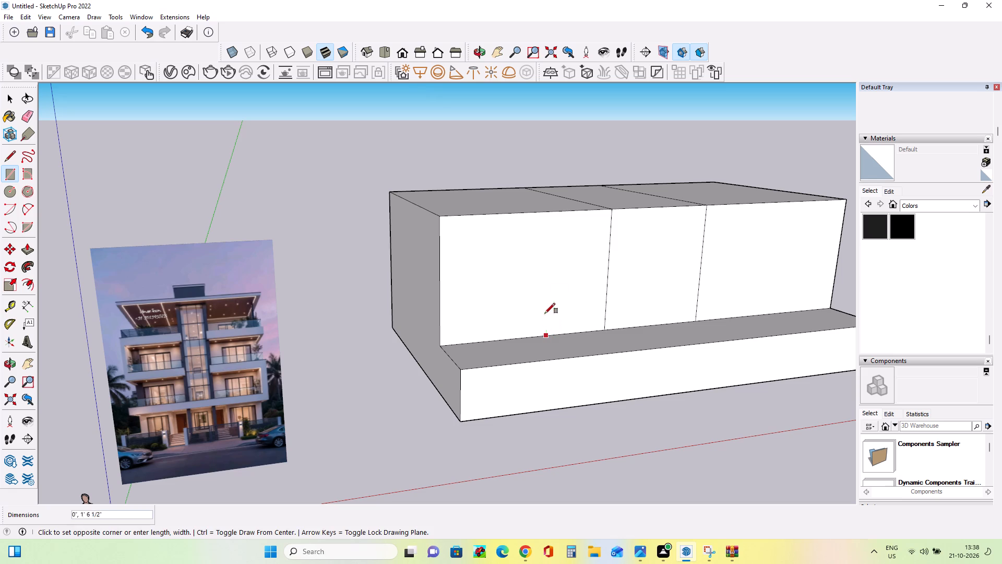
pyautogui.click(608, 235)
# Push/Pull the left bay's doorway rectangle inward about 2' 5" to form a recess.
pyautogui.scroll(-1, 328, 450)
pyautogui.scroll(1, 328, 450)
pyautogui.scroll(-2, 328, 450)
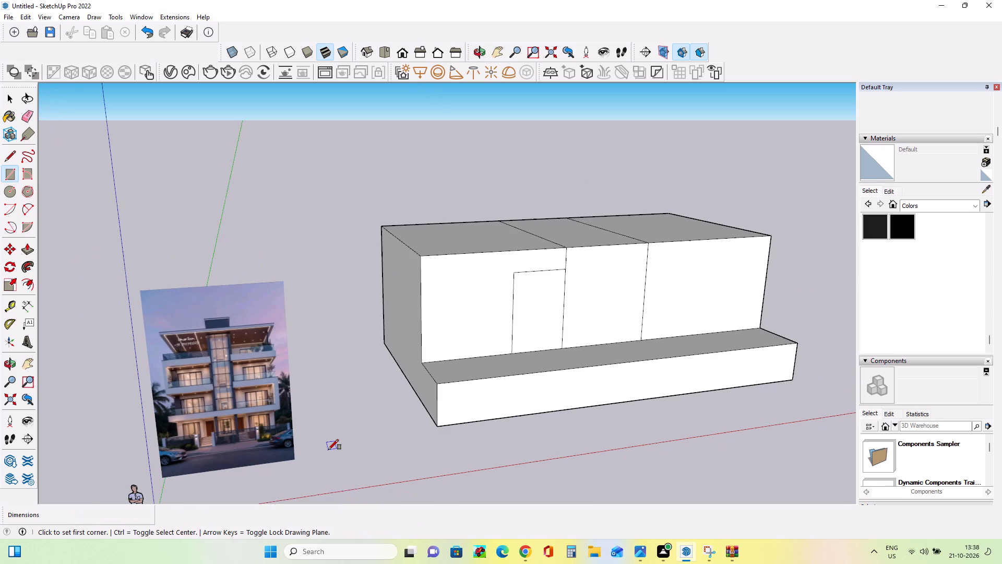
pyautogui.moveTo(696, 419); pyautogui.dragTo(643, 399, button='middle')
pyautogui.scroll(-1, 643, 399)
pyautogui.scroll(7, 295, 388)
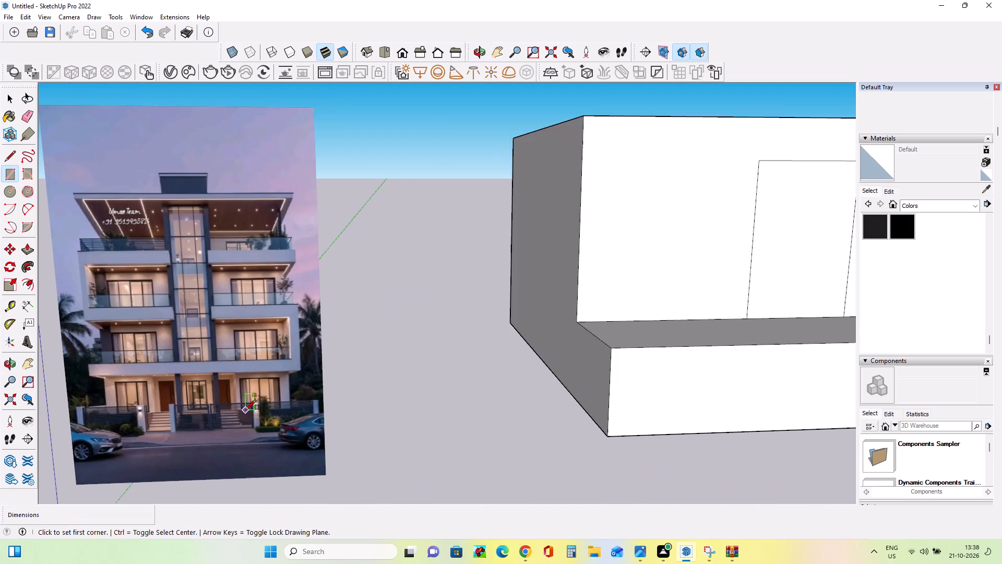
pyautogui.scroll(6, 246, 410)
pyautogui.scroll(-12, 246, 410)
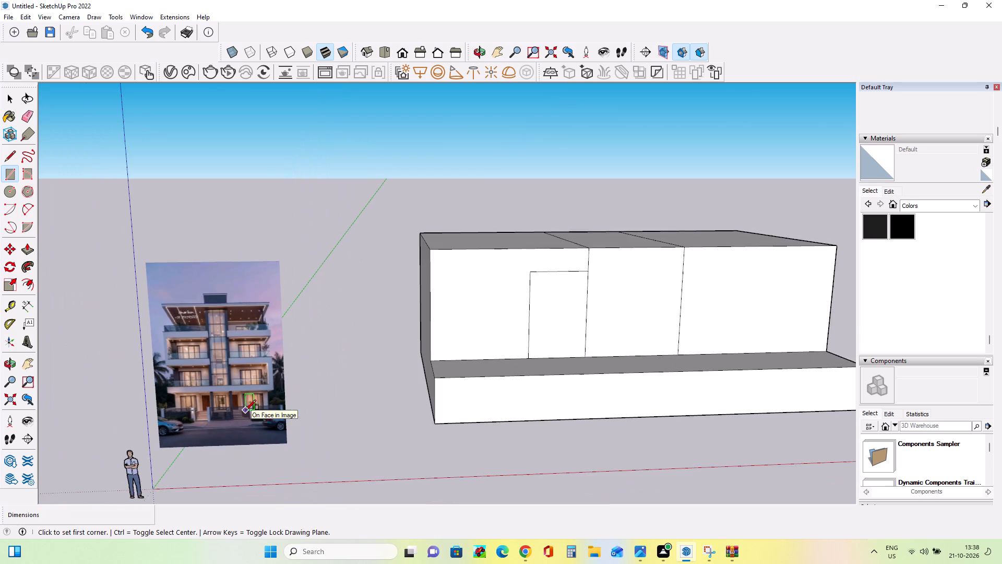
pyautogui.scroll(-3, 246, 410)
pyautogui.click(27, 250)
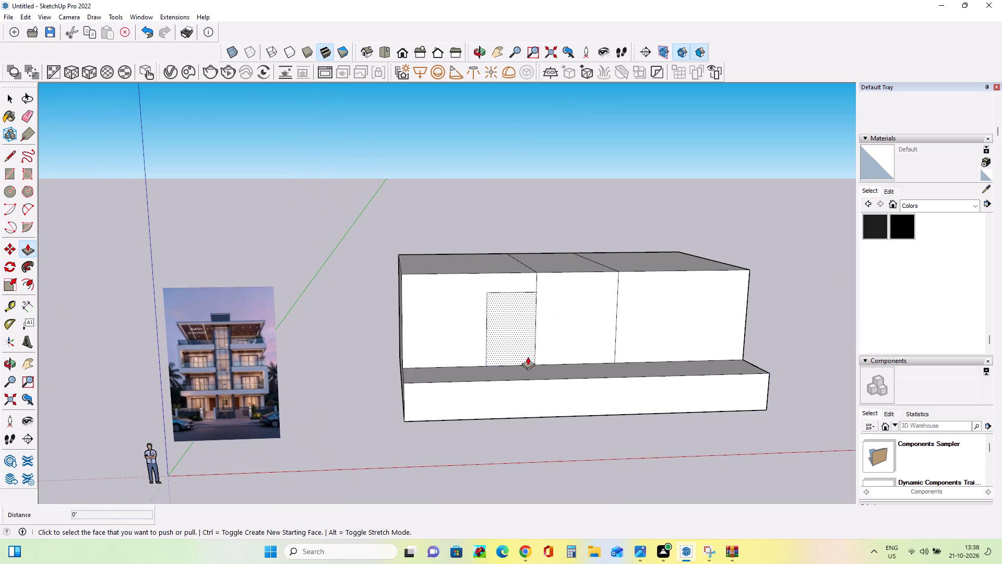
pyautogui.click(524, 354)
pyautogui.click(524, 348)
# Examine the facade image's entrance doors and steps against the recessed doorway and the whole building.
pyautogui.moveTo(469, 369); pyautogui.dragTo(461, 390, button='middle')
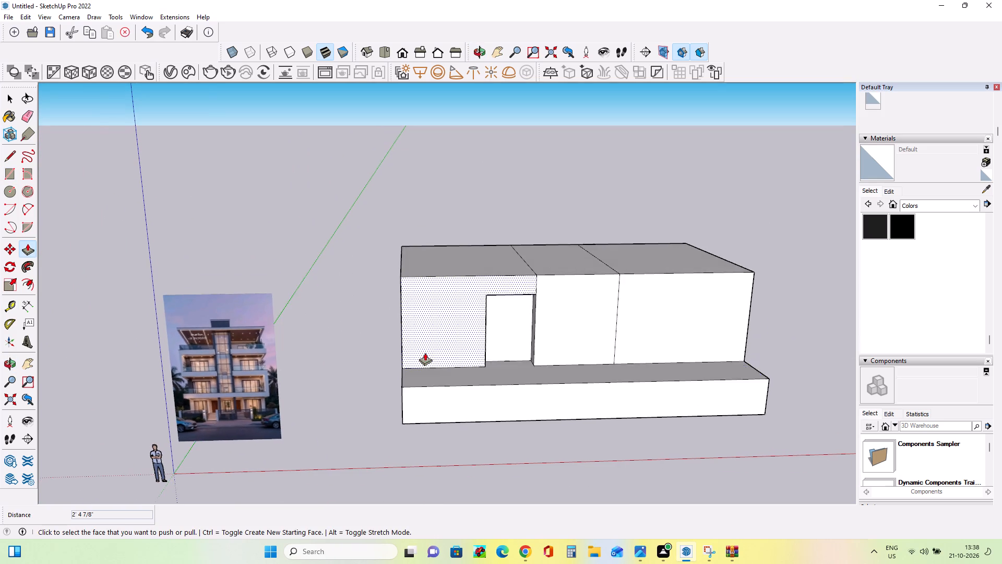
pyautogui.scroll(4, 424, 352)
pyautogui.moveTo(420, 379); pyautogui.dragTo(435, 377, button='middle')
pyautogui.scroll(11, 85, 446)
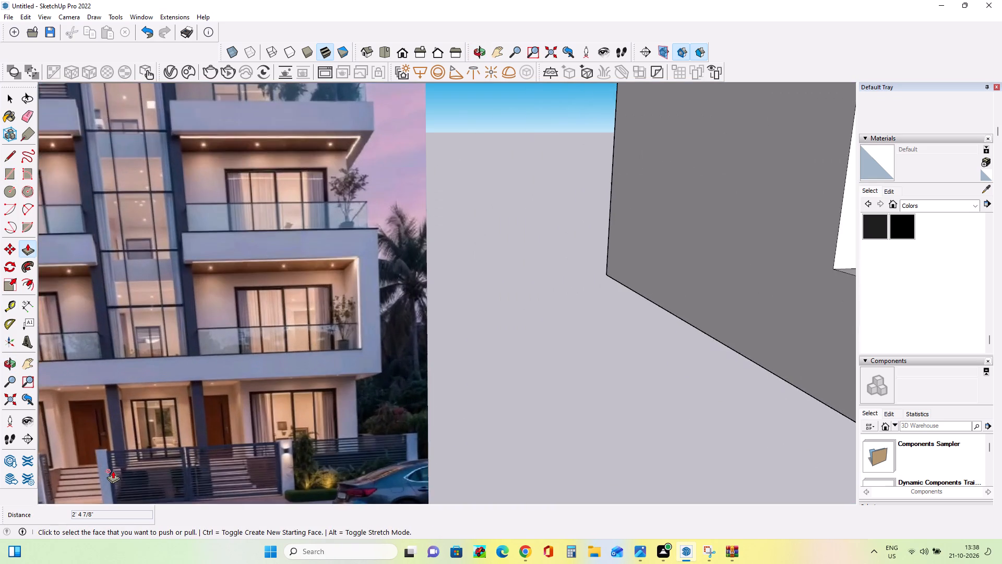
pyautogui.scroll(4, 113, 471)
pyautogui.moveTo(139, 463); pyautogui.dragTo(146, 461, button='middle')
pyautogui.scroll(-7, 145, 461)
pyautogui.moveTo(159, 461); pyautogui.dragTo(121, 462, button='middle')
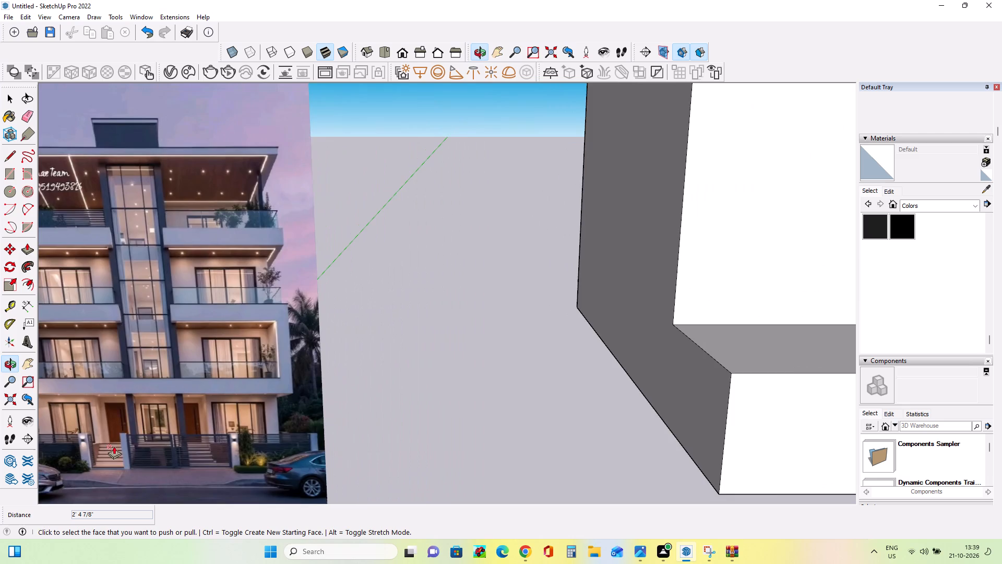
pyautogui.scroll(8, 103, 428)
pyautogui.scroll(-17, 108, 433)
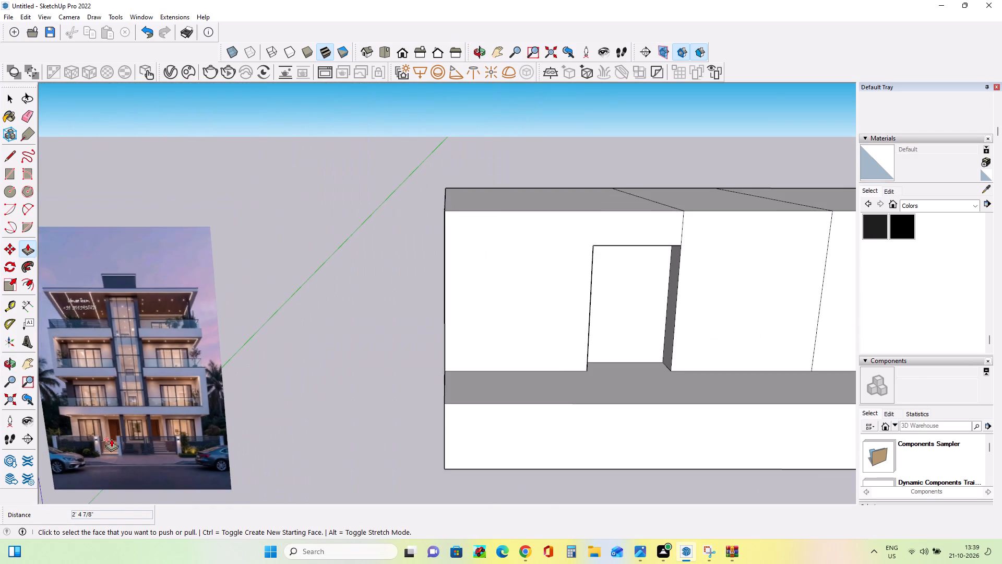
pyautogui.moveTo(416, 449); pyautogui.dragTo(377, 451, button='middle')
pyautogui.scroll(-1, 380, 451)
pyautogui.scroll(-4, 562, 385)
pyautogui.moveTo(792, 432); pyautogui.dragTo(788, 383, button='middle')
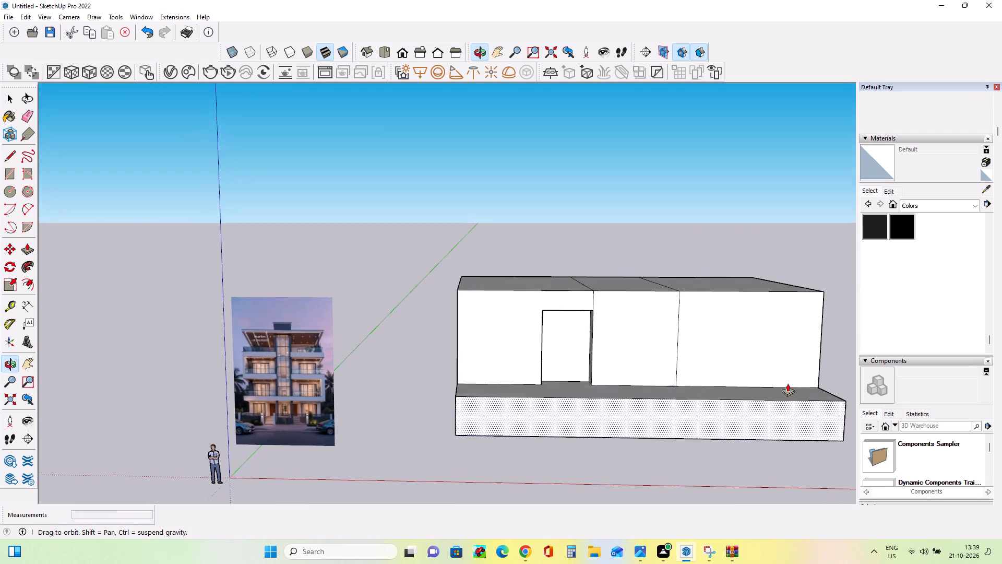
pyautogui.moveTo(788, 383); pyautogui.dragTo(819, 395, button='middle')
# Draw a doorway rectangle about 6' 7" wide and 12' 1" high on the right bay's front, against the middle bay.
pyautogui.click(6, 168)
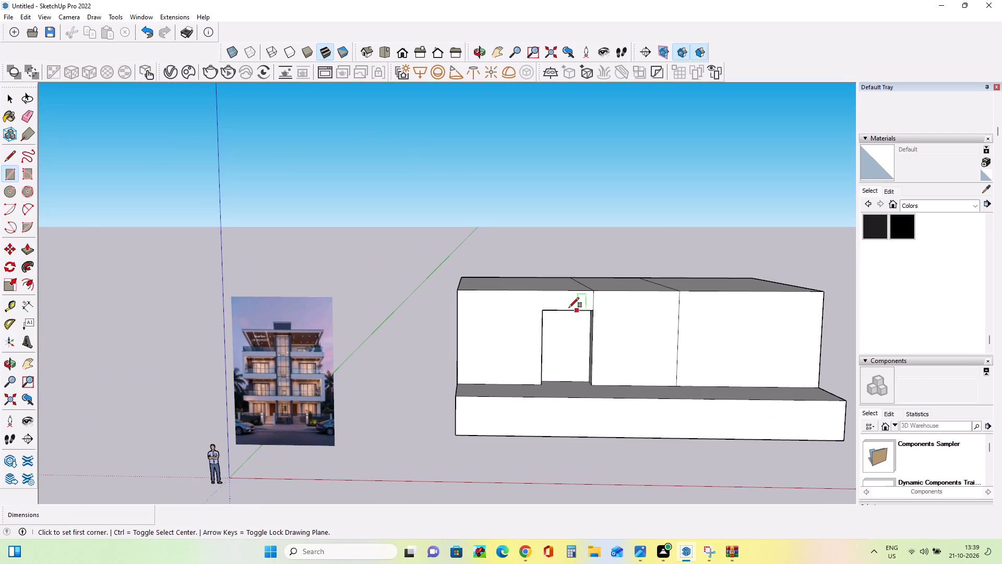
pyautogui.click(680, 309)
pyautogui.click(720, 386)
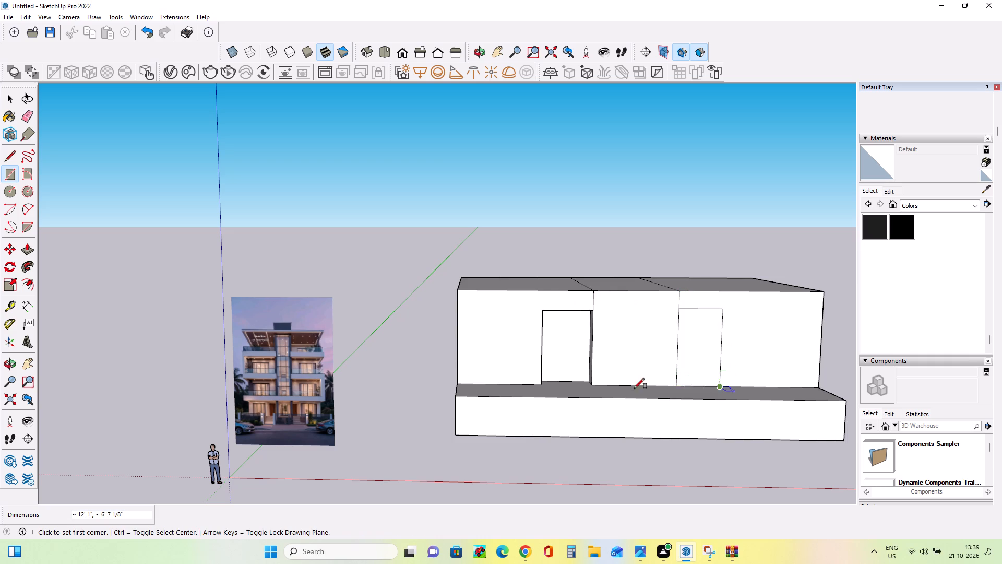
# Push/Pull the right bay's doorway rectangle inward about 3' 10" to form a matching recess.
pyautogui.scroll(-13, 337, 393)
pyautogui.moveTo(543, 427); pyautogui.dragTo(566, 463, button='middle')
pyautogui.scroll(4, 483, 348)
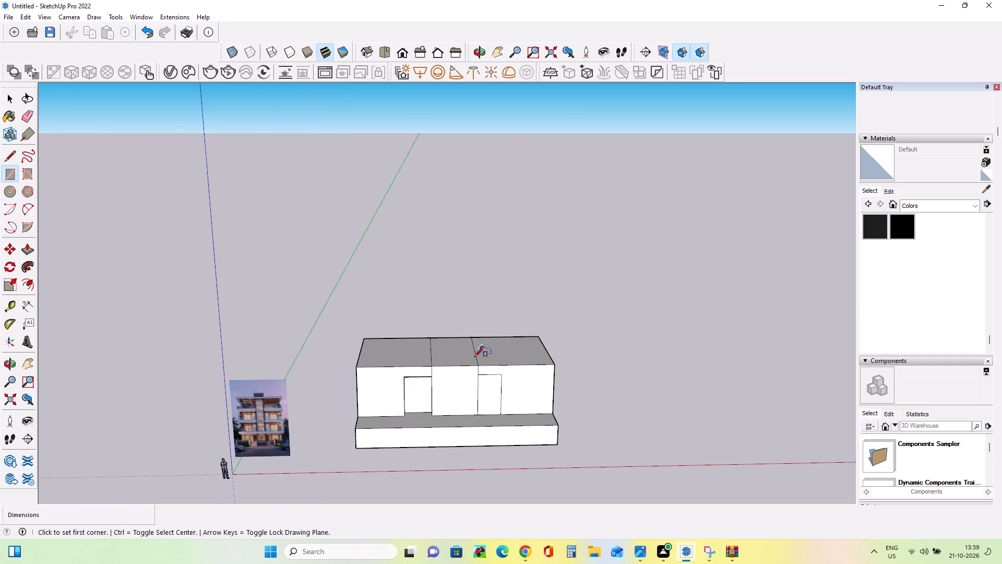
pyautogui.scroll(4, 474, 357)
pyautogui.click(26, 256)
pyautogui.scroll(1, 79, 235)
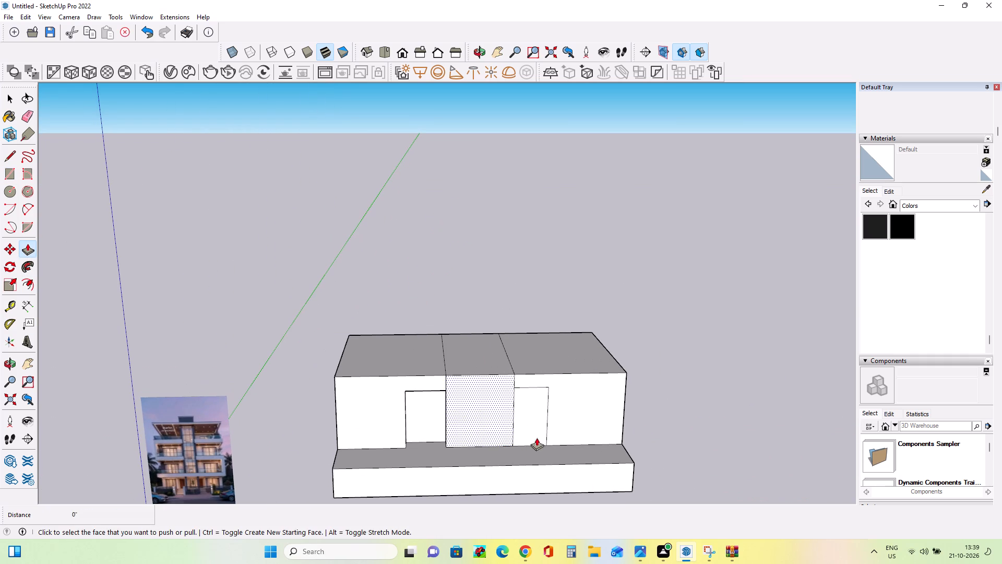
pyautogui.click(536, 438)
pyautogui.moveTo(533, 429); pyautogui.dragTo(518, 441)
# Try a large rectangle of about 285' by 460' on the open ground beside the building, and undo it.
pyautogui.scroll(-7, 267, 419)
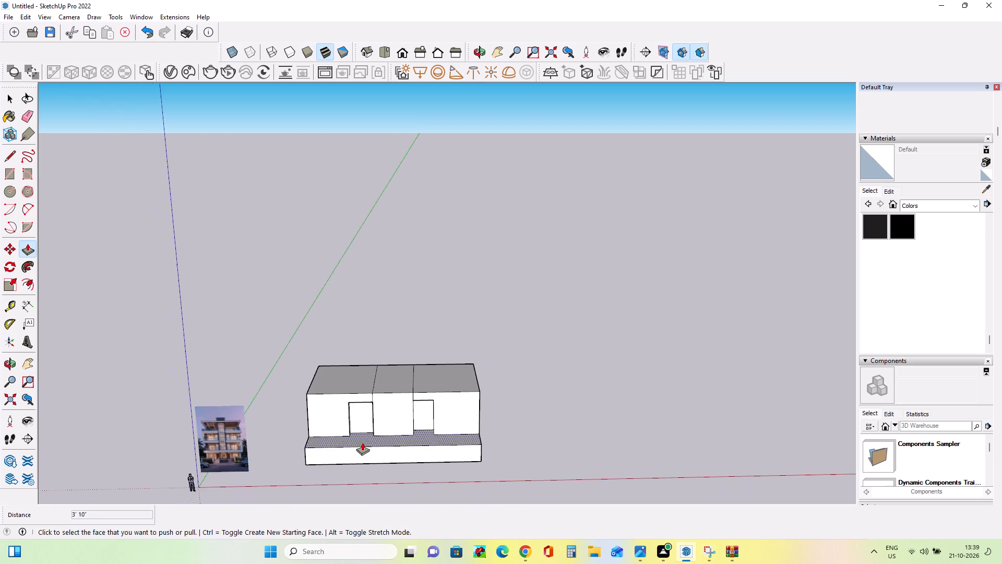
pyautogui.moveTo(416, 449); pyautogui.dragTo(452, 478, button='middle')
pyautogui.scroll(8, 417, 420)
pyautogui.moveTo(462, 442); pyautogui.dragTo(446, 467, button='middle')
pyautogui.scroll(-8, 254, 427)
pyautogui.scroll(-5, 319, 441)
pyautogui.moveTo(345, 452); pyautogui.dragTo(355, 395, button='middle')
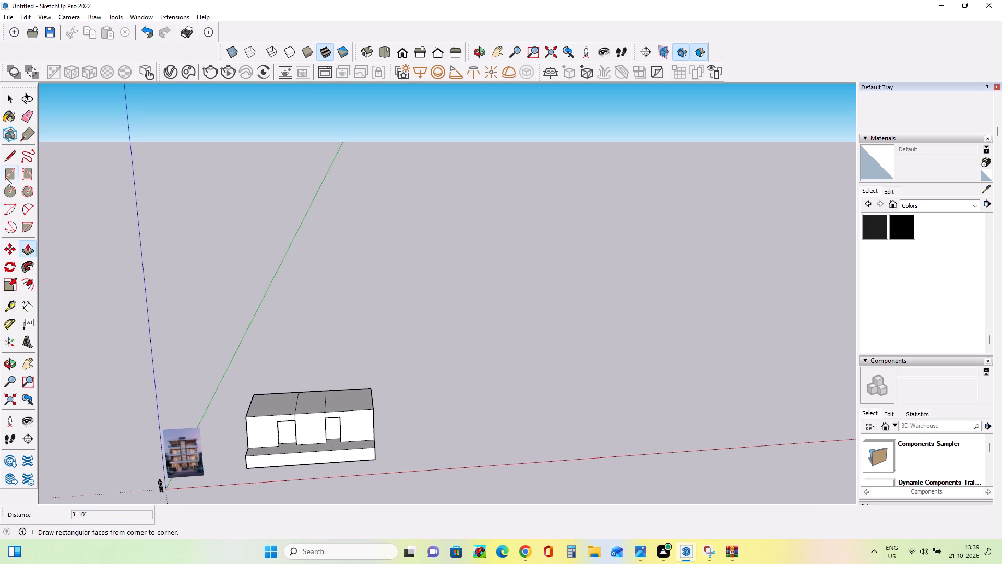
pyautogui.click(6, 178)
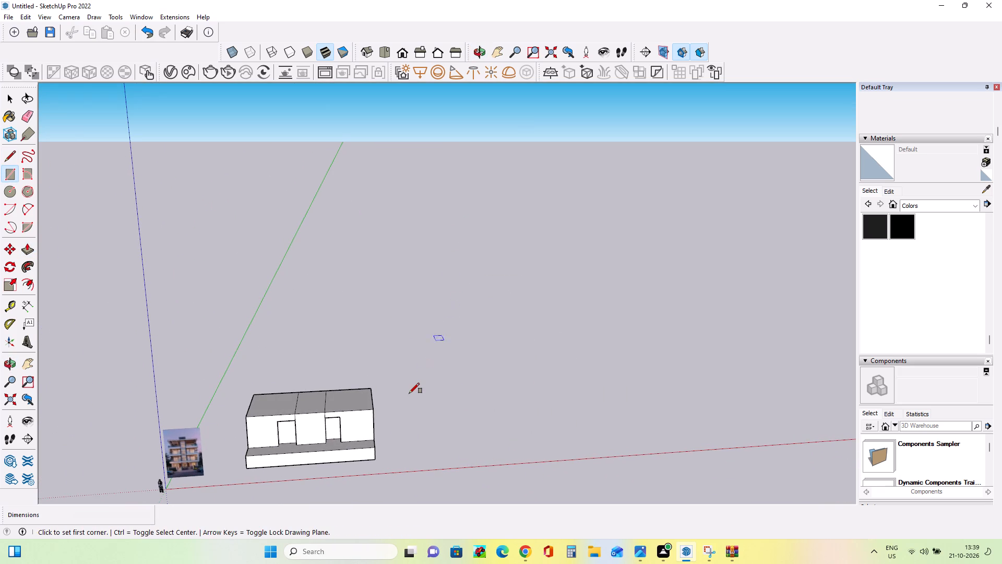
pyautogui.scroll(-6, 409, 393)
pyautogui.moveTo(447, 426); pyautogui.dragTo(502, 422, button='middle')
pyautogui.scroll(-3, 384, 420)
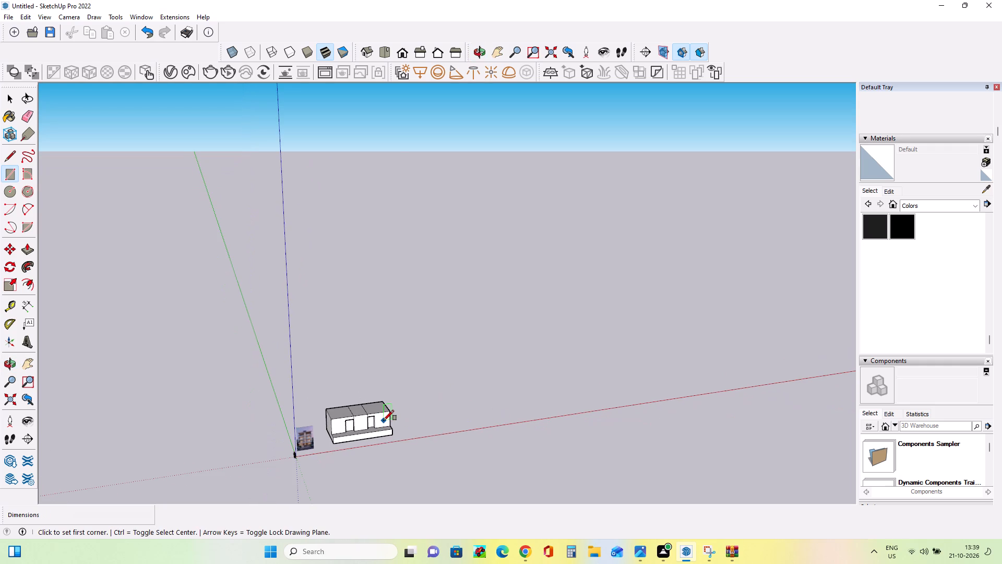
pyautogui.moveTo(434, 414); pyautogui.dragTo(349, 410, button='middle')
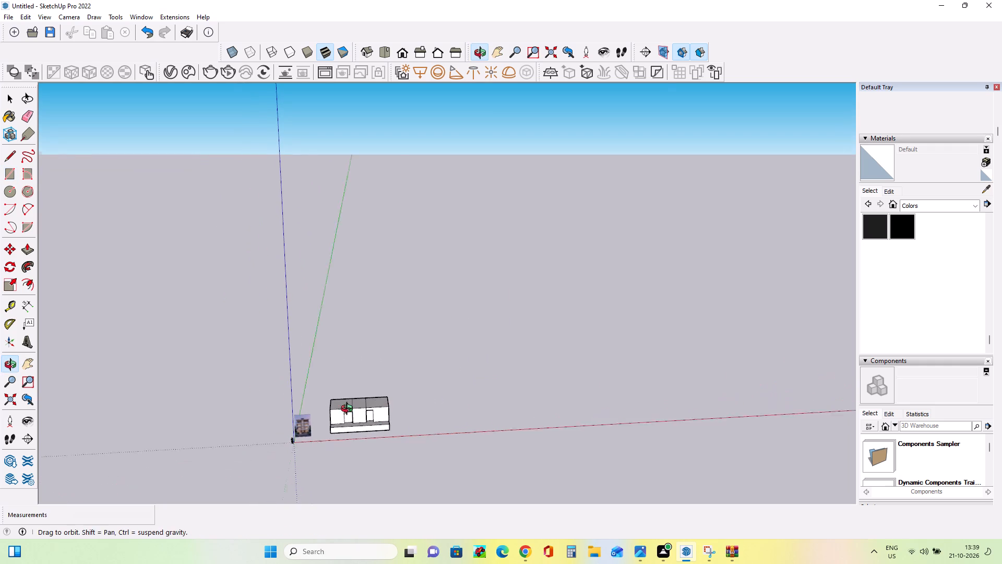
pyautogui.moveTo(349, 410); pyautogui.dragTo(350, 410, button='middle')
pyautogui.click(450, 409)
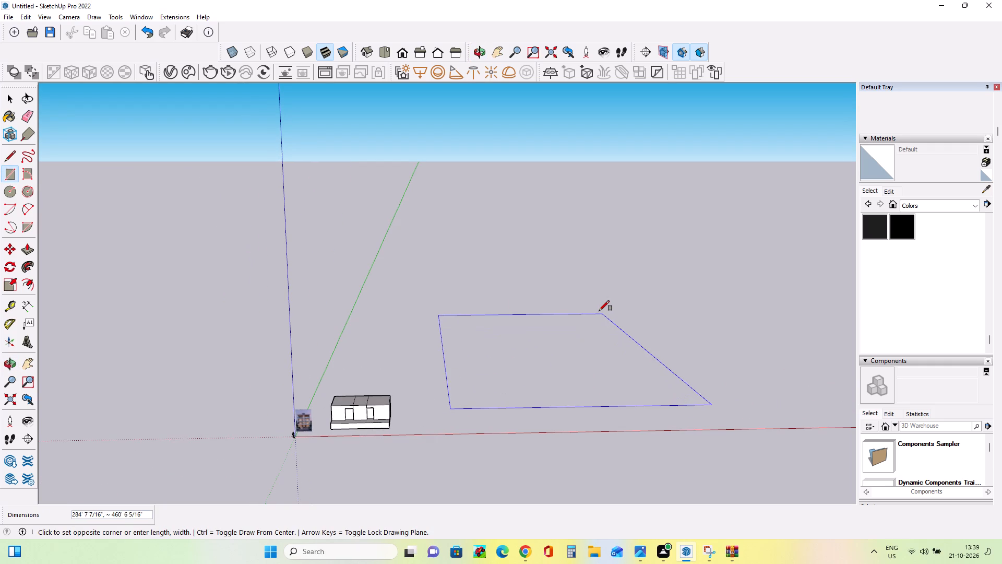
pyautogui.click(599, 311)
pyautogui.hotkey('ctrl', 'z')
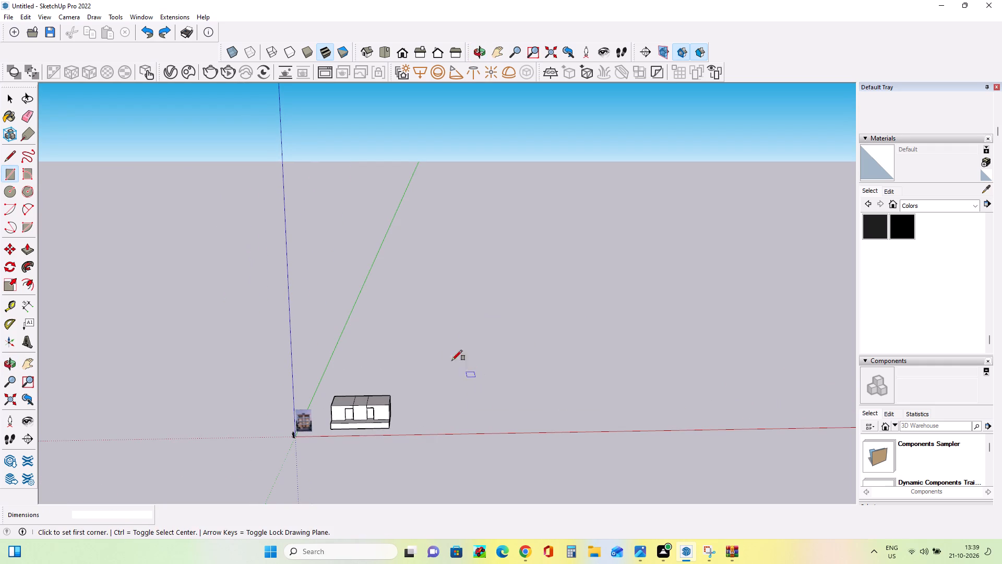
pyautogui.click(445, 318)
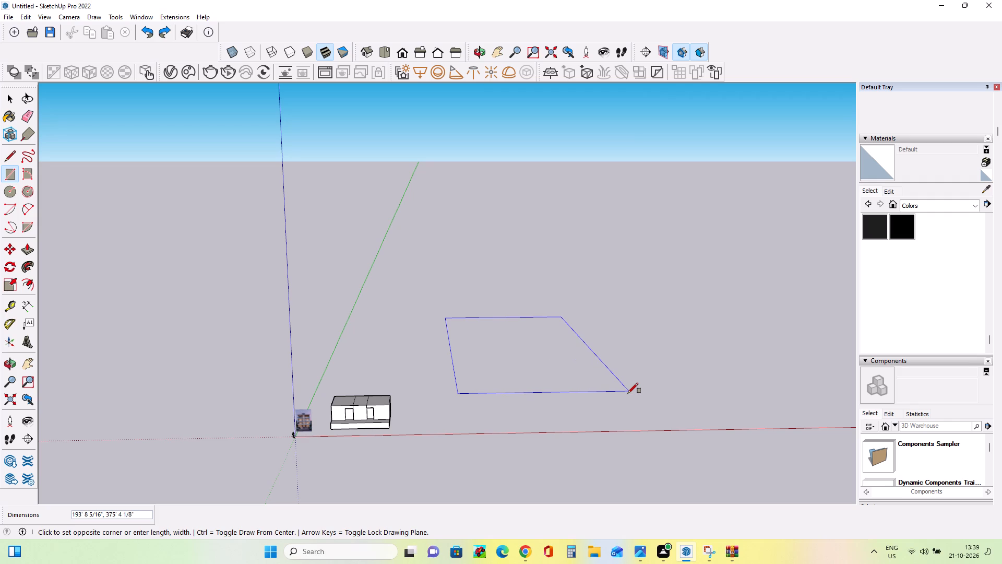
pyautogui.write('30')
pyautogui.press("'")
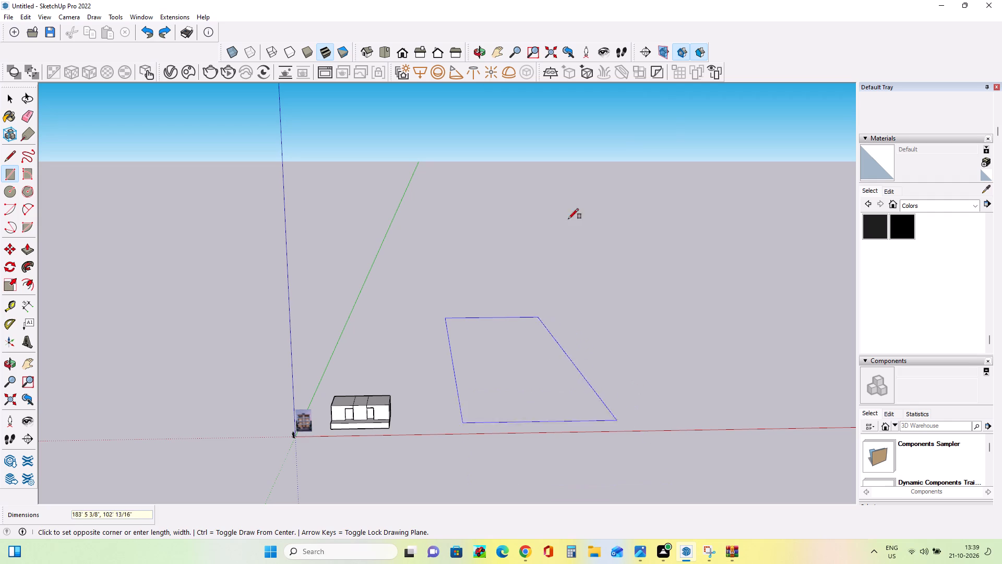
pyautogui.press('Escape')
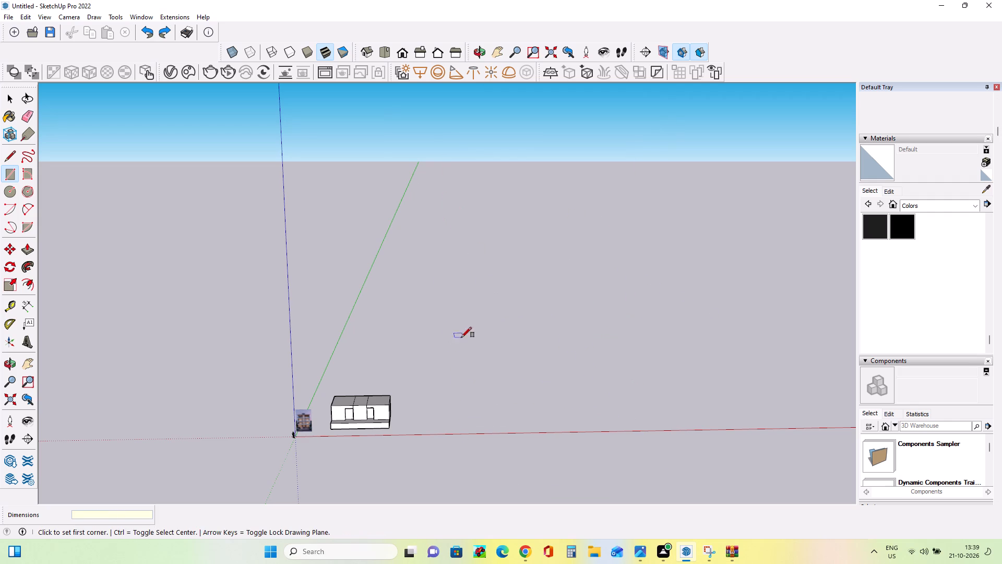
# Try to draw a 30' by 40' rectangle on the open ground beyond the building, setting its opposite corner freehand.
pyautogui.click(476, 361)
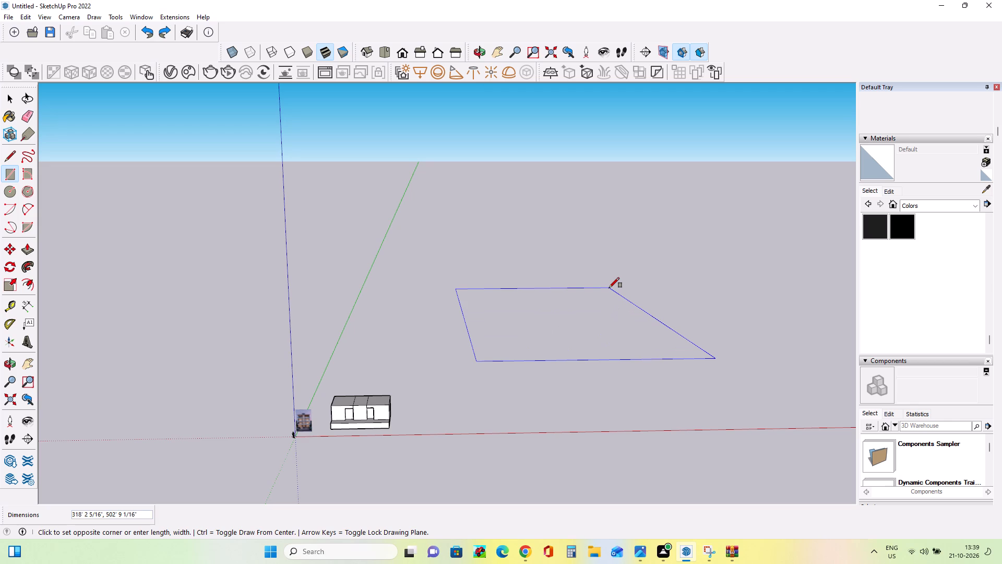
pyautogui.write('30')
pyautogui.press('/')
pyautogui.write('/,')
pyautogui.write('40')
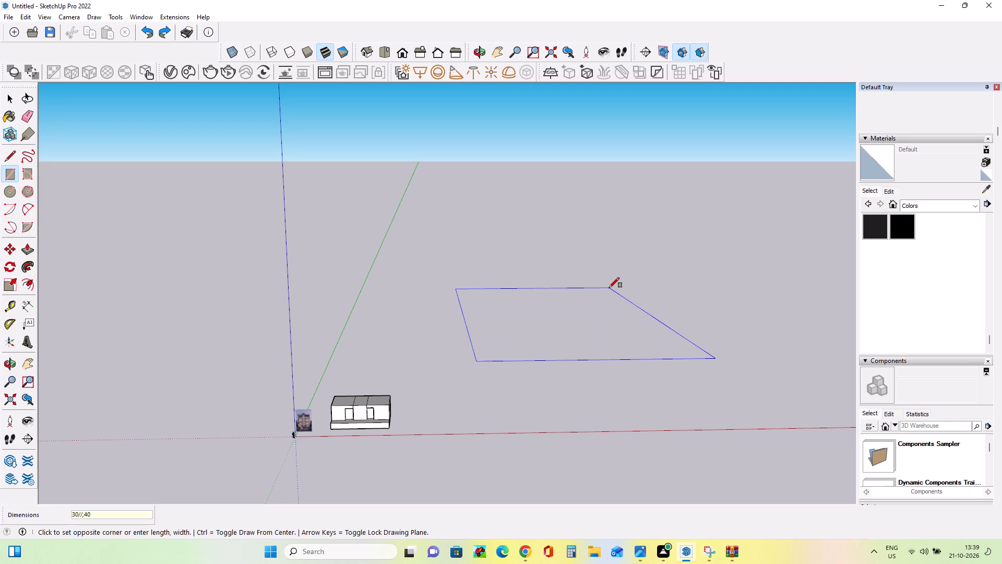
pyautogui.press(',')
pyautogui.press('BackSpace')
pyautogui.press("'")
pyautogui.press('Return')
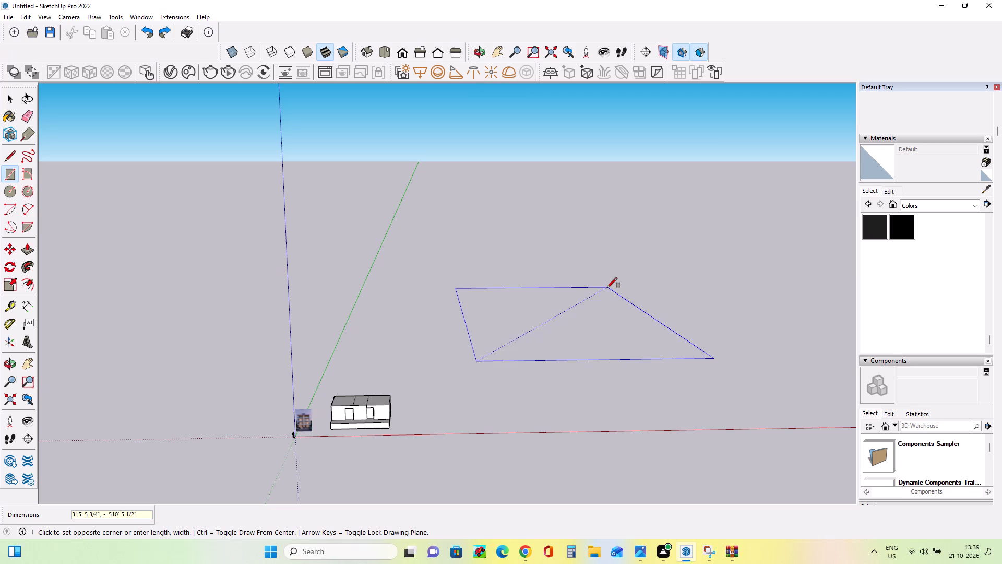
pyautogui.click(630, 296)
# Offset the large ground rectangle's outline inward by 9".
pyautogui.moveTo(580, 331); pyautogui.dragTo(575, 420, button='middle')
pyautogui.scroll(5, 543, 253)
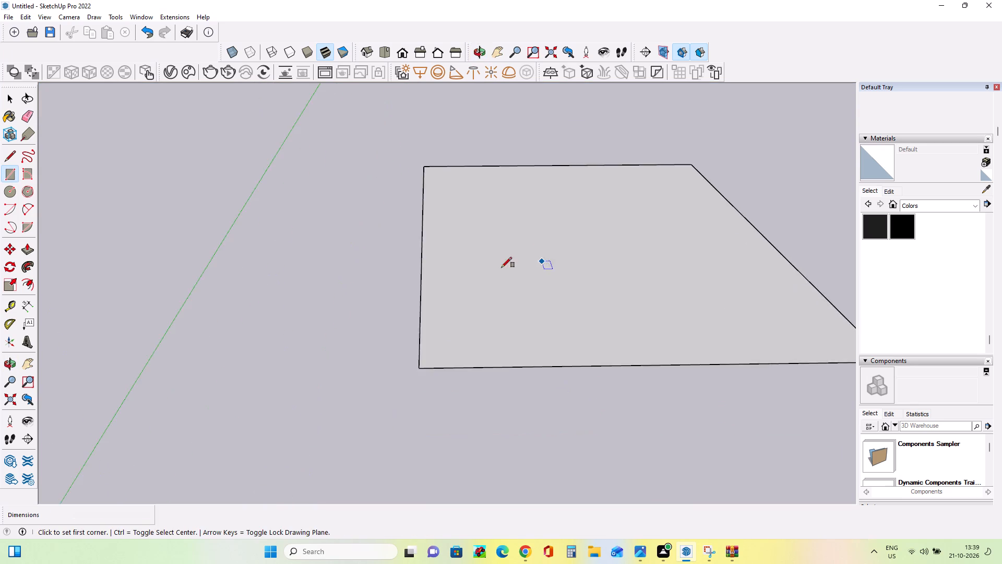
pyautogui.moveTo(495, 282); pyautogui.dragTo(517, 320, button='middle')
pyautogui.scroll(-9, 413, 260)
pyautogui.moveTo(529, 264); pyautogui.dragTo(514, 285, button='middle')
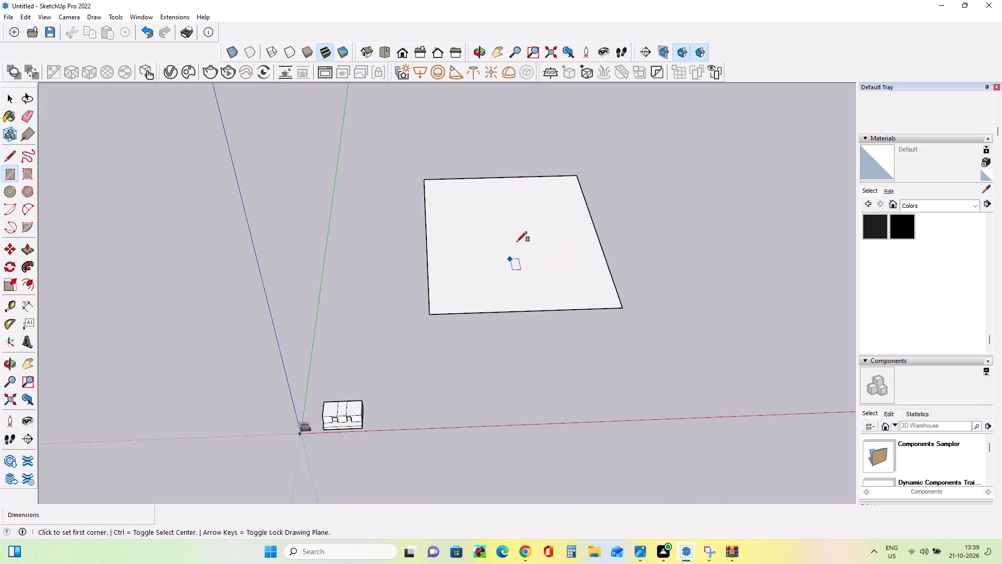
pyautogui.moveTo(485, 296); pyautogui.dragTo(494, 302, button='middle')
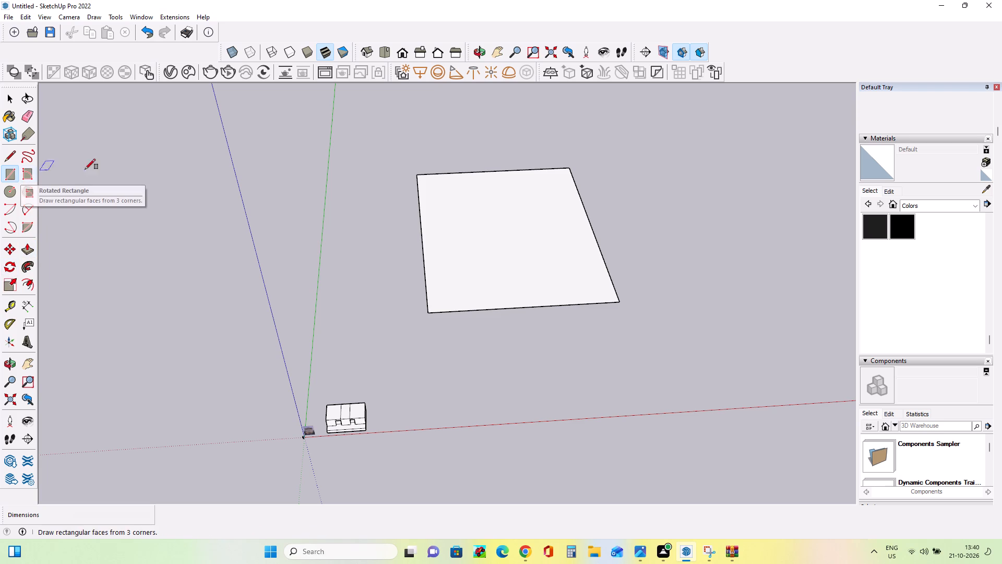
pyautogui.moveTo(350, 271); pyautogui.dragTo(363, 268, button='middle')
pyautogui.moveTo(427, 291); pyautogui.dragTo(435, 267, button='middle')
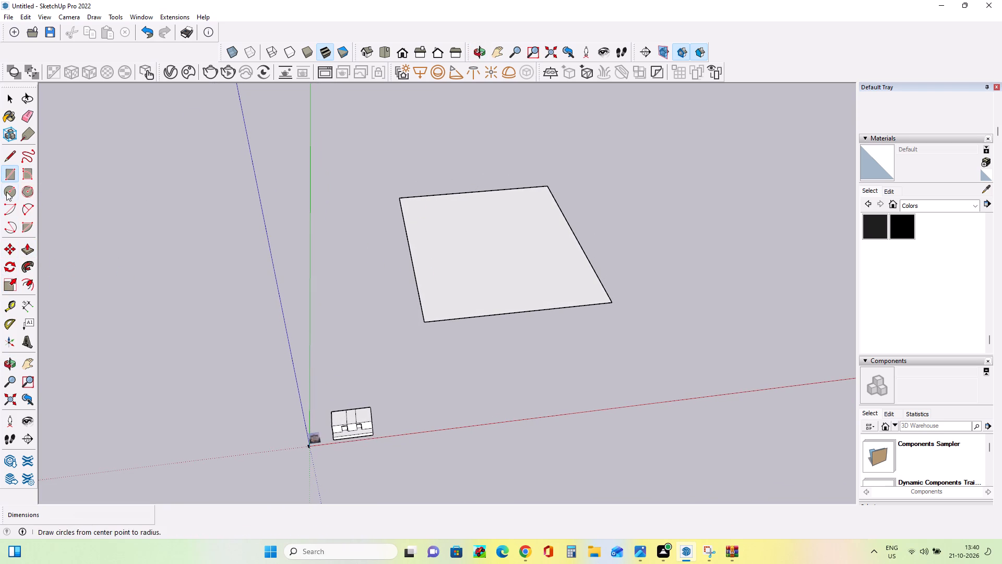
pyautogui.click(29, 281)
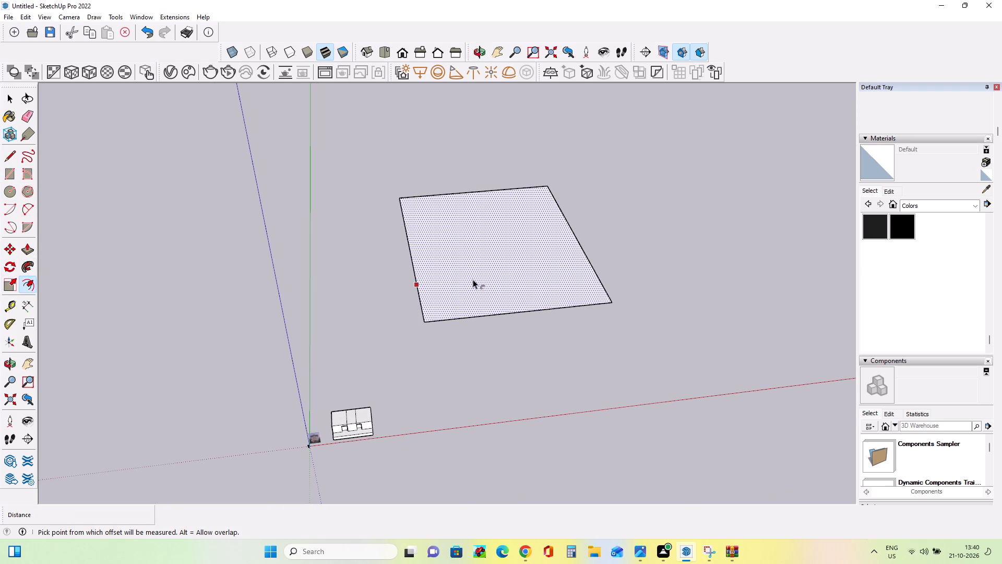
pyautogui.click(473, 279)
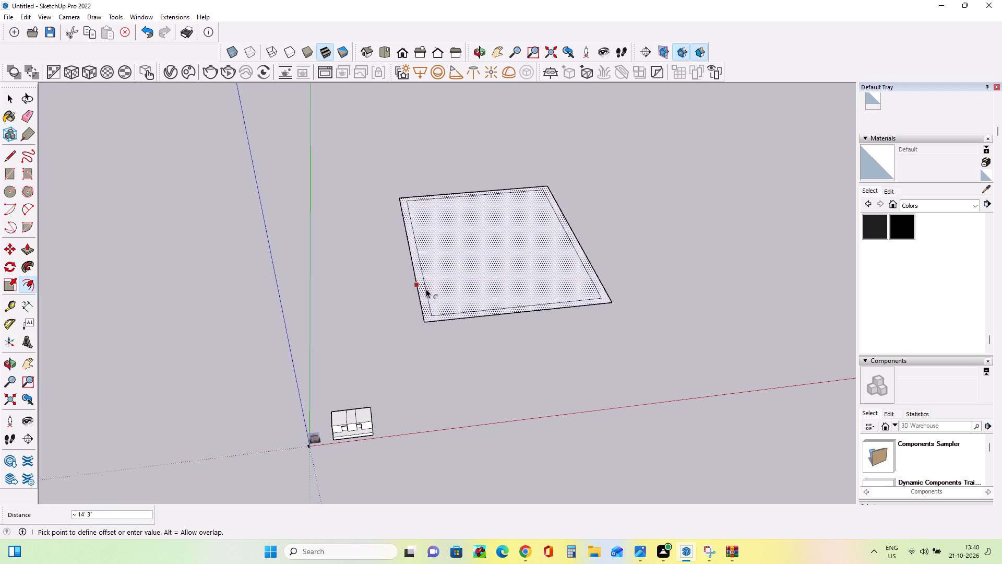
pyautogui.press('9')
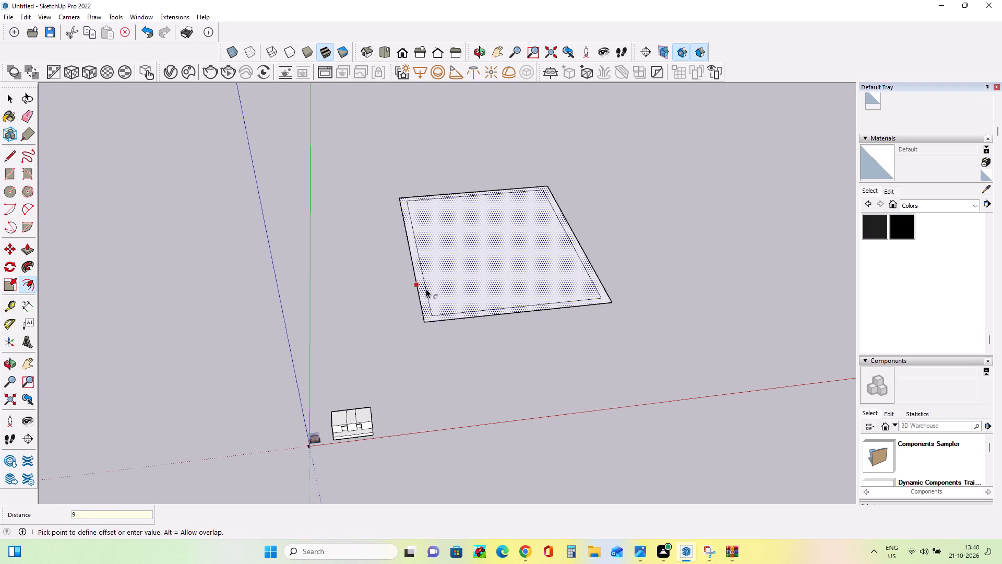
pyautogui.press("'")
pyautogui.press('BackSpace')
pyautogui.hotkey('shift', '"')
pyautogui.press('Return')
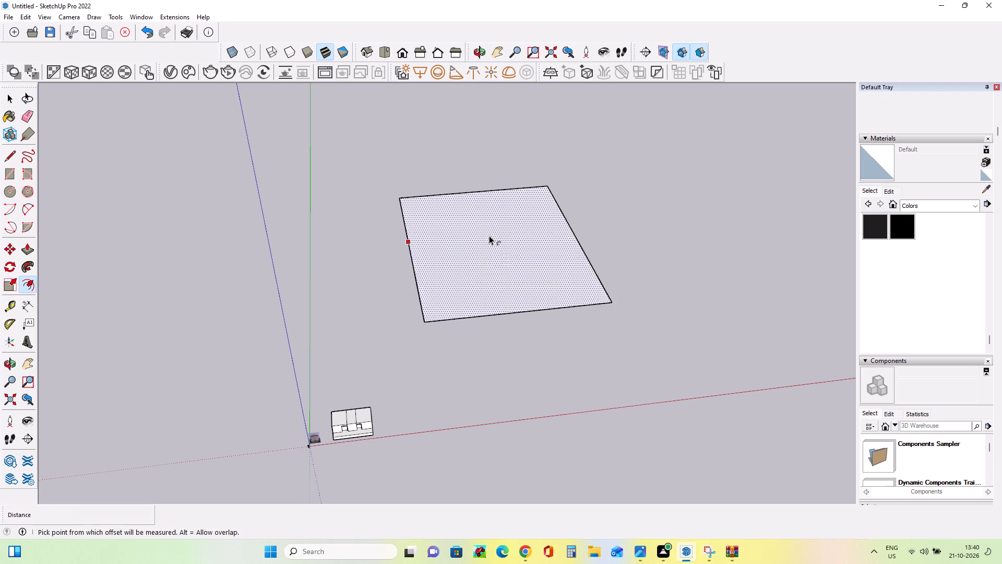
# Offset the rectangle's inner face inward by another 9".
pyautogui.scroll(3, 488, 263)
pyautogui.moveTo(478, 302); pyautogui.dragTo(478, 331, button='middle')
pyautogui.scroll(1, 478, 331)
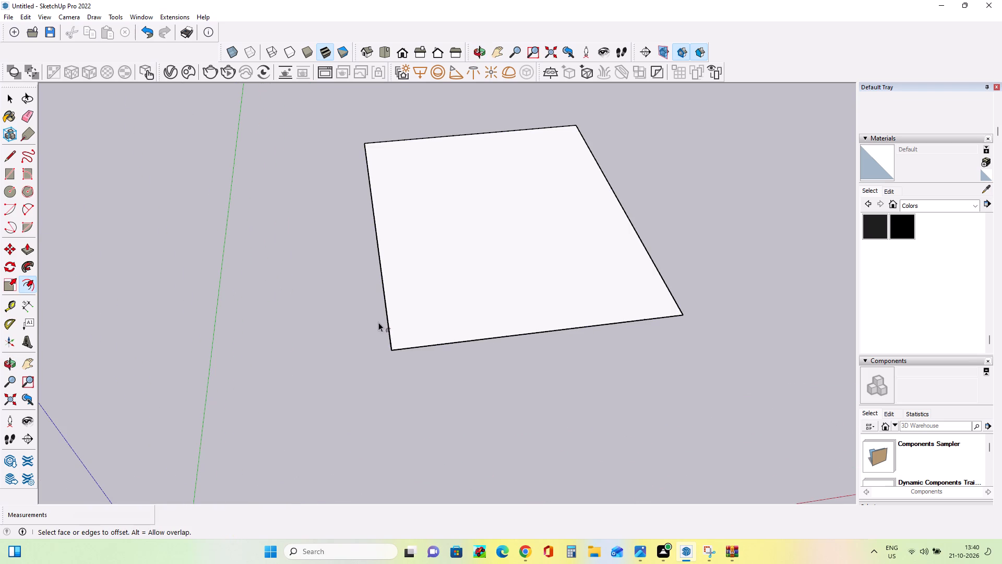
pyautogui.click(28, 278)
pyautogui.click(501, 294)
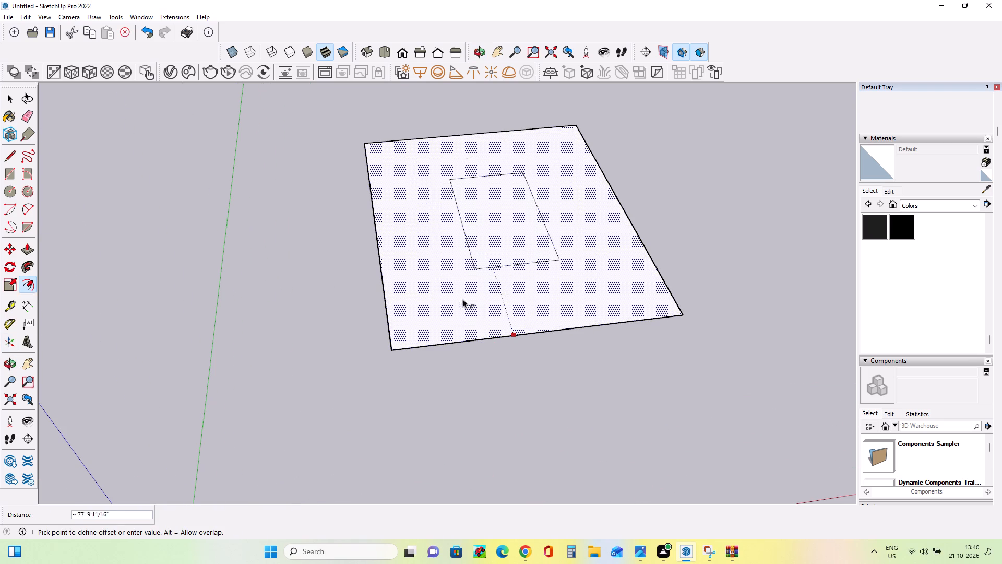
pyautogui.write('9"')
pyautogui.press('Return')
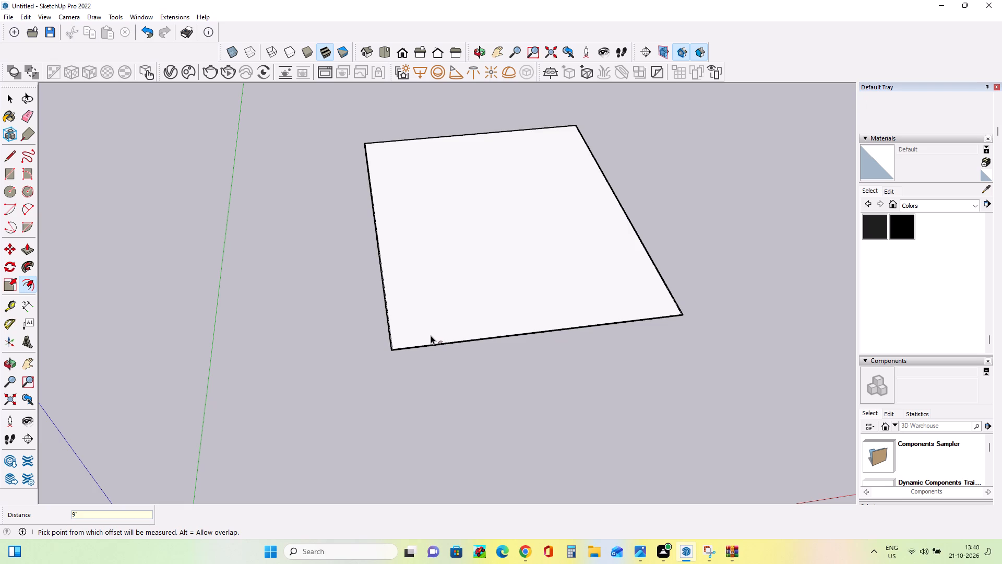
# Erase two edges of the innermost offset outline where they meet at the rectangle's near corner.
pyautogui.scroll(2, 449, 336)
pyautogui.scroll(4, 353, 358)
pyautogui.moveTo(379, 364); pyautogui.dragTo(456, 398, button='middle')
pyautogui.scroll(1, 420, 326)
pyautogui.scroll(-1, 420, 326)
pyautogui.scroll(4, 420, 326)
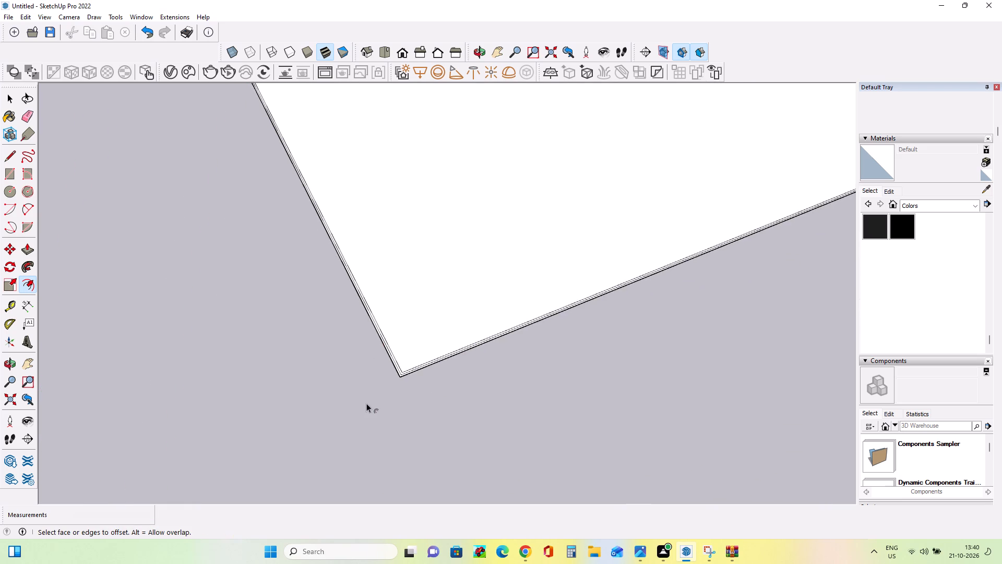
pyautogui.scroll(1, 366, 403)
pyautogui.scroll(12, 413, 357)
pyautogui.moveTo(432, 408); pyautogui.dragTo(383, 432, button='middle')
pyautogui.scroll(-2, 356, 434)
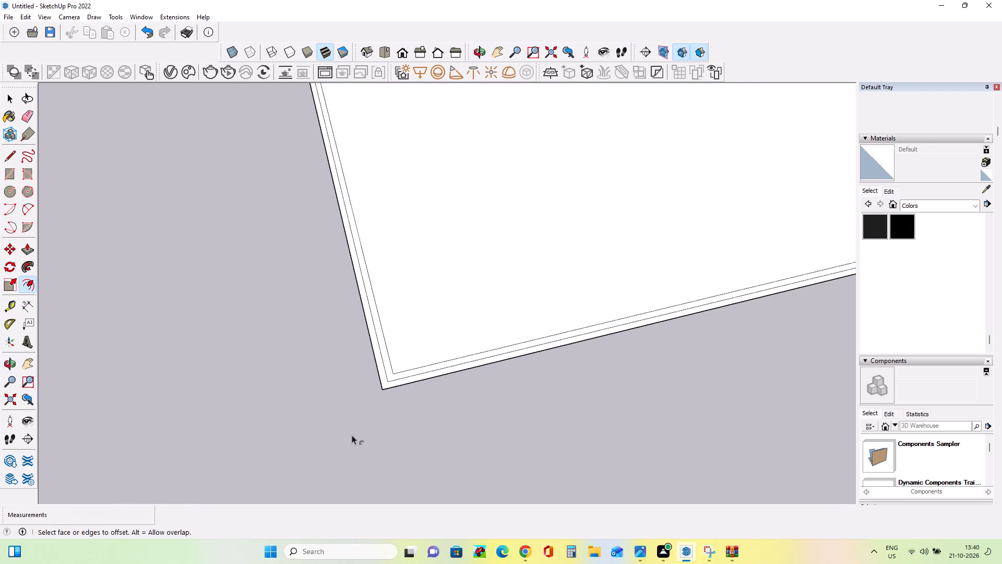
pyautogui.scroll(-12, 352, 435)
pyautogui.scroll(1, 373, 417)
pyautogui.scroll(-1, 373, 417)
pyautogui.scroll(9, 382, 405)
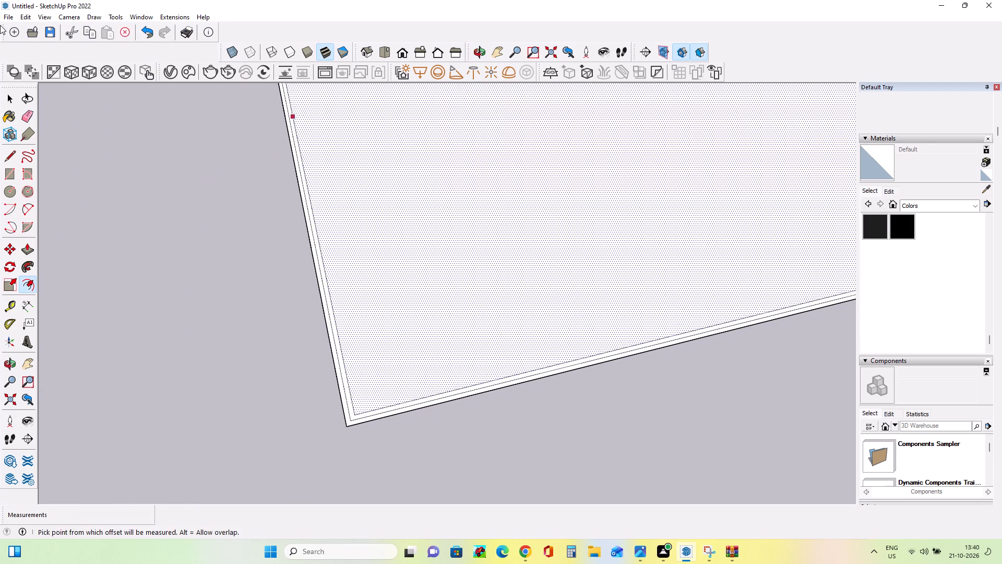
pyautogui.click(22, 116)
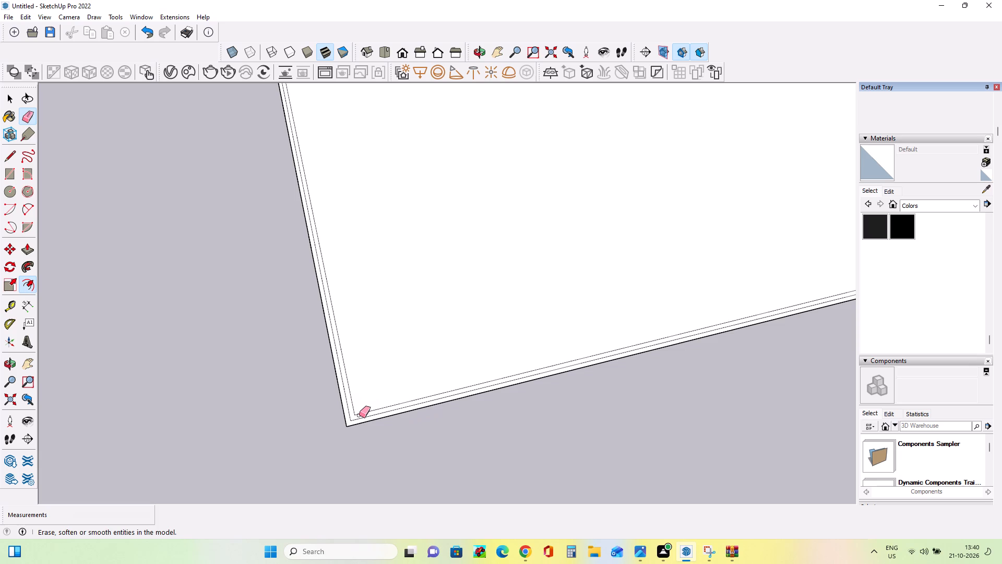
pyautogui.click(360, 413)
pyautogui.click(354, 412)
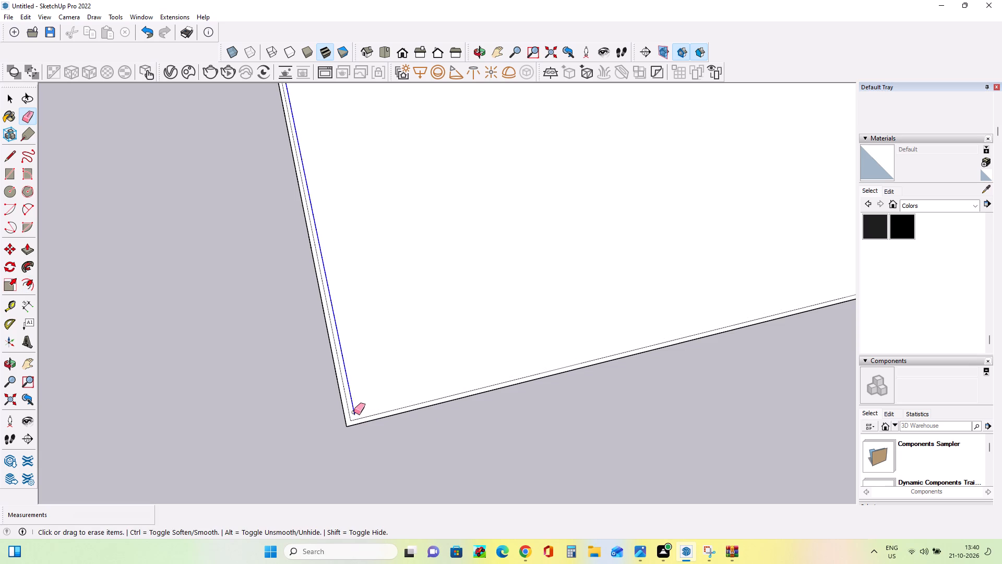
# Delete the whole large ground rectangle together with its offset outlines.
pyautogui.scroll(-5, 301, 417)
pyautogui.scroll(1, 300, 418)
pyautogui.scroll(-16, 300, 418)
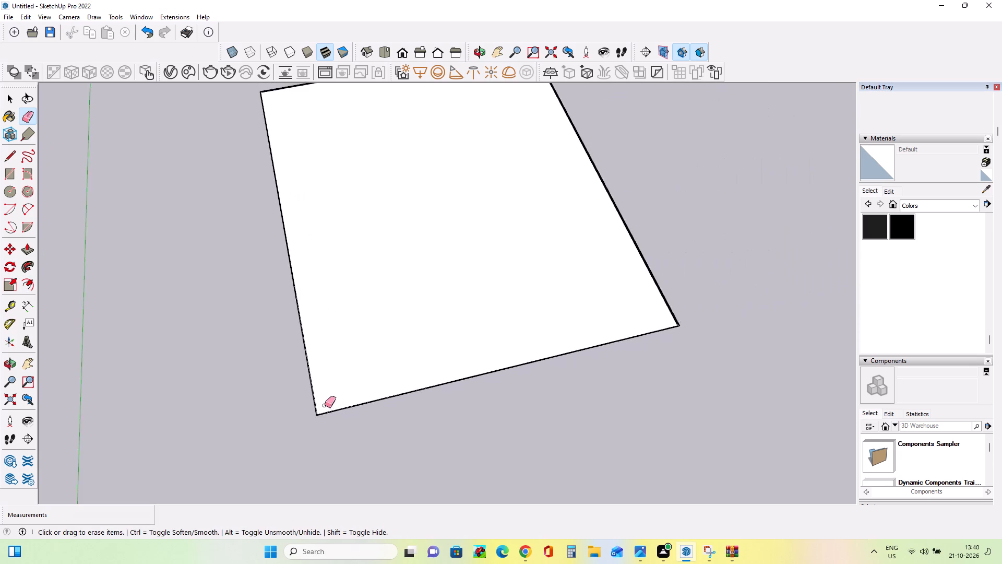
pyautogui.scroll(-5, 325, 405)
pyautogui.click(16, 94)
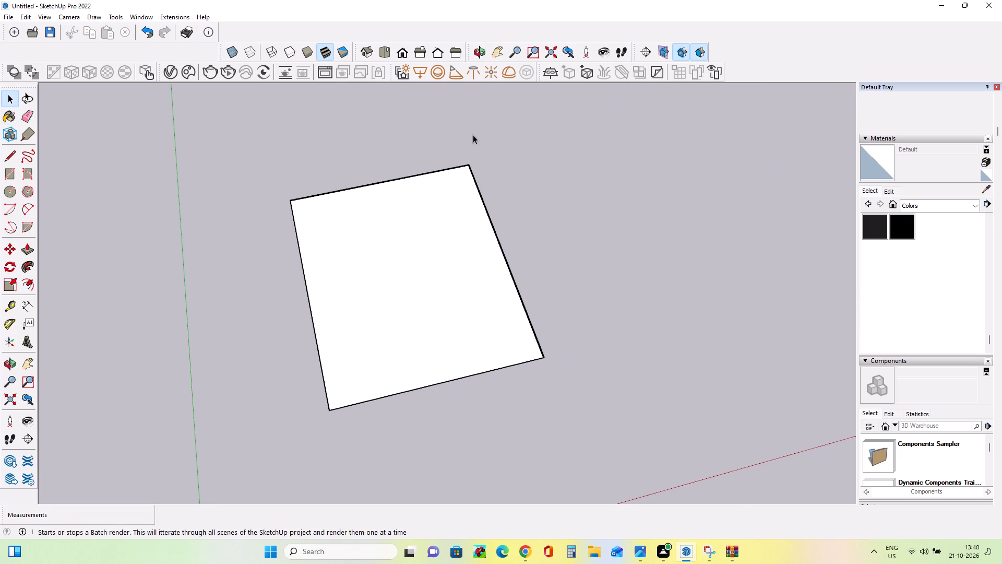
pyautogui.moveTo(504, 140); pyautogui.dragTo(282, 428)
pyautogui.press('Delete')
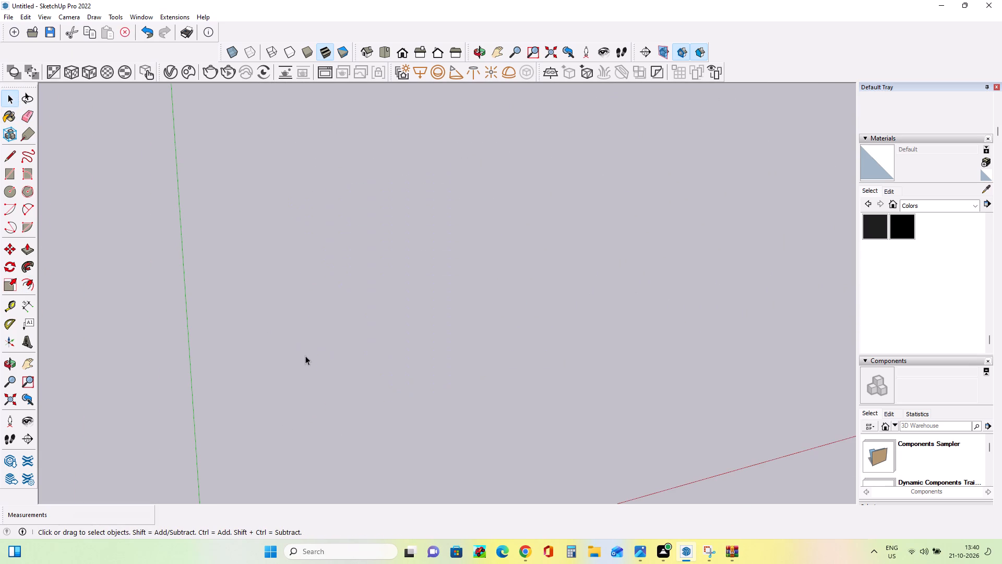
# Draw a 30' by 40' rectangle on the open ground away from the building.
pyautogui.moveTo(372, 408); pyautogui.dragTo(349, 390, button='middle')
pyautogui.click(18, 180)
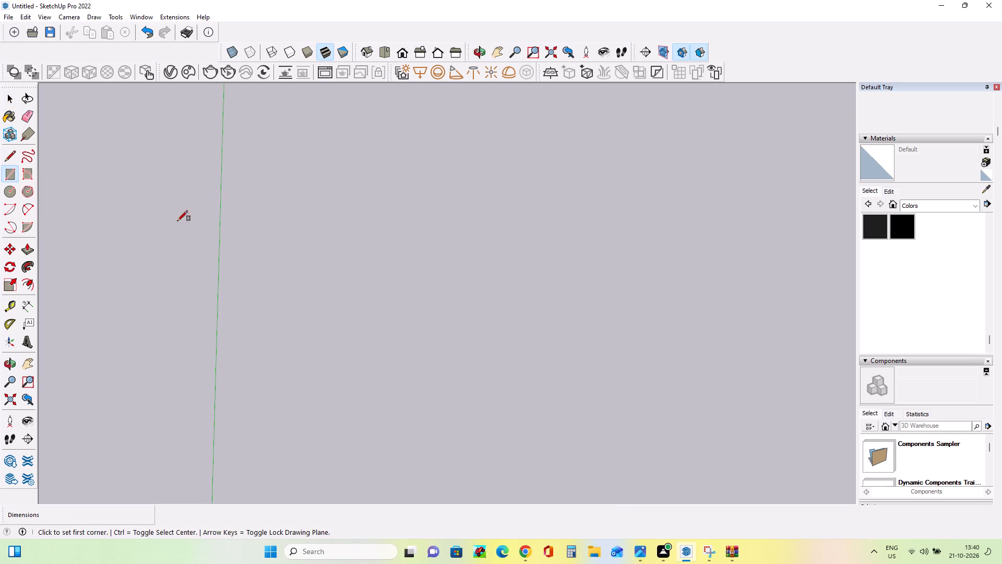
pyautogui.click(395, 466)
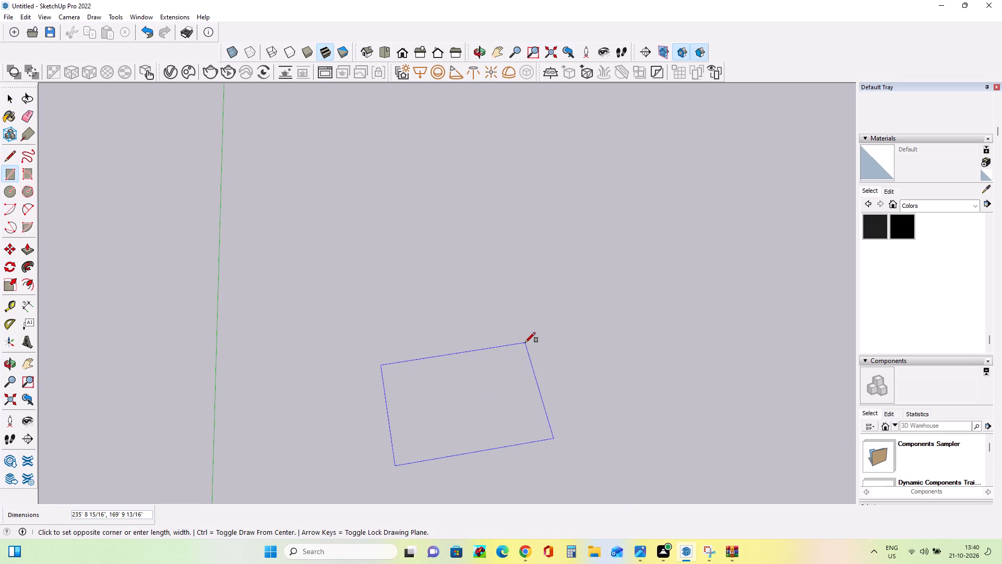
pyautogui.write('30')
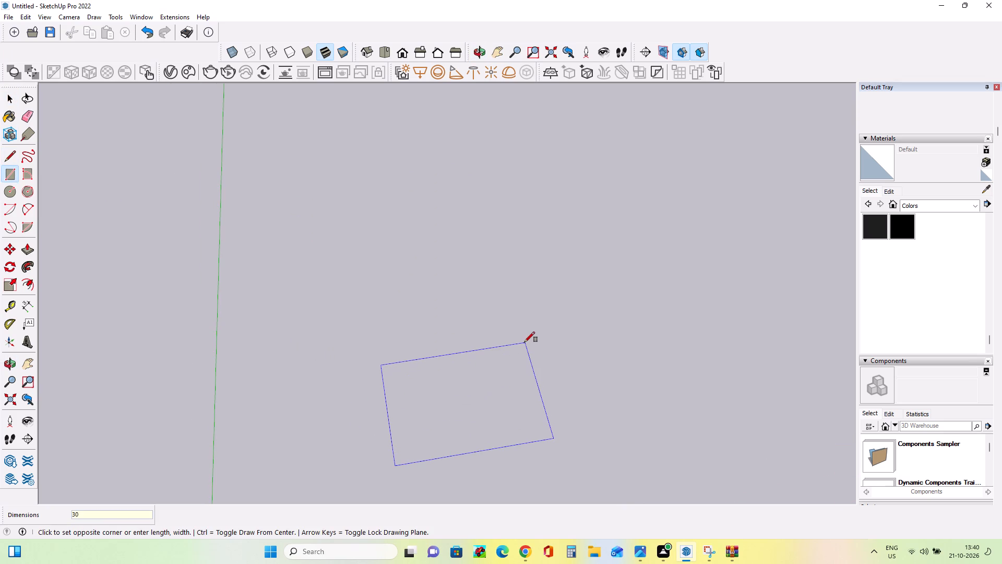
pyautogui.write("',")
pyautogui.write("40'")
pyautogui.press('Return')
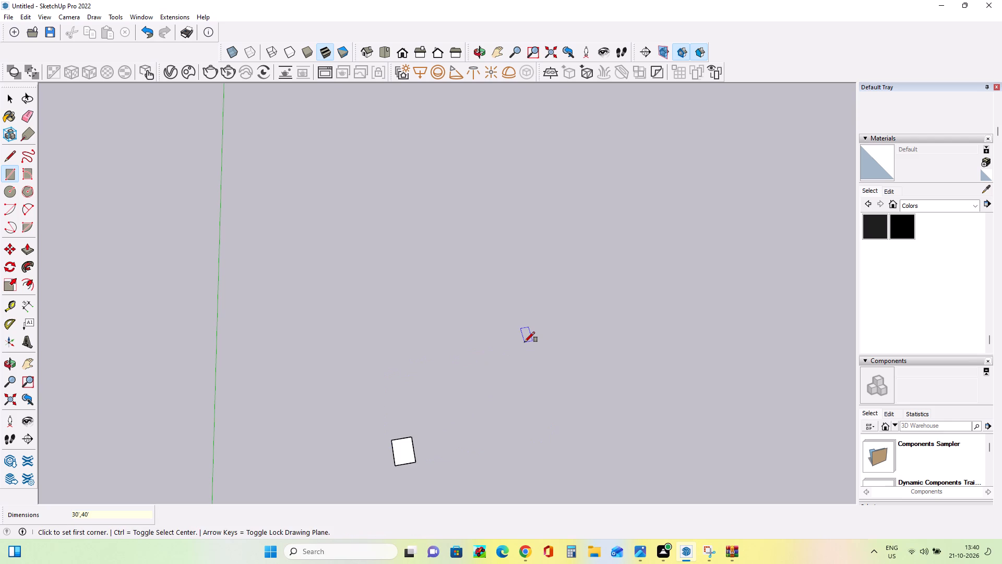
pyautogui.scroll(10, 399, 446)
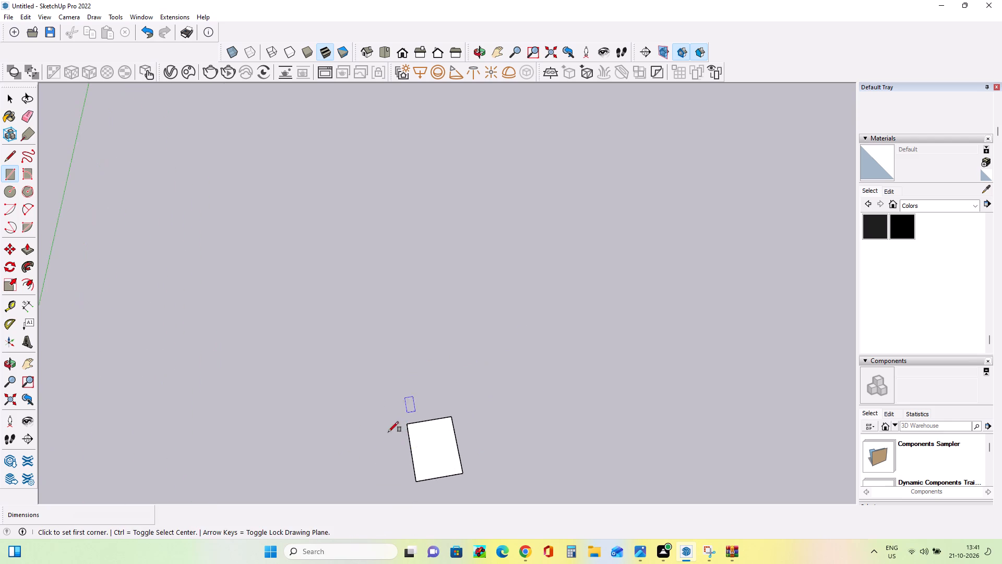
pyautogui.scroll(2, 388, 432)
pyautogui.moveTo(322, 454); pyautogui.dragTo(340, 396, button='middle')
pyautogui.scroll(-12, 341, 390)
pyautogui.scroll(1, 359, 440)
pyautogui.scroll(-5, 366, 450)
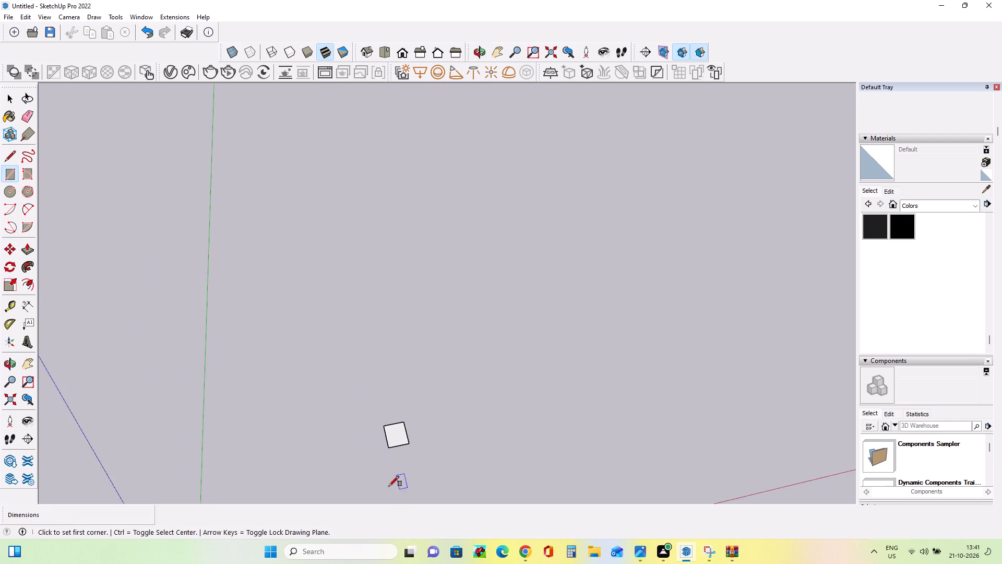
# Offset the outline of the new 30' by 40' rectangle inward by 9".
pyautogui.scroll(1, 376, 485)
pyautogui.moveTo(359, 480); pyautogui.dragTo(349, 471, button='middle')
pyautogui.scroll(2, 375, 456)
pyautogui.scroll(-1, 375, 456)
pyautogui.scroll(19, 375, 456)
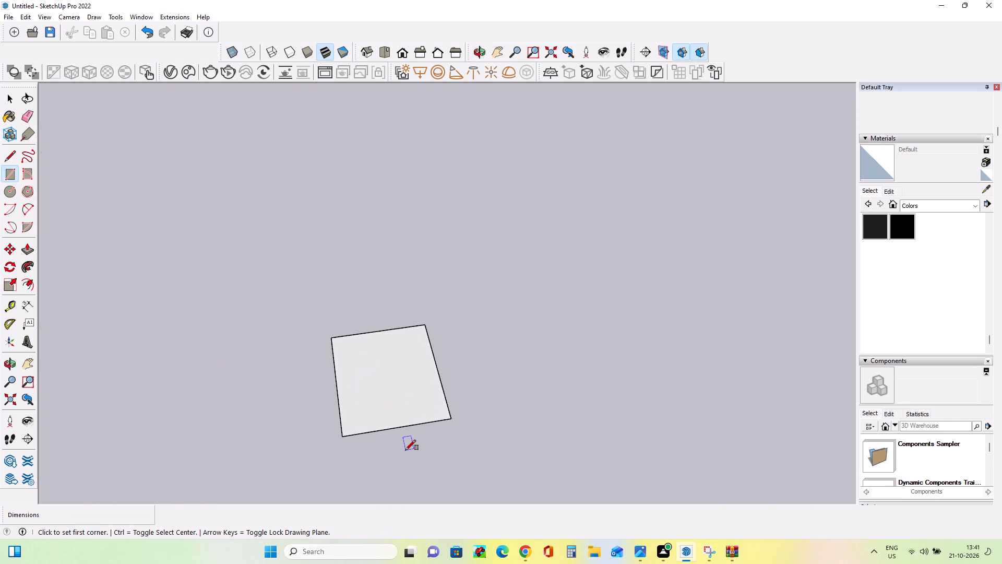
pyautogui.scroll(7, 405, 450)
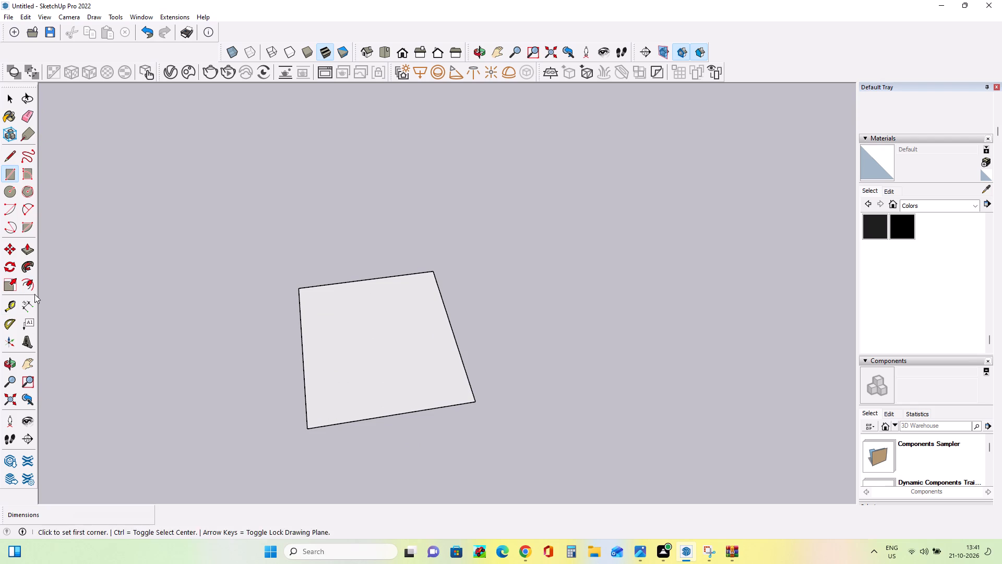
pyautogui.click(32, 287)
pyautogui.click(378, 347)
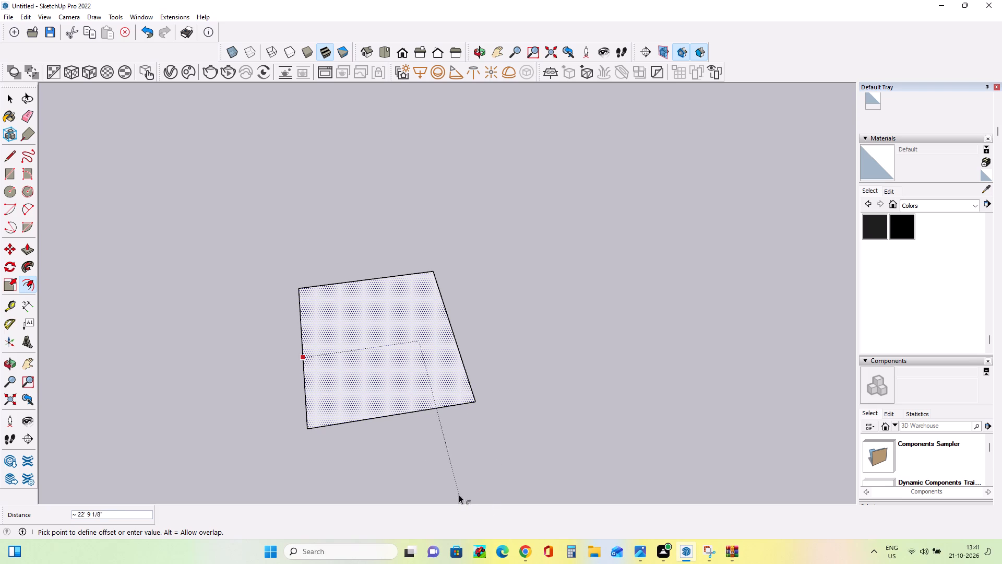
pyautogui.press('Escape')
pyautogui.click(450, 335)
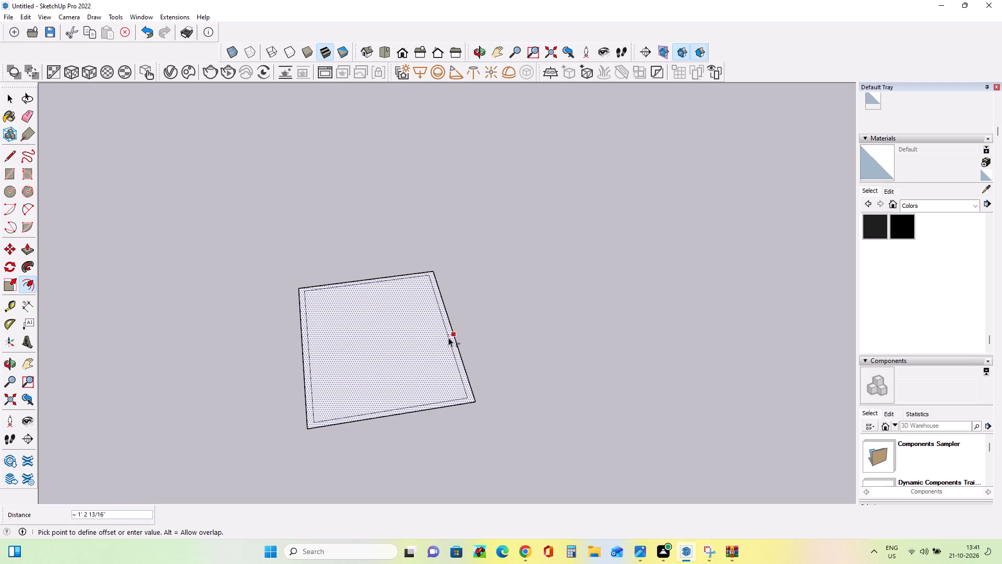
pyautogui.write('9"')
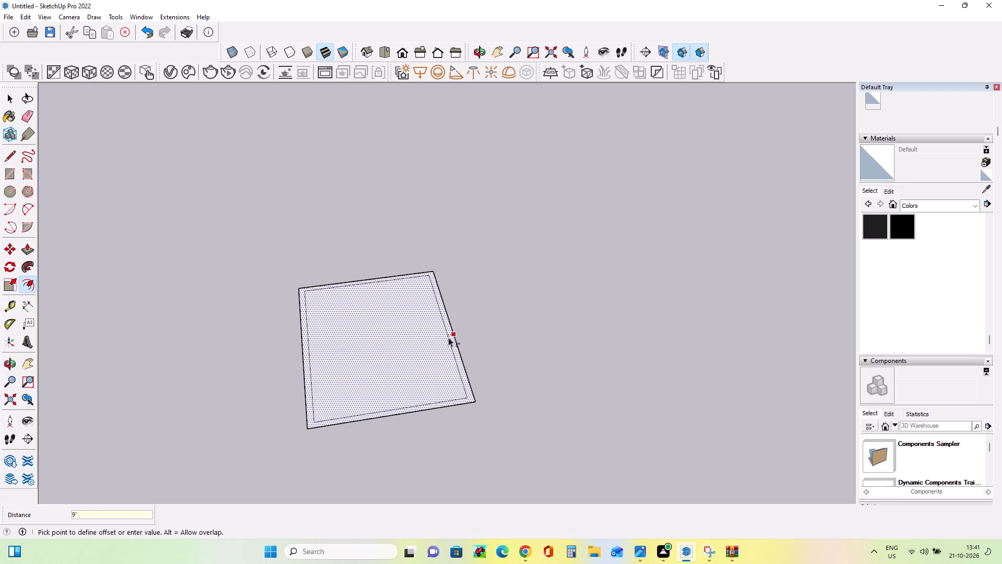
pyautogui.press('Return')
# Start a Tape Measure guide line parallel to the far edge of the inner offset outline, pulled into the rectangle's interior.
pyautogui.scroll(6, 449, 394)
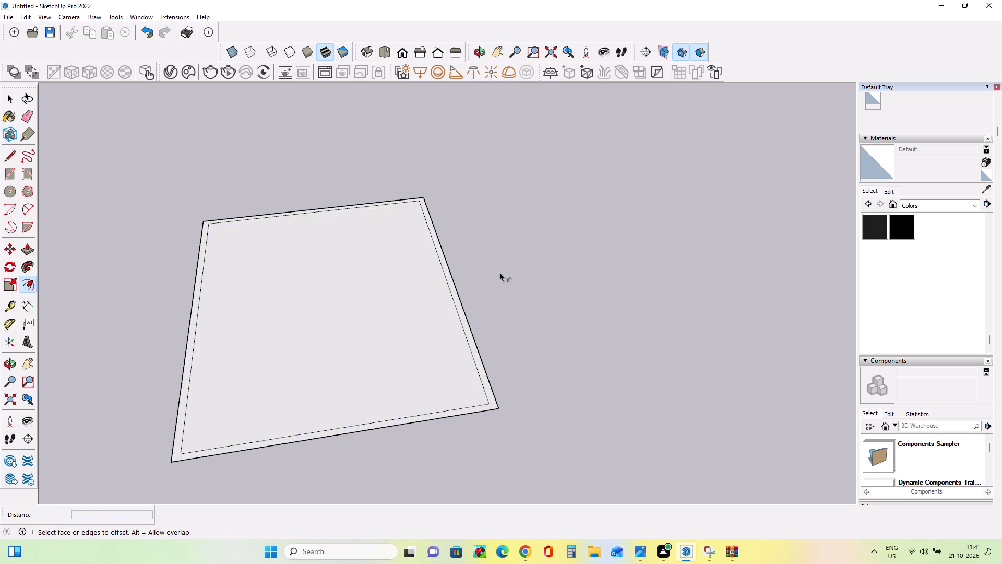
pyautogui.moveTo(499, 272); pyautogui.dragTo(499, 285, button='middle')
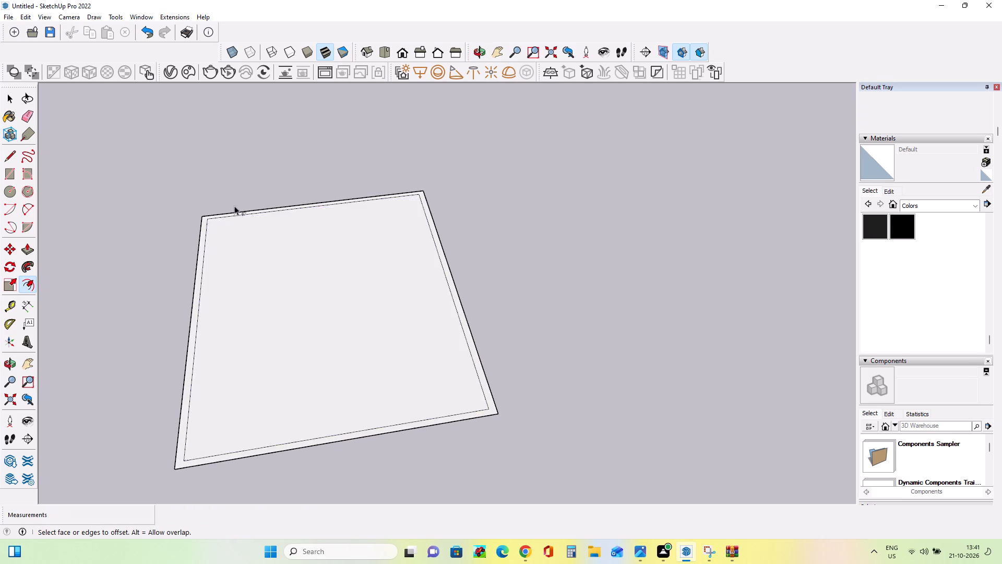
pyautogui.middleClick(397, 359)
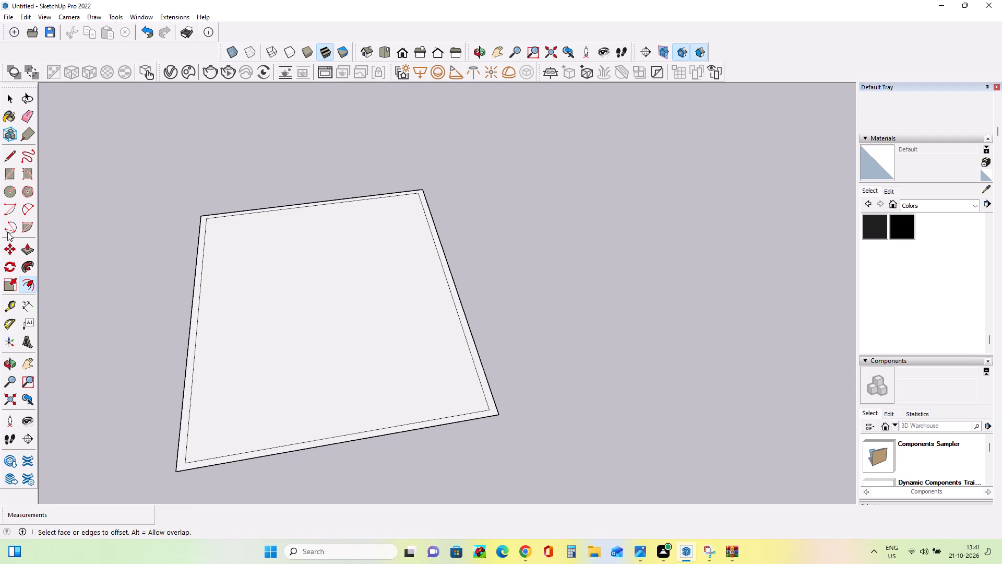
pyautogui.click(7, 308)
pyautogui.click(247, 213)
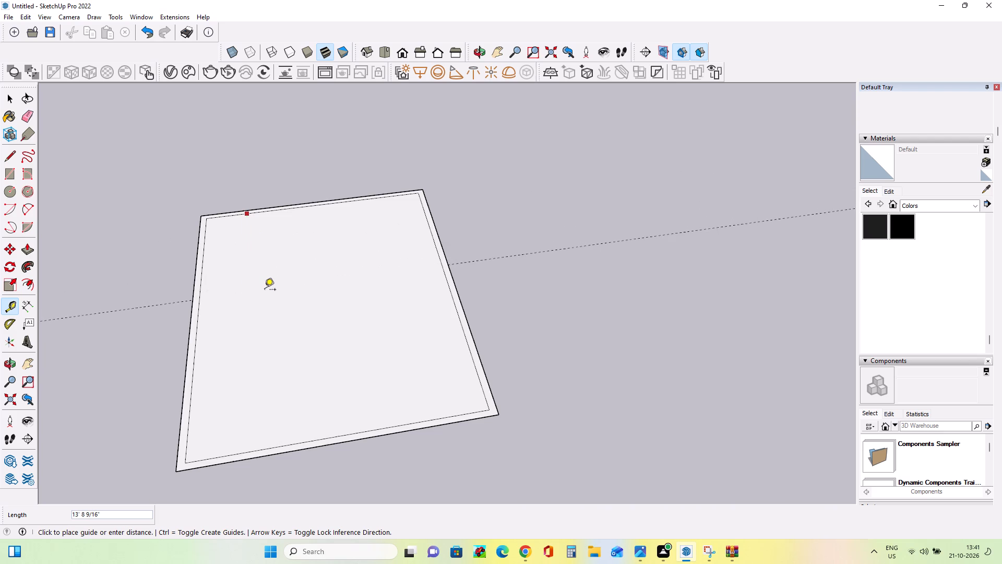
pyautogui.moveTo(265, 290); pyautogui.dragTo(296, 293, button='middle')
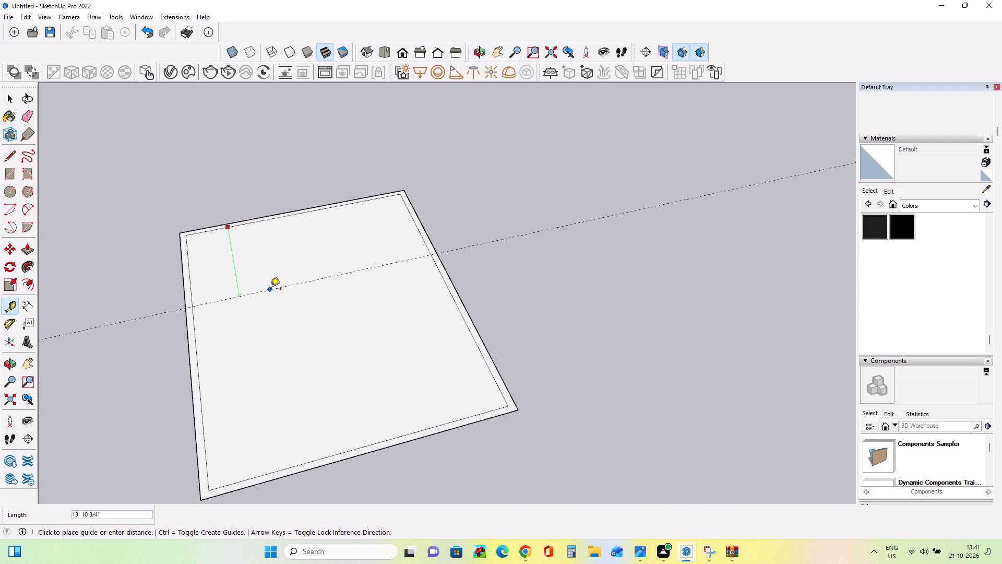
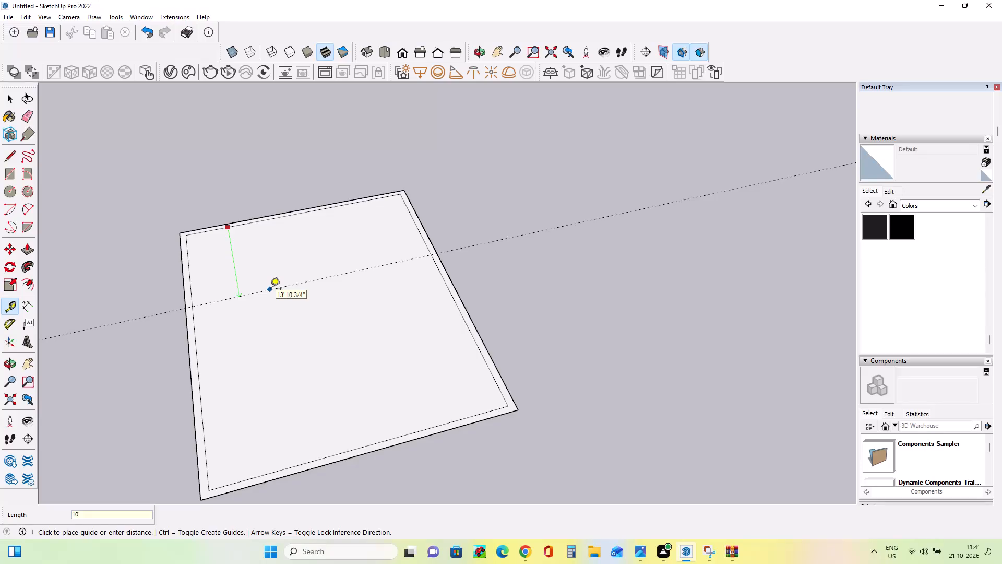
# Place guides 10' from the plan's far inner wall line and 11' from its left inner wall line.
pyautogui.press('Return')
pyautogui.moveTo(278, 313); pyautogui.dragTo(289, 382, button='middle')
pyautogui.scroll(4, 243, 231)
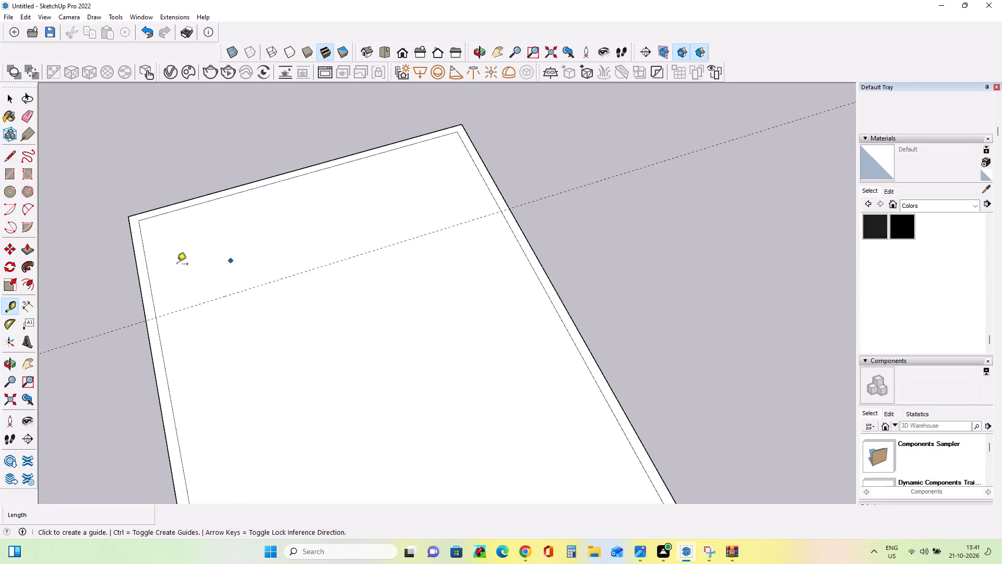
pyautogui.click(149, 277)
pyautogui.write("11'")
pyautogui.press('Return')
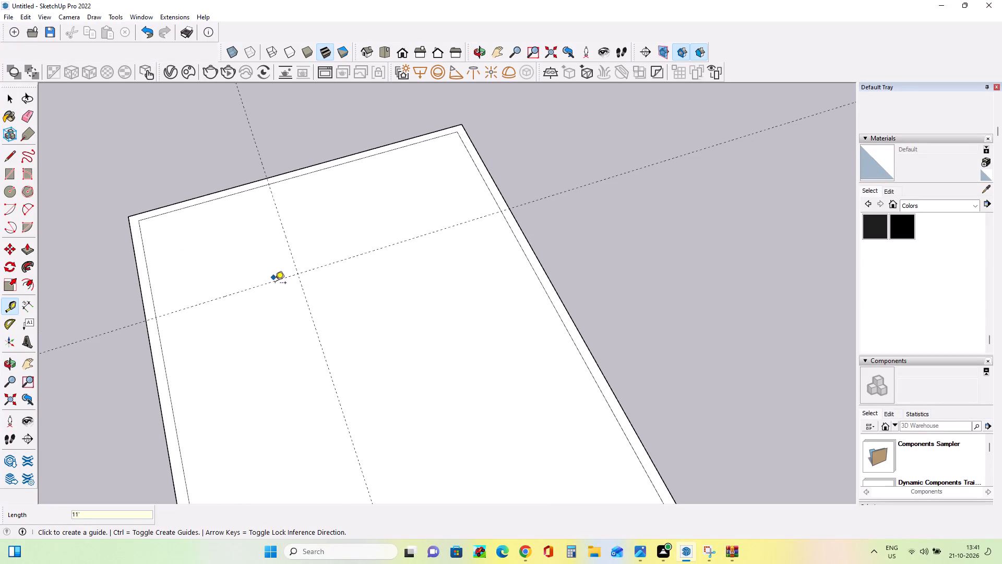
# Draw an 11' by 10' room rectangle from the far-left inner corner to the intersection of the two guides.
pyautogui.scroll(-3, 275, 283)
pyautogui.moveTo(395, 348); pyautogui.dragTo(369, 357, button='middle')
pyautogui.scroll(4, 121, 224)
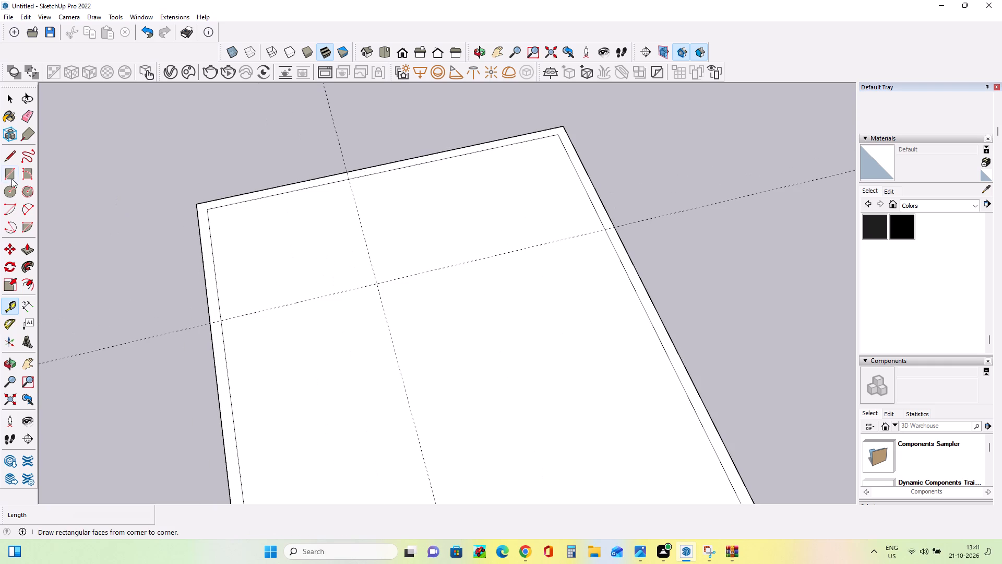
pyautogui.click(11, 174)
pyautogui.click(208, 211)
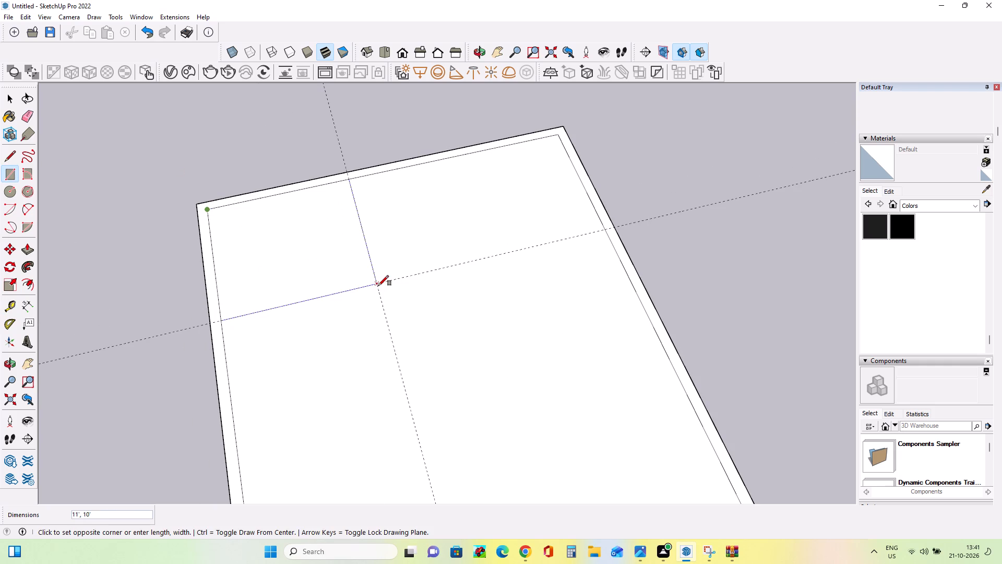
pyautogui.click(378, 286)
# Place guides 6" inside the corner room's right and near edges to mark the partition wall thickness.
pyautogui.moveTo(291, 317); pyautogui.dragTo(303, 337, button='middle')
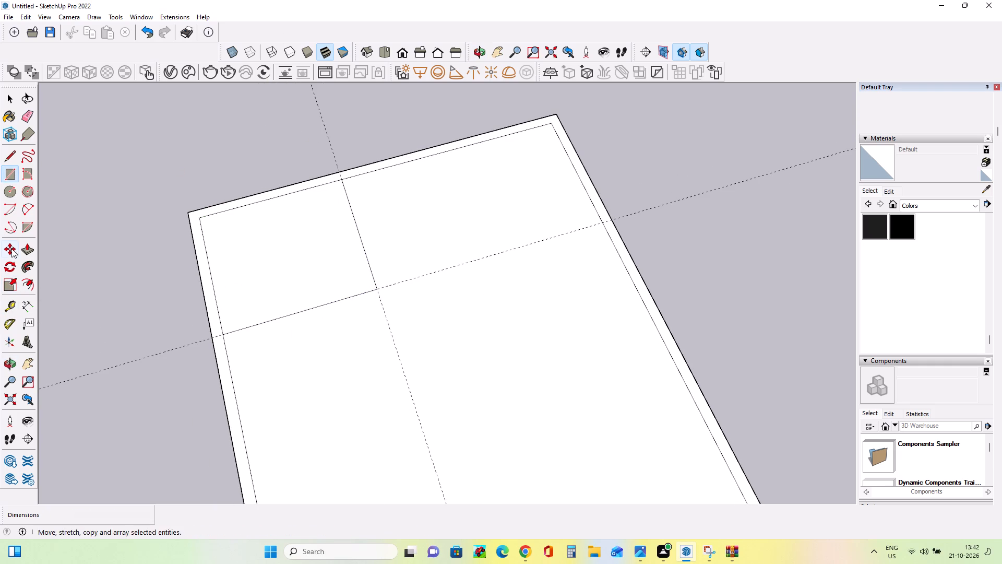
pyautogui.click(8, 311)
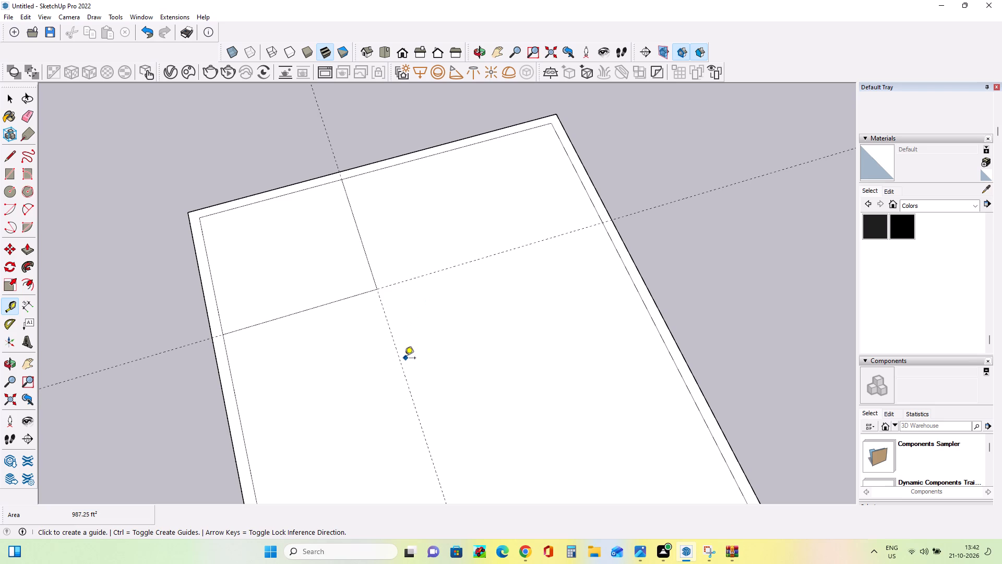
pyautogui.click(400, 362)
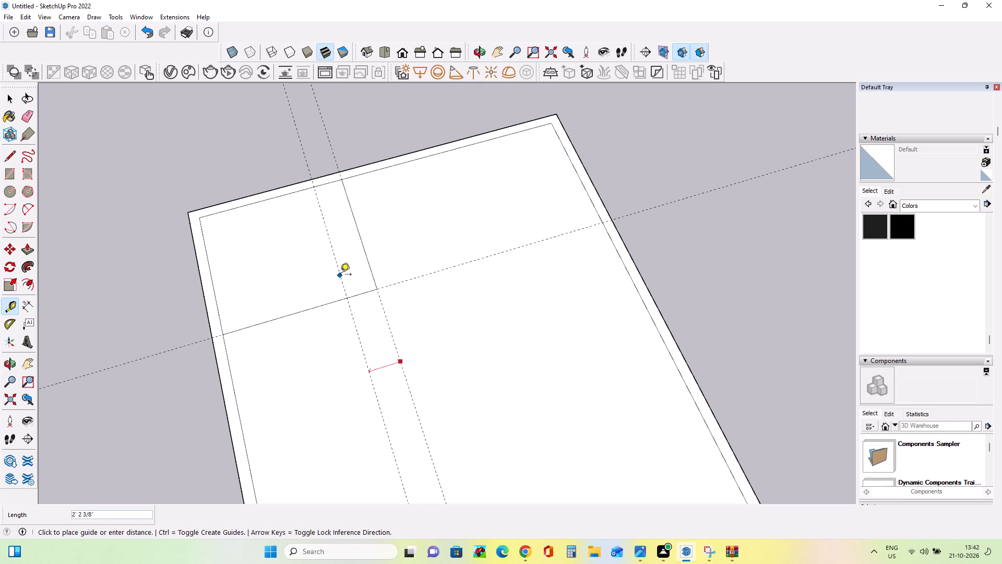
pyautogui.write('6"')
pyautogui.press('Return')
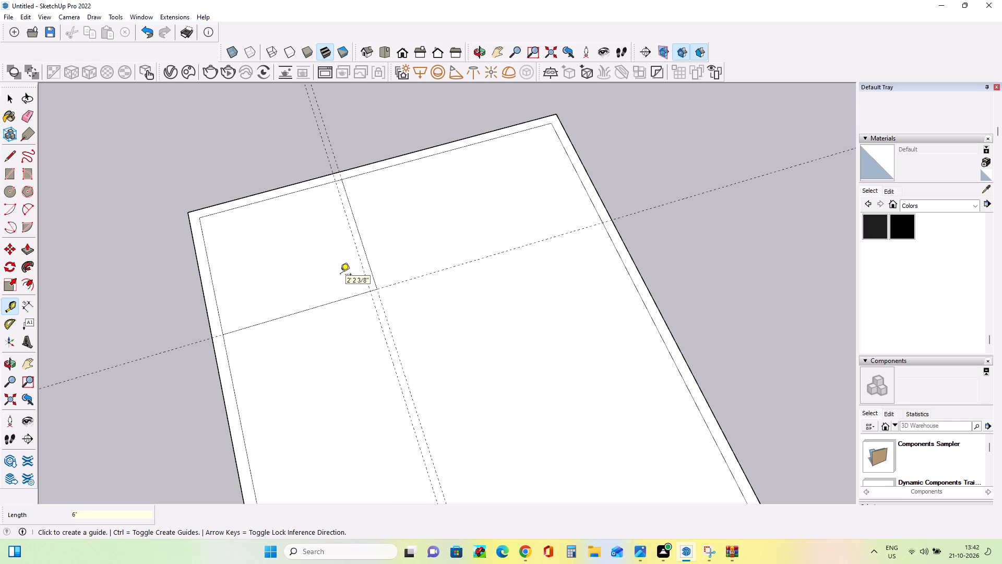
pyautogui.scroll(3, 373, 291)
pyautogui.moveTo(384, 315); pyautogui.dragTo(386, 321, button='middle')
pyautogui.click(335, 304)
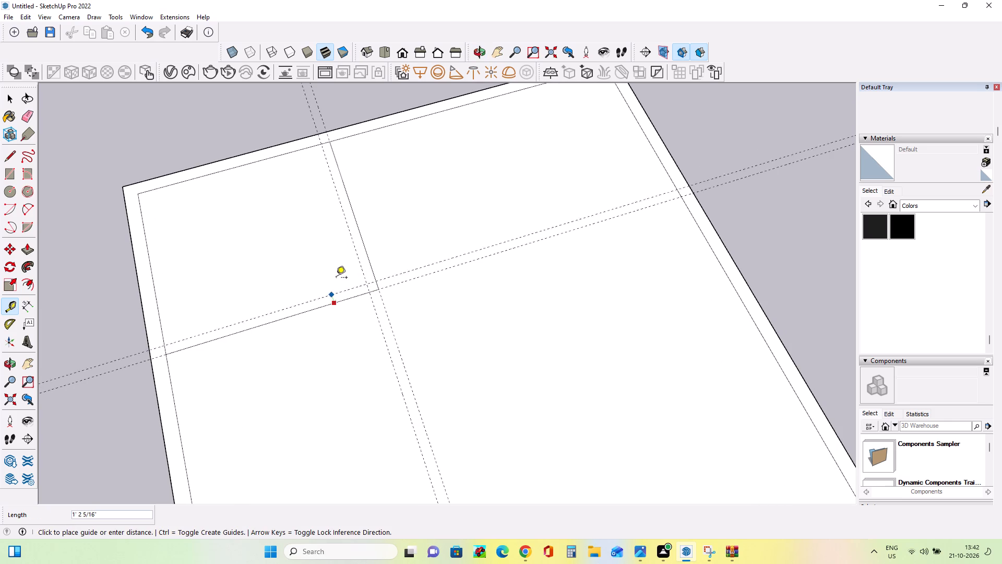
pyautogui.write('6"')
pyautogui.press('Return')
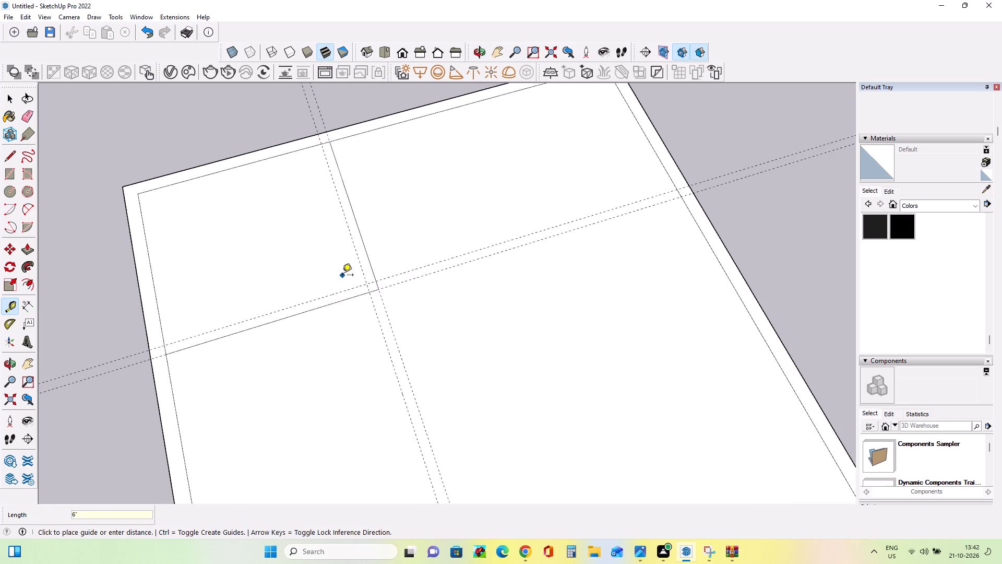
# Trace the corner room's 6" partition lines with two overlapping rectangles to the offset guides, the second 10'6" by 9'6".
pyautogui.click(8, 174)
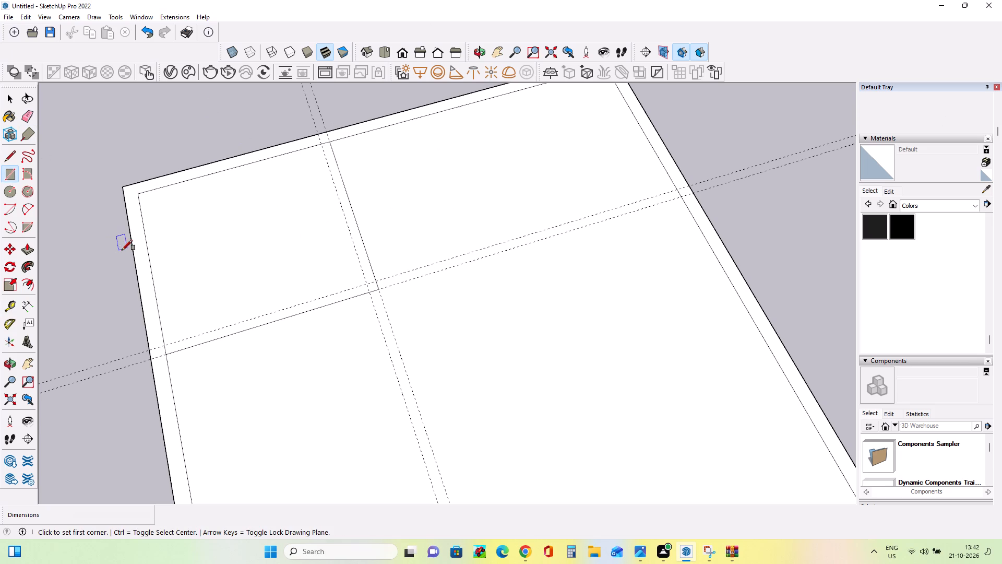
pyautogui.moveTo(339, 302); pyautogui.dragTo(304, 291, button='middle')
pyautogui.moveTo(317, 290); pyautogui.dragTo(321, 302, button='middle')
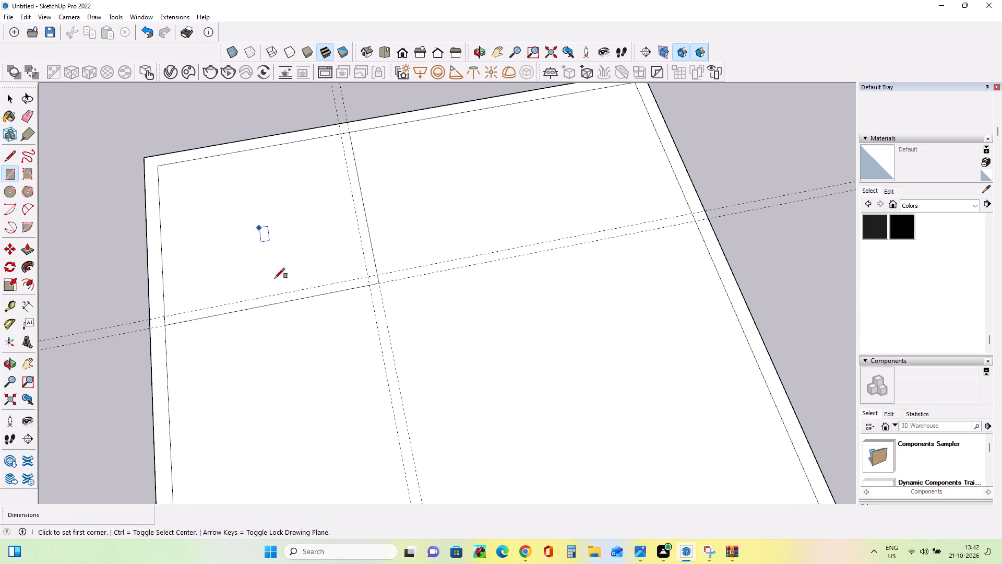
pyautogui.moveTo(288, 279); pyautogui.dragTo(336, 247, button='middle')
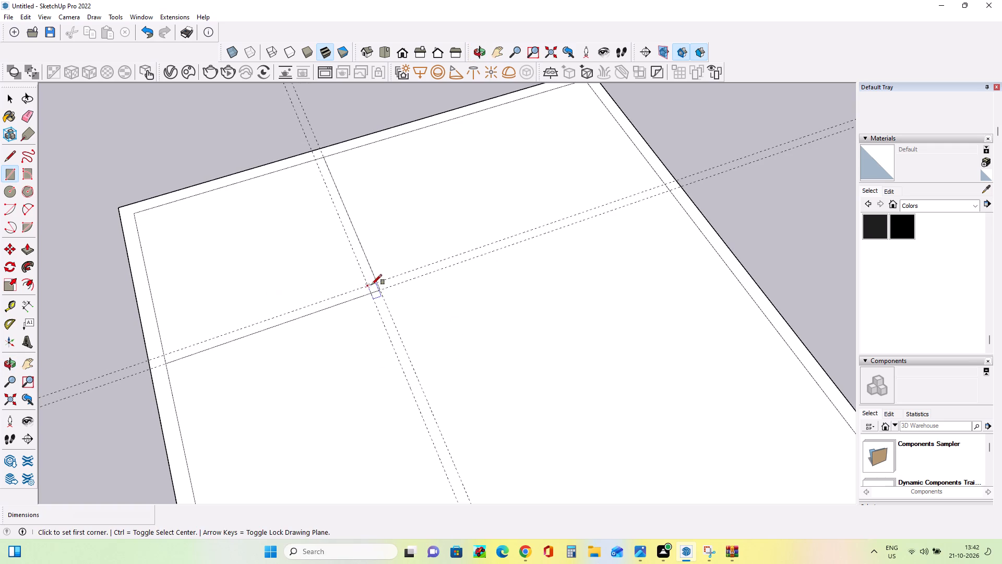
pyautogui.click(378, 283)
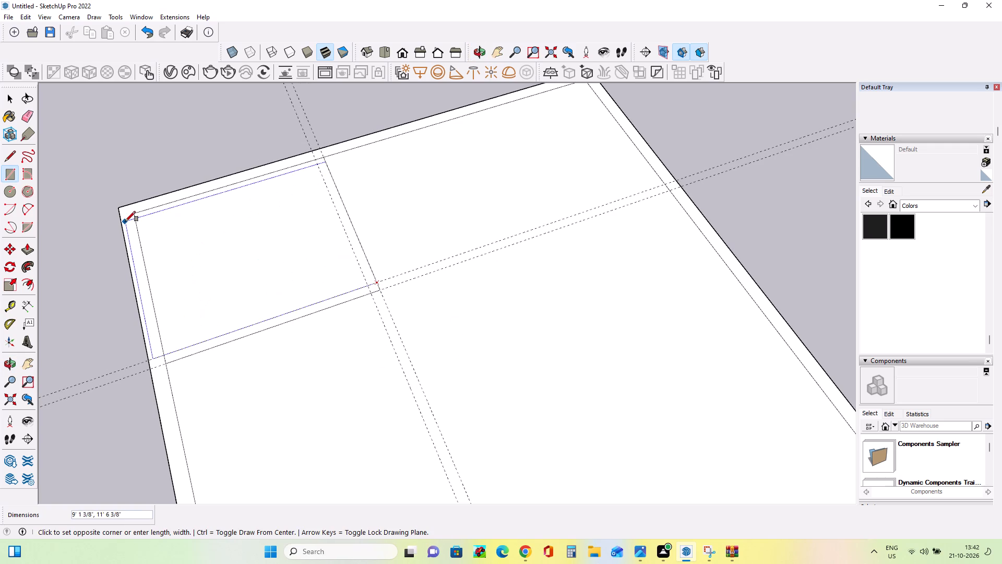
pyautogui.click(139, 213)
pyautogui.moveTo(424, 328); pyautogui.dragTo(422, 350, button='middle')
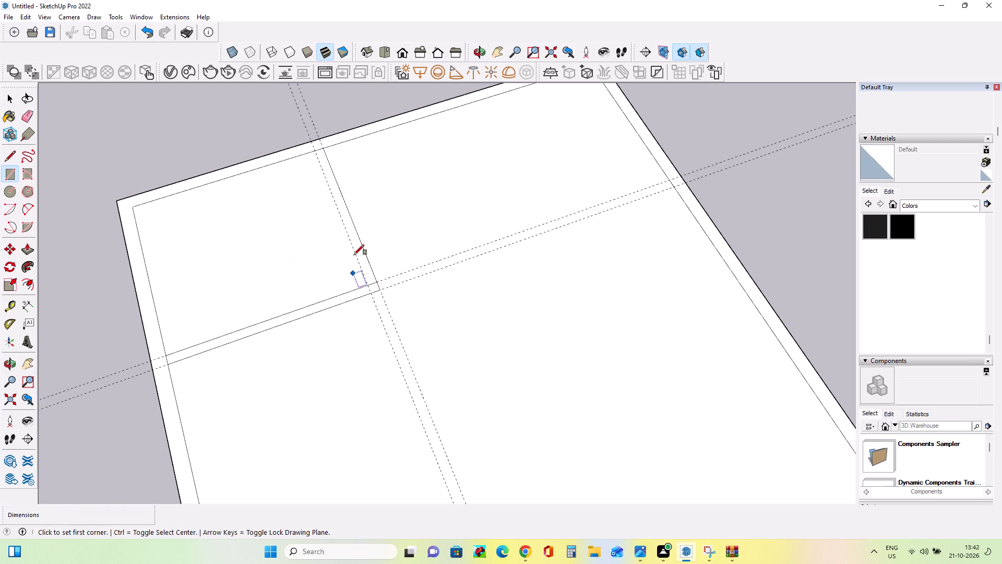
pyautogui.click(315, 152)
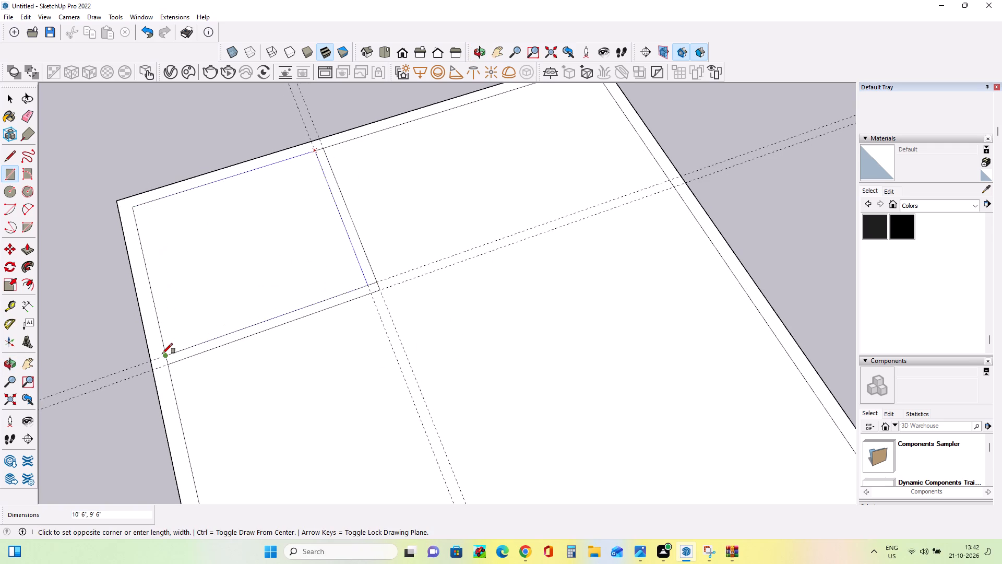
pyautogui.click(162, 354)
# Draw a 17'6" by 10' rectangle from the corner room's outer corner to the plan's far-right inner corner.
pyautogui.moveTo(385, 334); pyautogui.dragTo(369, 350, button='middle')
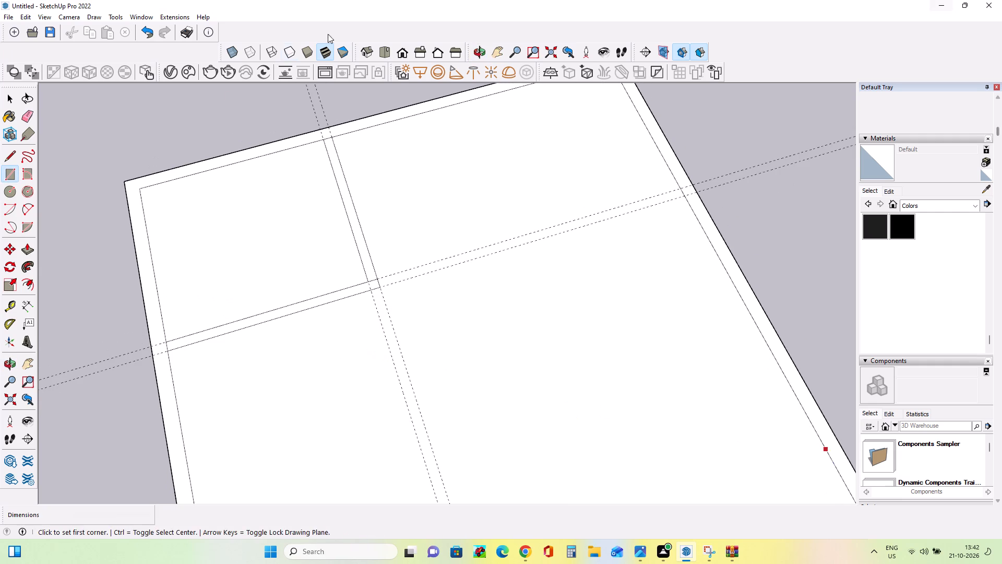
pyautogui.scroll(2, 3, 193)
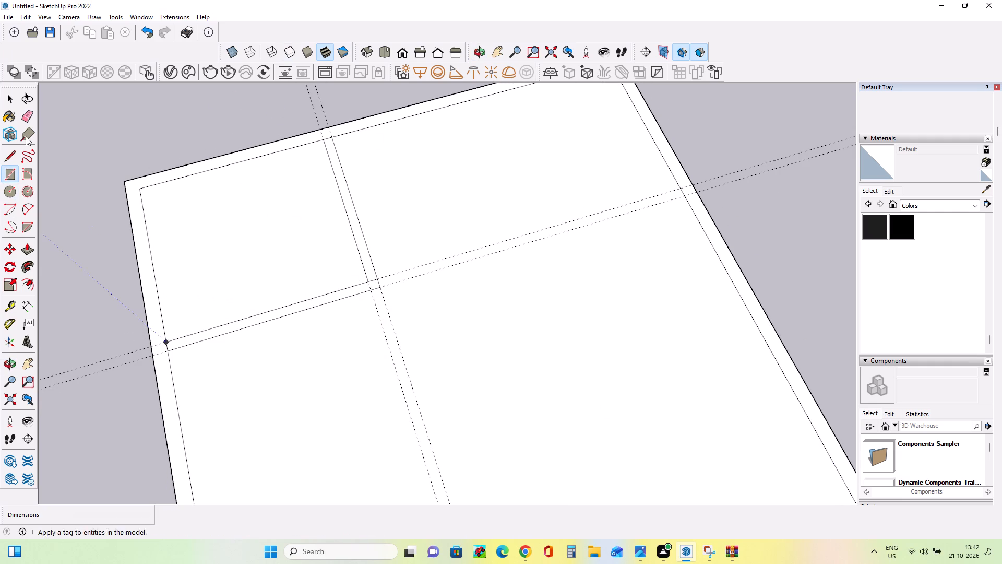
pyautogui.moveTo(389, 311); pyautogui.dragTo(352, 274, button='middle')
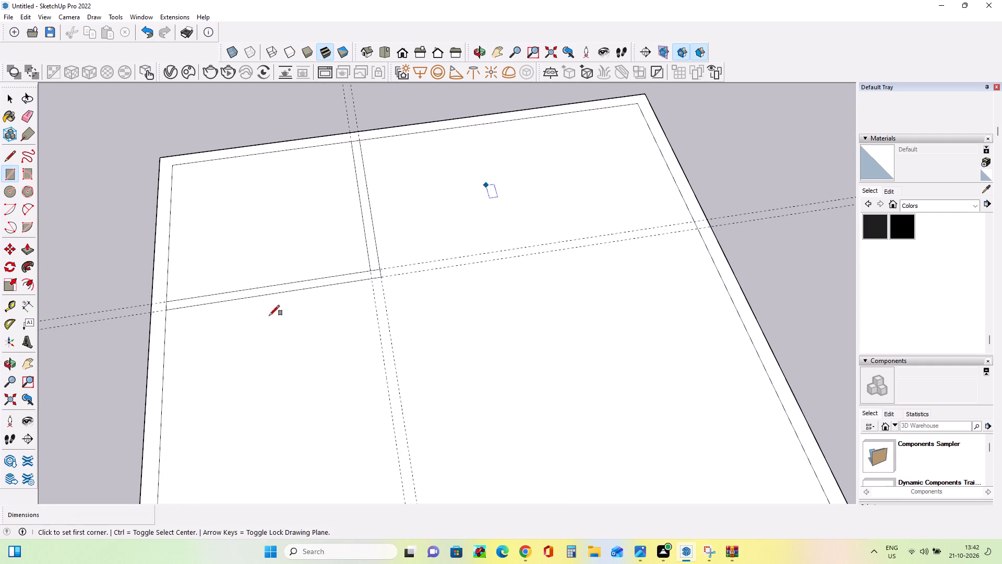
pyautogui.moveTo(340, 320); pyautogui.dragTo(345, 347, button='middle')
pyautogui.scroll(-8, 178, 342)
pyautogui.moveTo(395, 416); pyautogui.dragTo(378, 432, button='middle')
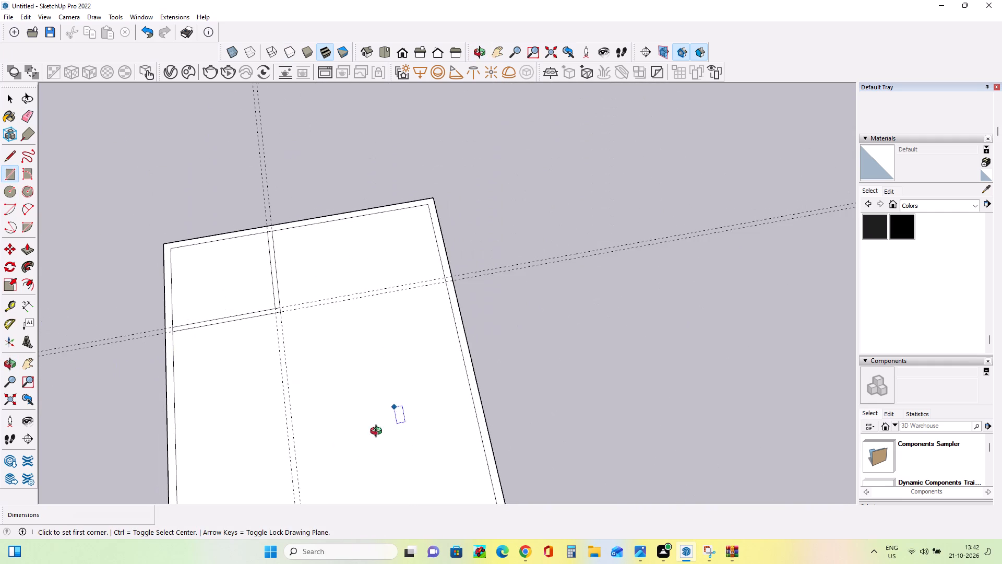
pyautogui.moveTo(378, 432); pyautogui.dragTo(333, 381, button='middle')
pyautogui.scroll(-8, 333, 381)
pyautogui.scroll(9, 247, 477)
pyautogui.moveTo(360, 459); pyautogui.dragTo(383, 448, button='middle')
pyautogui.scroll(3, 403, 160)
pyautogui.moveTo(400, 185); pyautogui.dragTo(402, 193, button='middle')
pyautogui.scroll(3, 339, 216)
pyautogui.scroll(-8, 330, 219)
pyautogui.scroll(7, 325, 194)
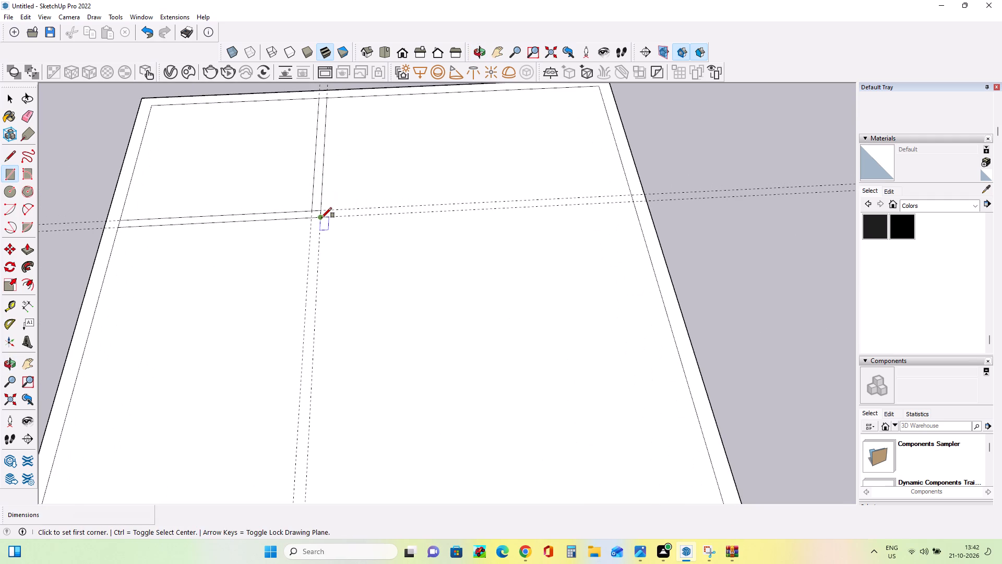
pyautogui.click(321, 218)
pyautogui.click(597, 88)
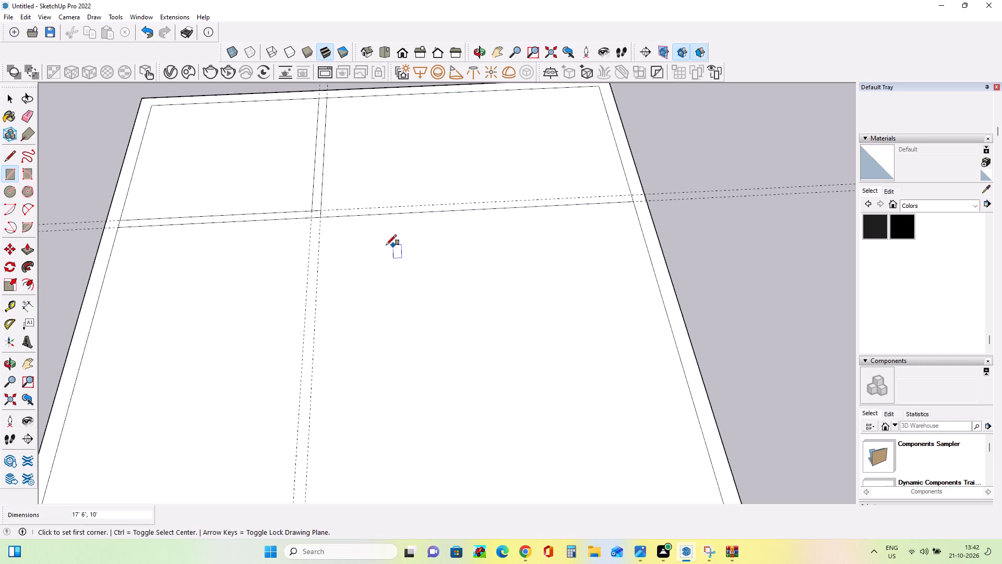
# Draw a 17'6" by 9'6" rectangle to the far-right inner corner for the second line of the cross partition.
pyautogui.moveTo(383, 261); pyautogui.dragTo(382, 301, button='middle')
pyautogui.scroll(5, 372, 290)
pyautogui.click(307, 200)
pyautogui.scroll(-3, 340, 267)
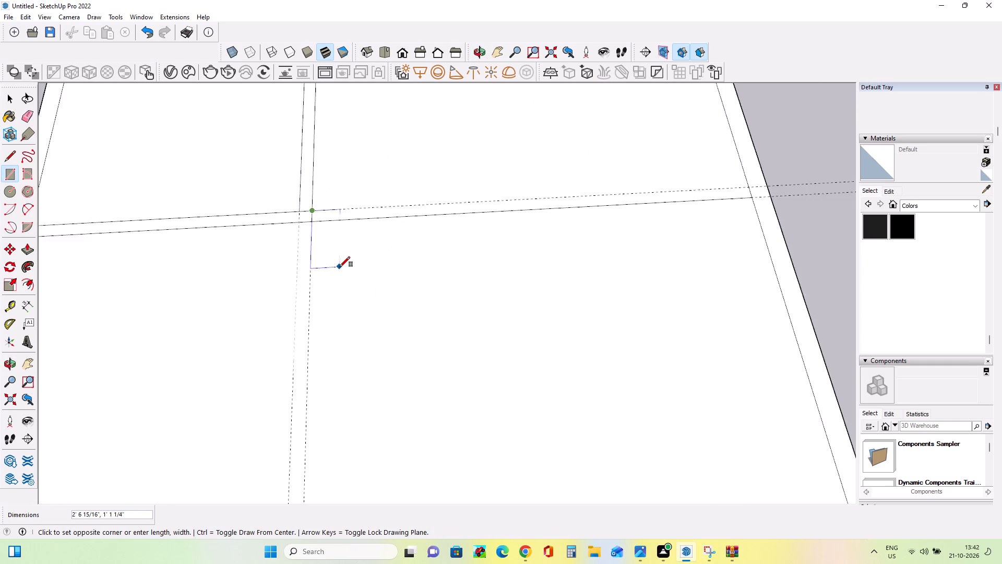
pyautogui.scroll(-8, 340, 267)
pyautogui.click(509, 146)
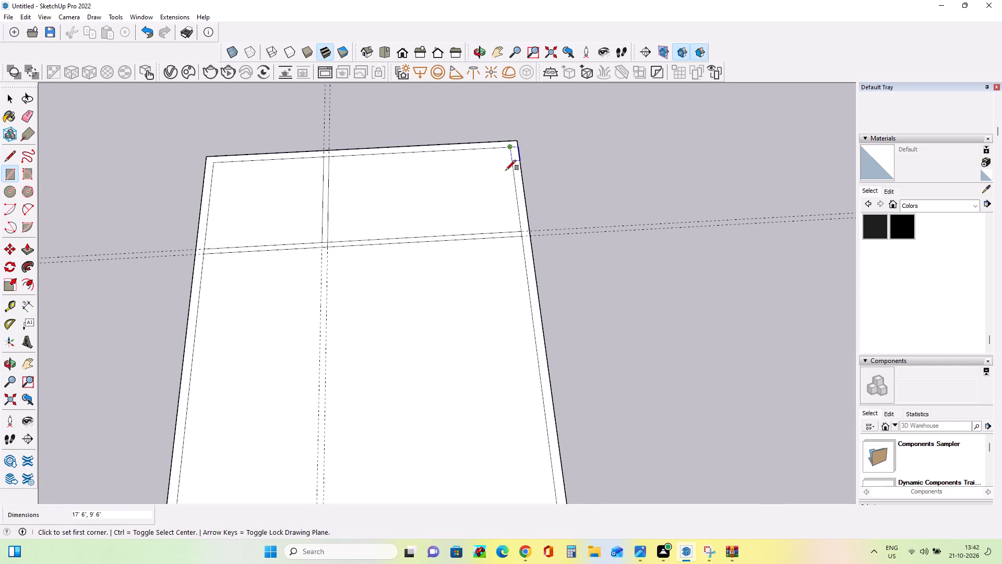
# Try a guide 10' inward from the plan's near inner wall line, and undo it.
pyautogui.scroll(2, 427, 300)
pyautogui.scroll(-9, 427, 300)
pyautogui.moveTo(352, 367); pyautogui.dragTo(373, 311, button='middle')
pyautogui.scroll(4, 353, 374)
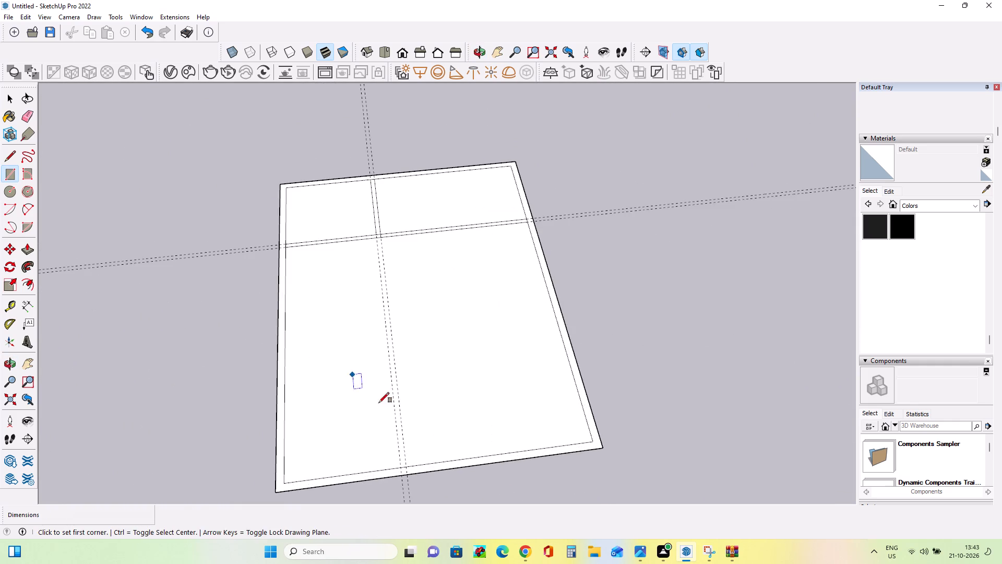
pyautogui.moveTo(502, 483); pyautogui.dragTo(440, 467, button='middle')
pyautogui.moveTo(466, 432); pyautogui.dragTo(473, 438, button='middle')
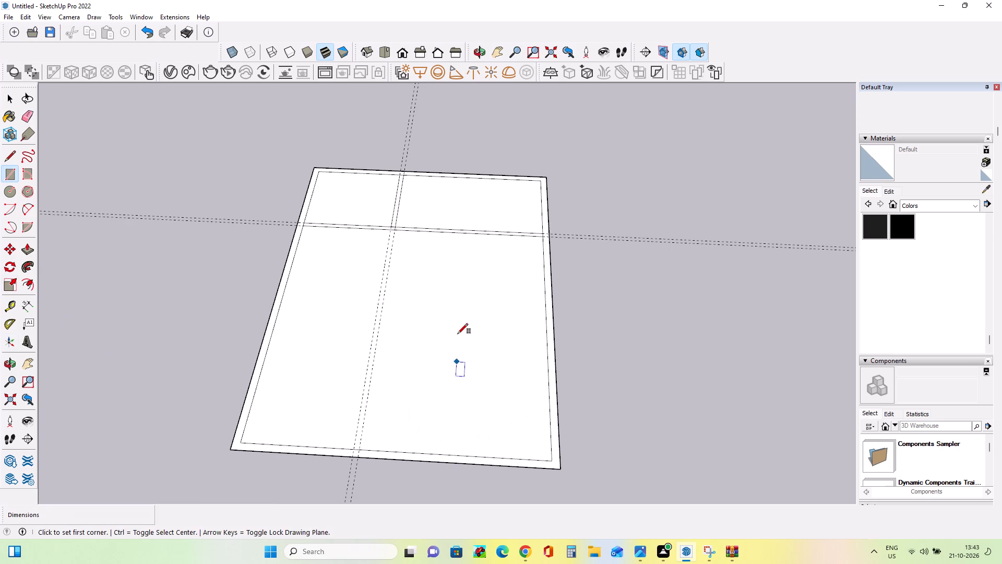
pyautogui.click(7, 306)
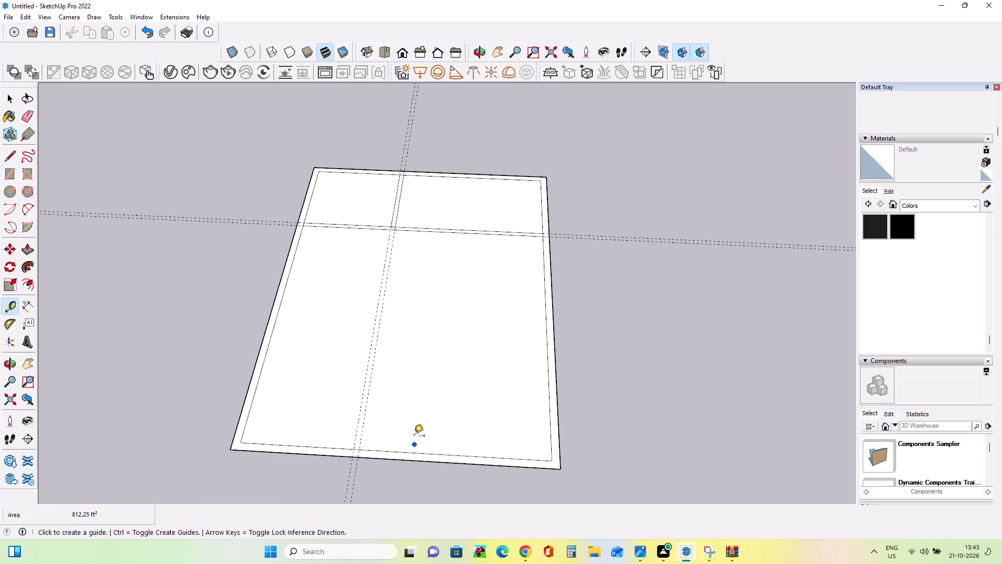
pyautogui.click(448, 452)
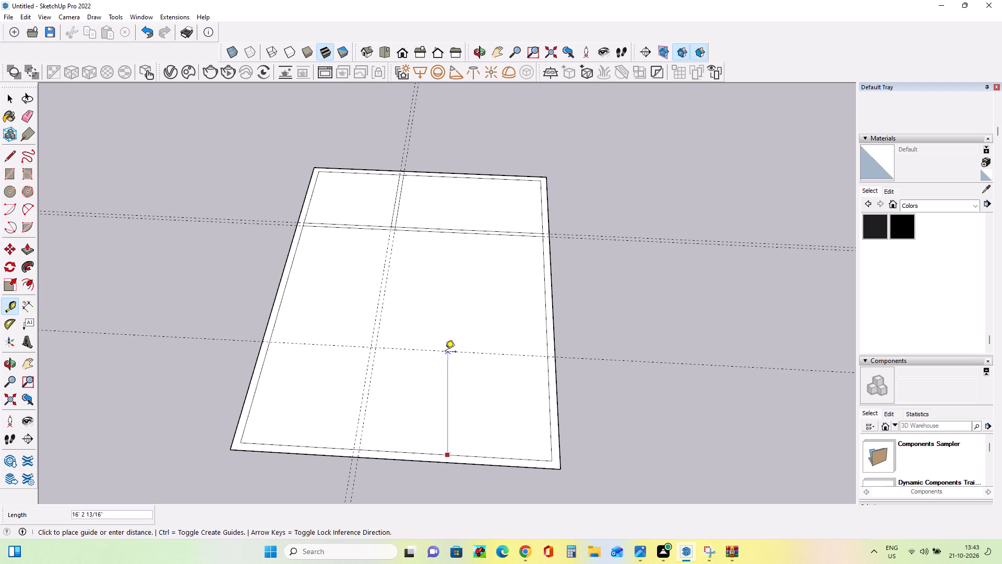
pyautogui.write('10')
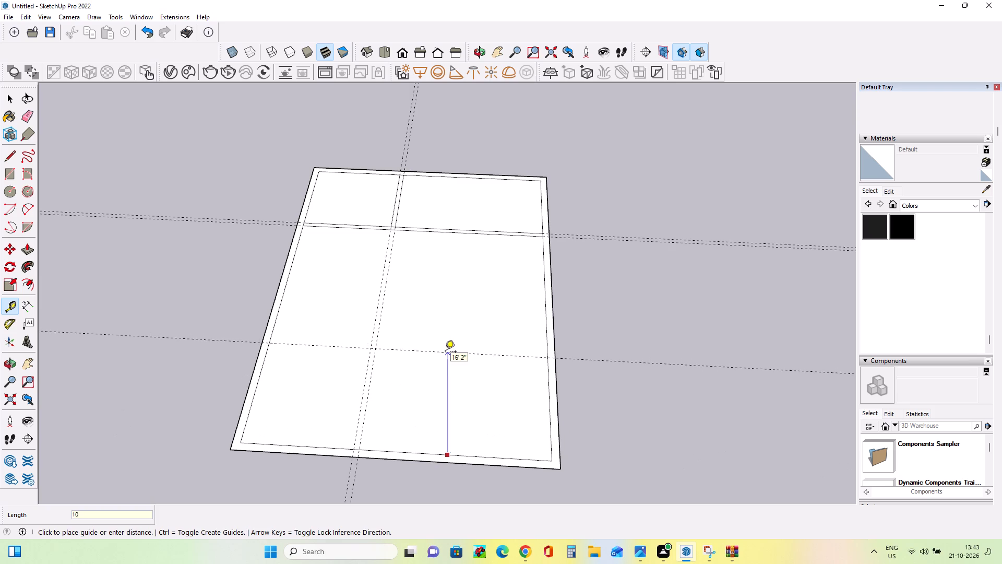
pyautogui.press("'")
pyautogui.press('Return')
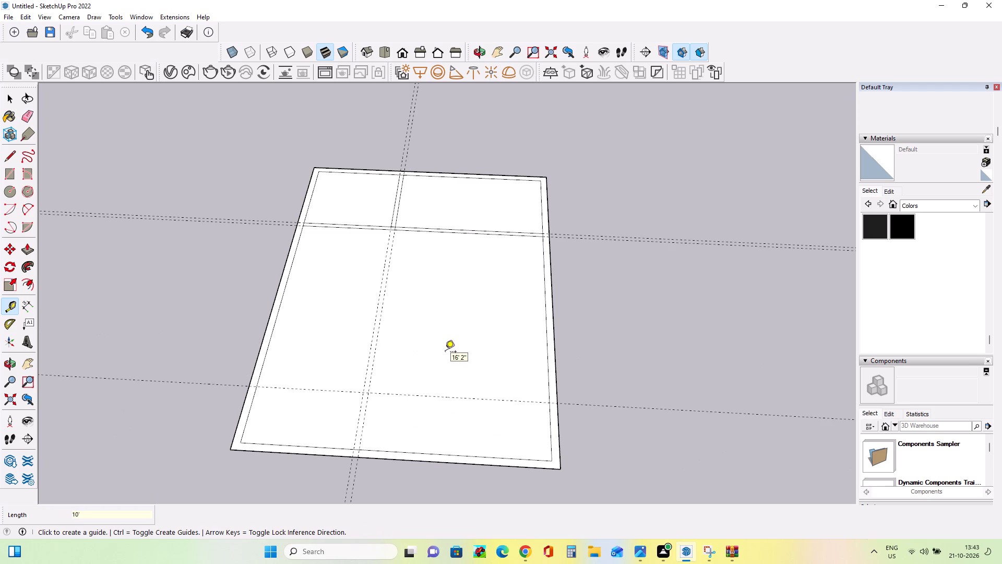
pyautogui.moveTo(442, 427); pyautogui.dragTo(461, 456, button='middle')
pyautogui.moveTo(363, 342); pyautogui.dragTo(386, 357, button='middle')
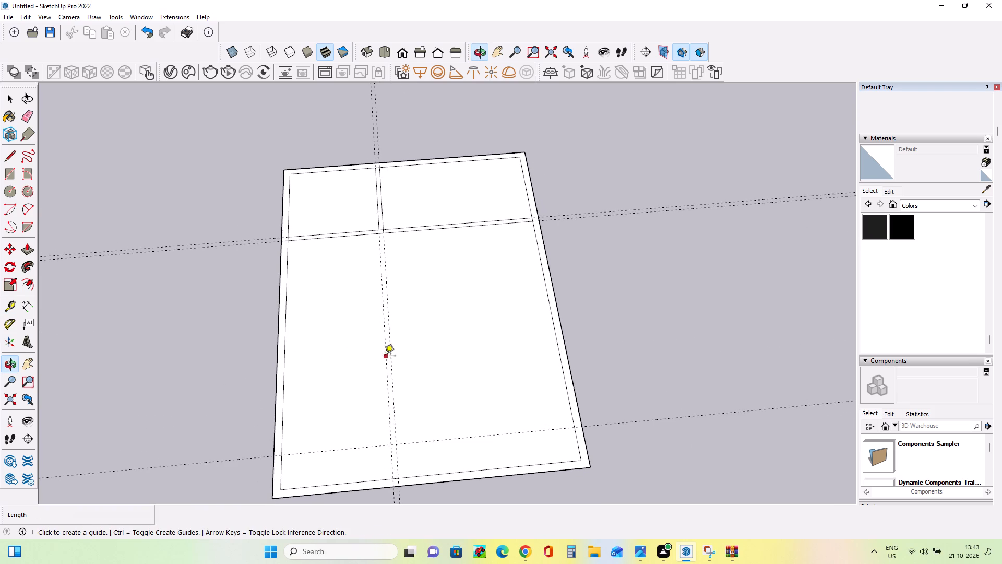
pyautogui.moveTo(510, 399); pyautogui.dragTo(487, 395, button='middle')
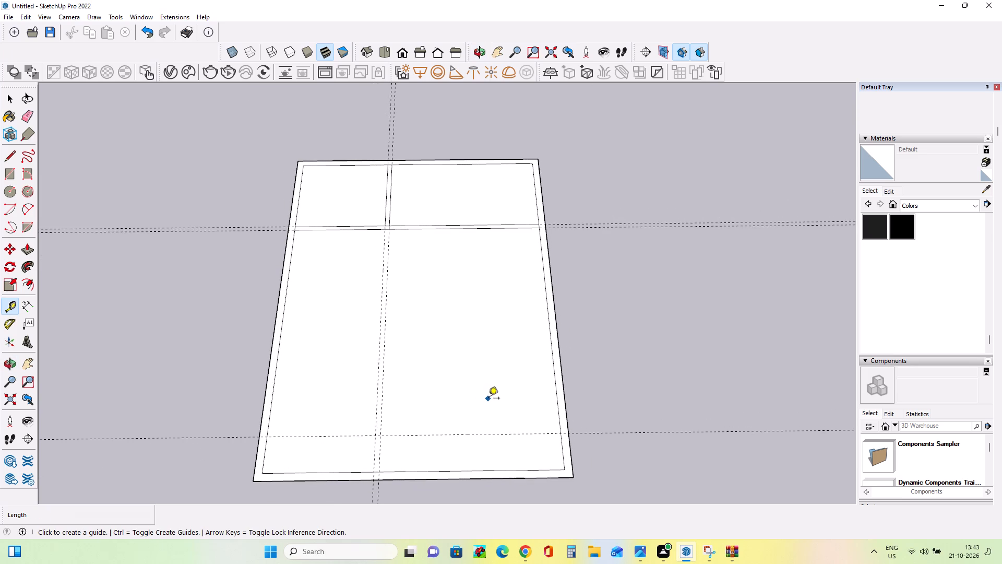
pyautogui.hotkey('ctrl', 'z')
# Place a guide 18' inward from the plan's near inner wall line.
pyautogui.click(479, 468)
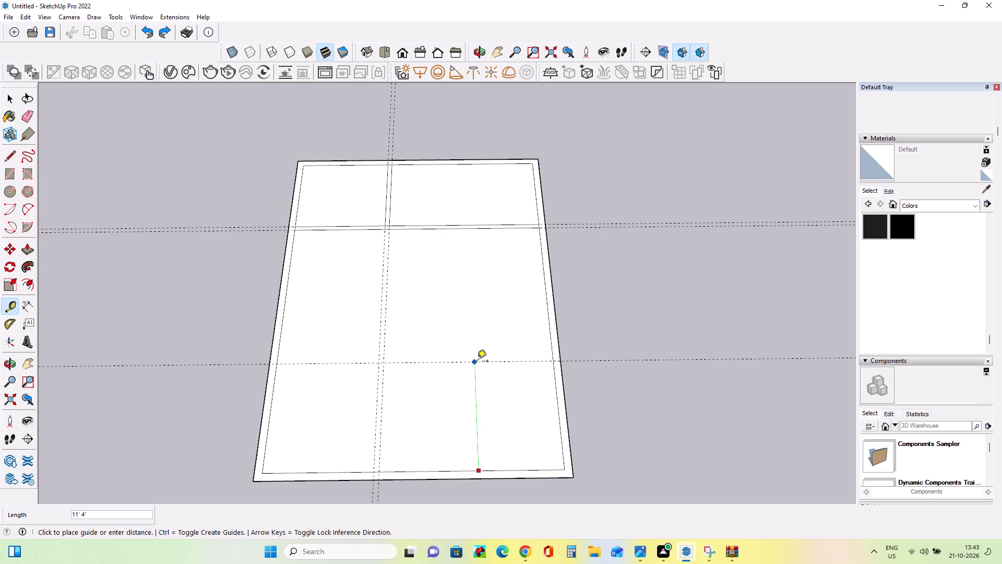
pyautogui.press('1')
pyautogui.write("8'")
pyautogui.press('Return')
# Place a guide 6" from the 18' guide, offset toward the plan's near wall.
pyautogui.moveTo(477, 362); pyautogui.dragTo(482, 393, button='middle')
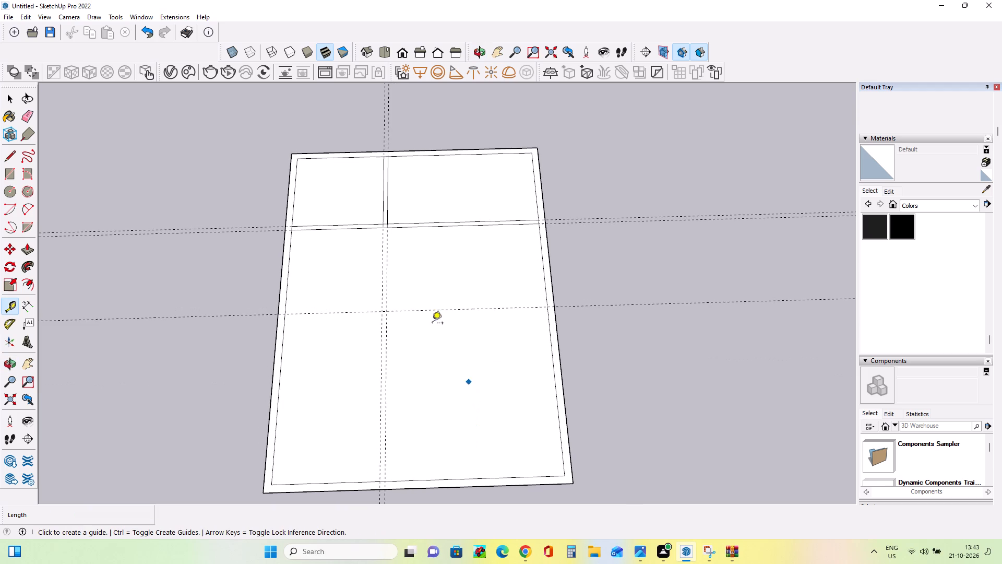
pyautogui.click(440, 311)
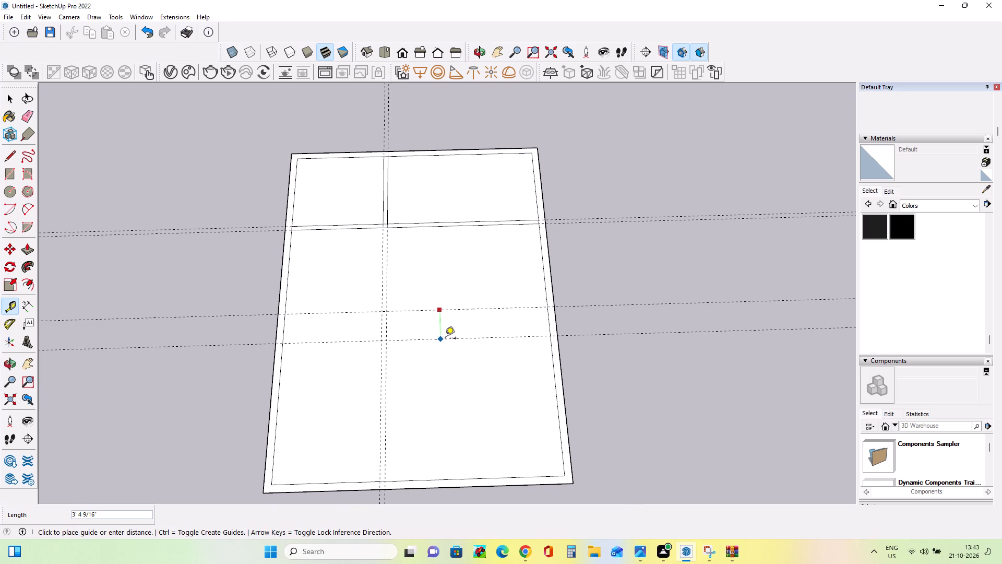
pyautogui.press('6')
pyautogui.hotkey('shift', '"')
pyautogui.press('Return')
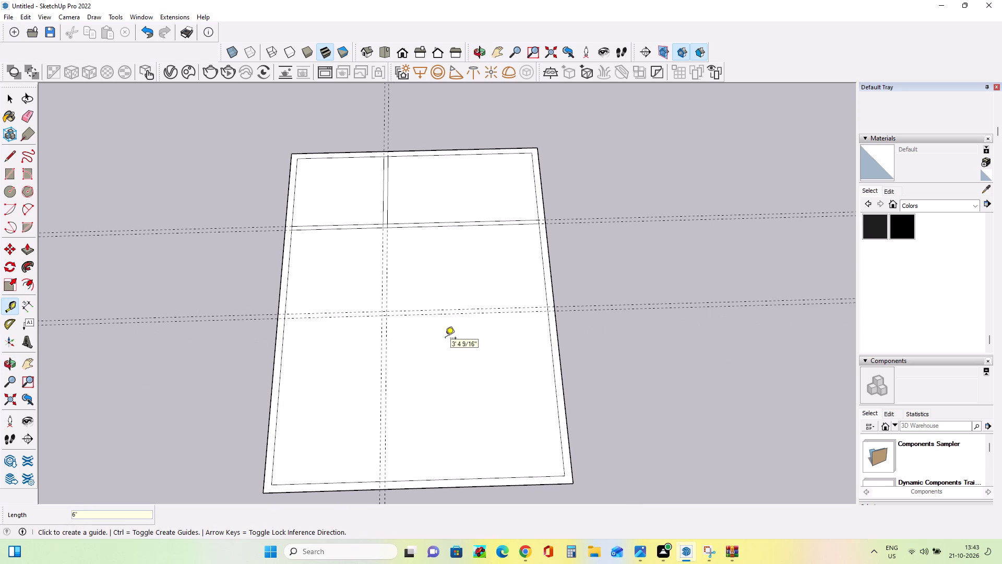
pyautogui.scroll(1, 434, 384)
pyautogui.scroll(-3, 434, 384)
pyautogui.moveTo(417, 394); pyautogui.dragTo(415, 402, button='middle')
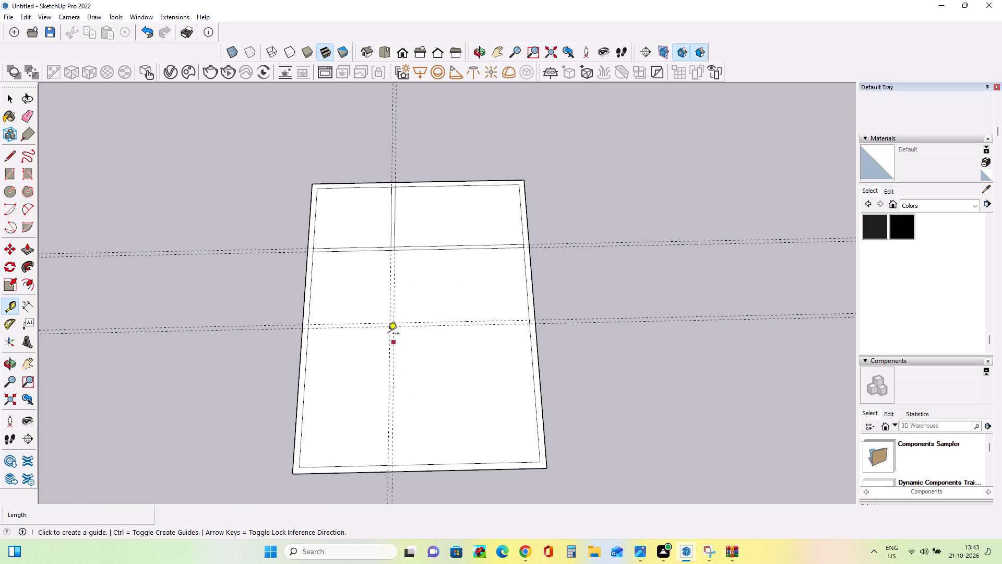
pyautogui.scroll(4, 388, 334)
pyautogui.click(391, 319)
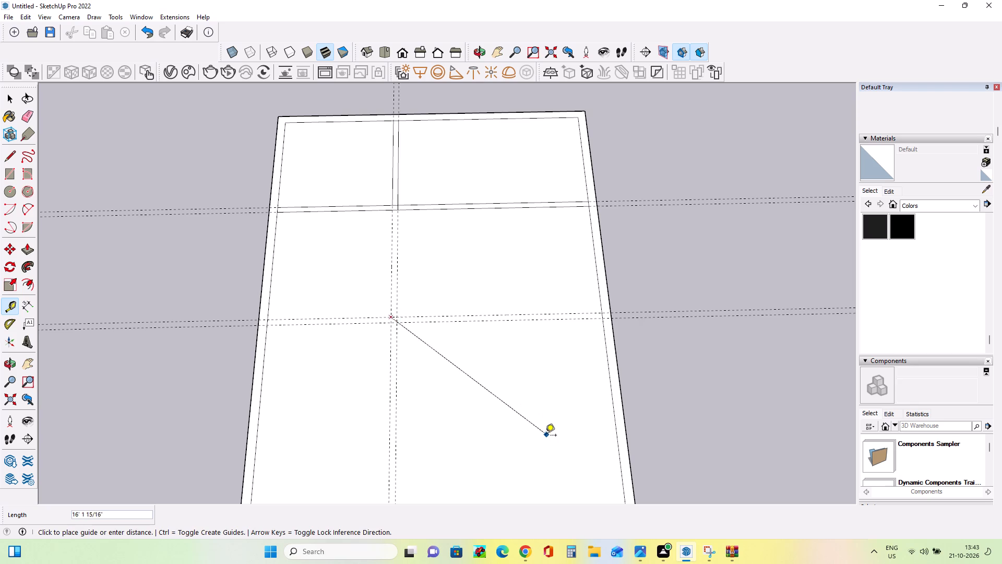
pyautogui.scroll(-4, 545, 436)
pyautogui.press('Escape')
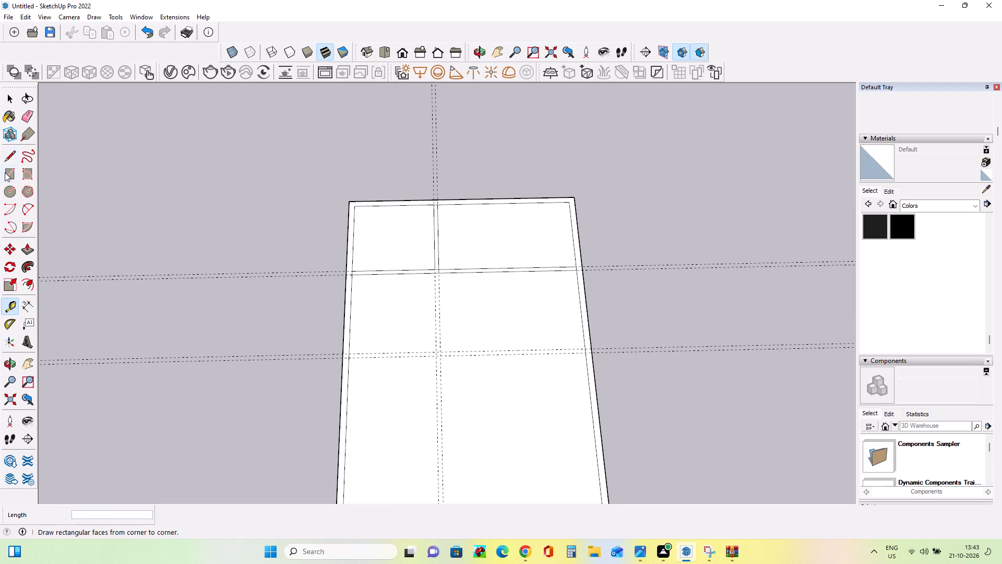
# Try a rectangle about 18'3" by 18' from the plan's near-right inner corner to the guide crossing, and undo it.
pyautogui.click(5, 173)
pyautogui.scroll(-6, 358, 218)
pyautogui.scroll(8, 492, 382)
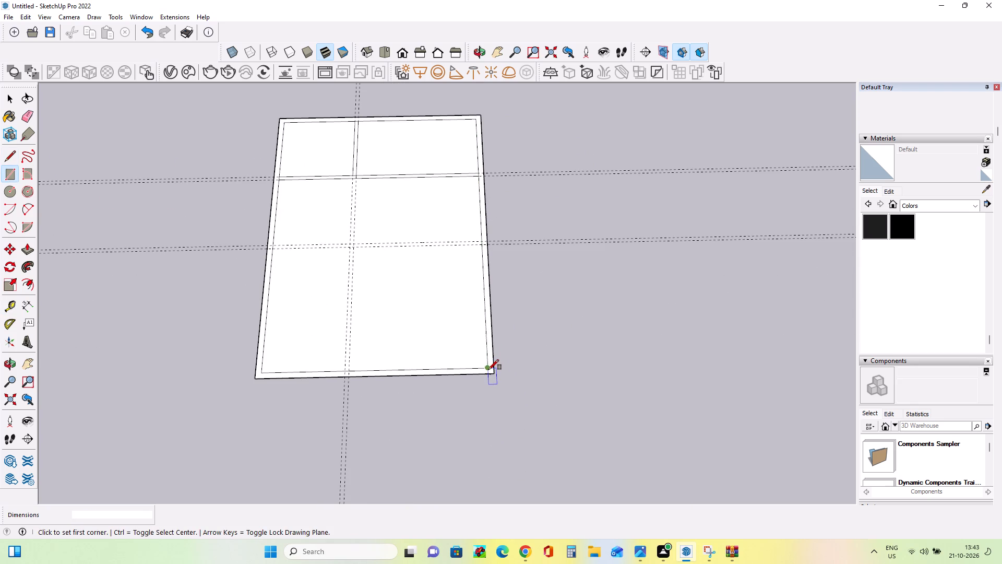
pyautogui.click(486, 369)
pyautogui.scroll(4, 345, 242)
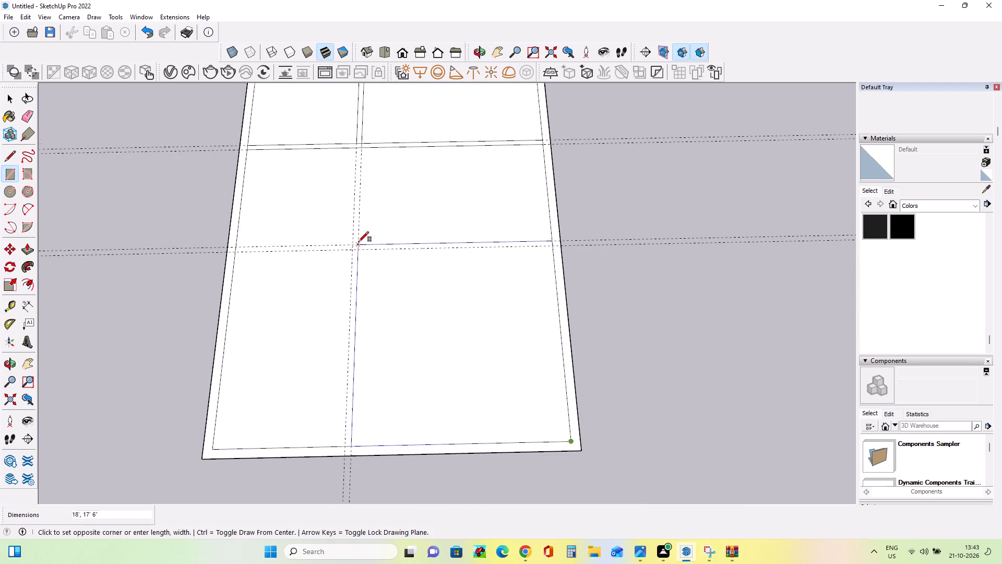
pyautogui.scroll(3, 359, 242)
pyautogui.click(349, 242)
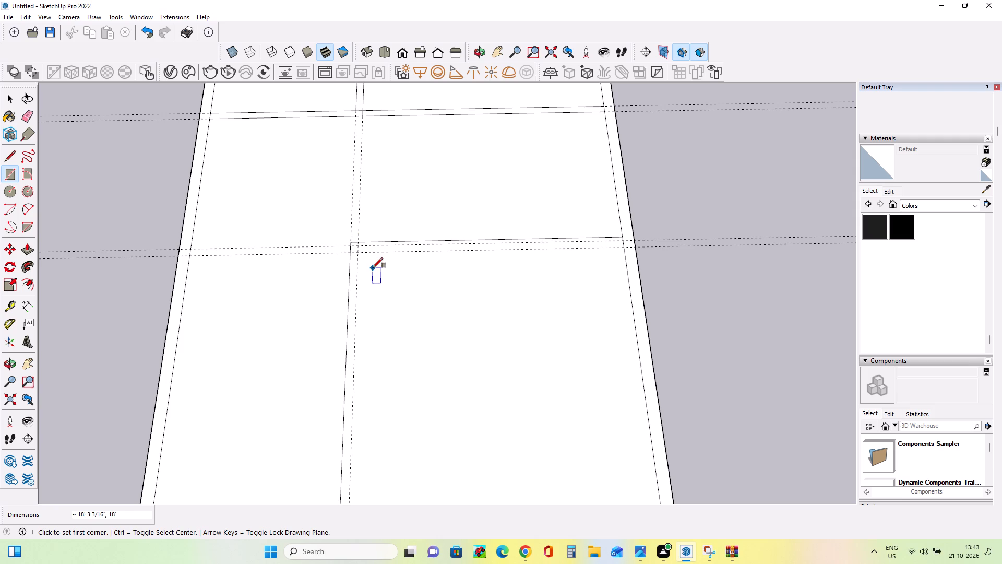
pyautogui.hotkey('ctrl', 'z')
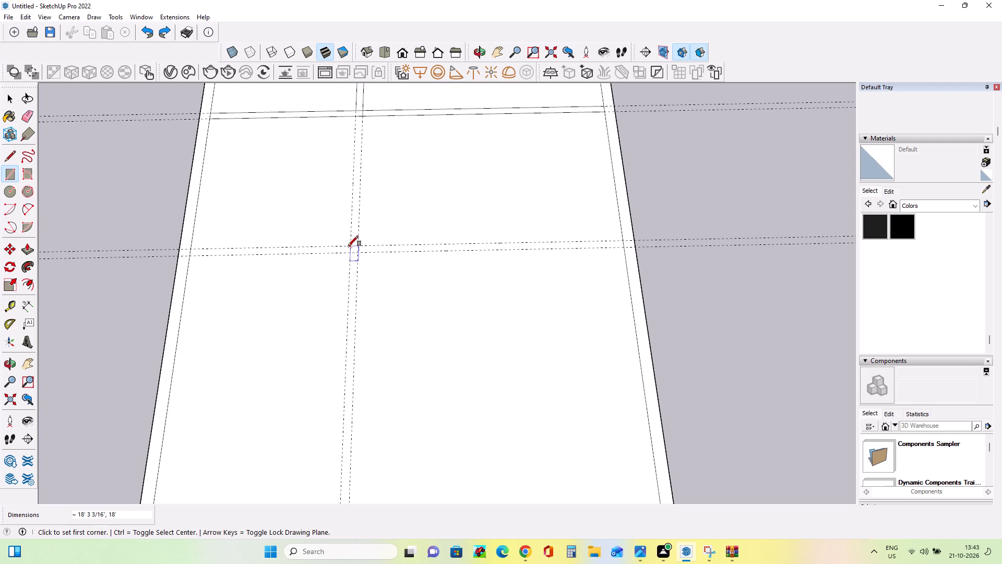
# Draw an 18' by 18' rectangle from the outermost guide crossing to the plan's near-right inner corner.
pyautogui.click(348, 246)
pyautogui.scroll(-7, 474, 322)
pyautogui.scroll(4, 572, 424)
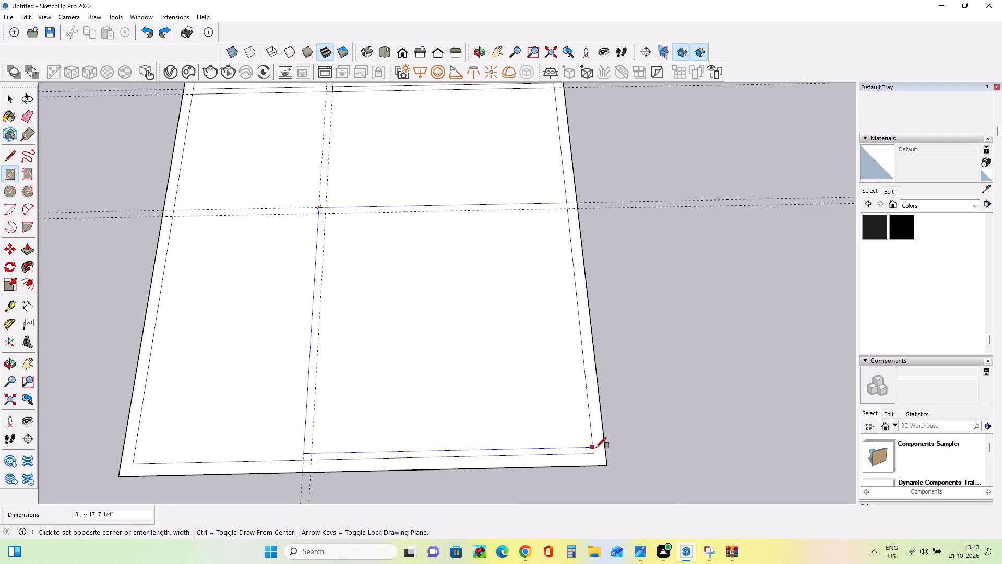
pyautogui.click(595, 452)
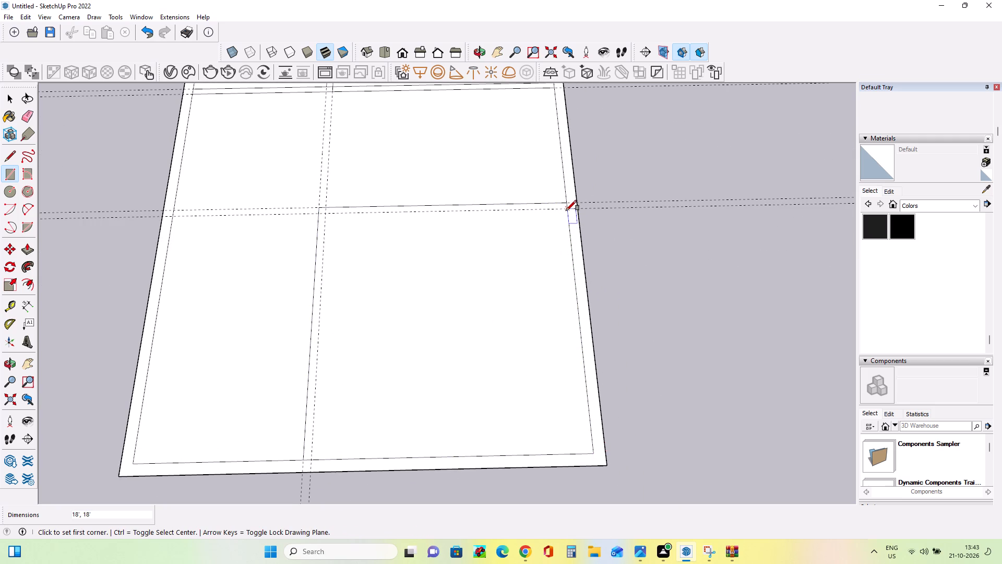
# Draw a 17'6" by 17'6" rectangle inside the near-right room between the inner guides' meetings with the right and near inner wall lines.
pyautogui.click(566, 210)
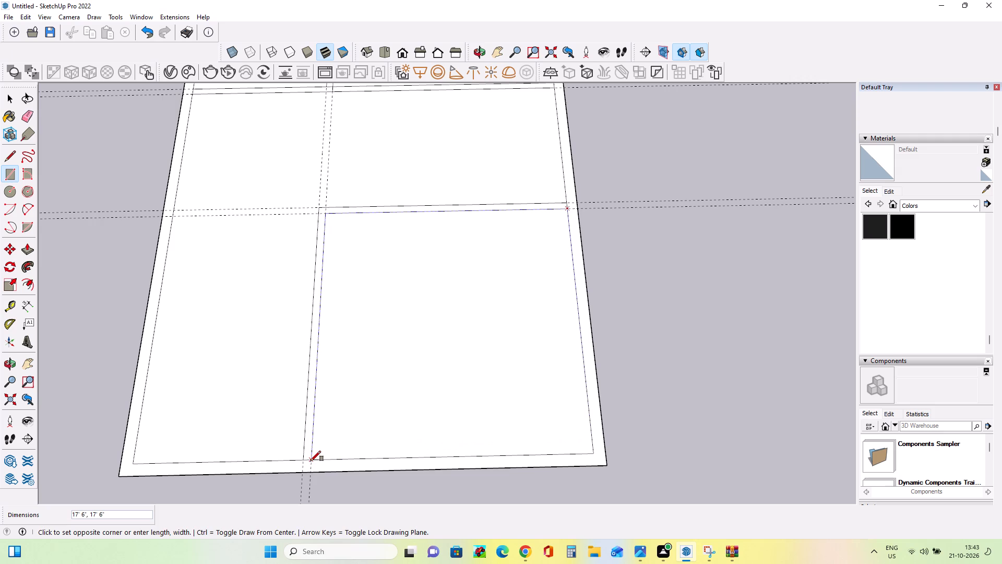
pyautogui.click(311, 461)
# Examine the floor plan's room and partition layout from several angles.
pyautogui.moveTo(450, 430); pyautogui.dragTo(475, 453, button='middle')
pyautogui.scroll(-7, 440, 394)
pyautogui.moveTo(432, 420); pyautogui.dragTo(415, 381, button='middle')
pyautogui.scroll(3, 275, 338)
pyautogui.moveTo(311, 351); pyautogui.dragTo(329, 389, button='middle')
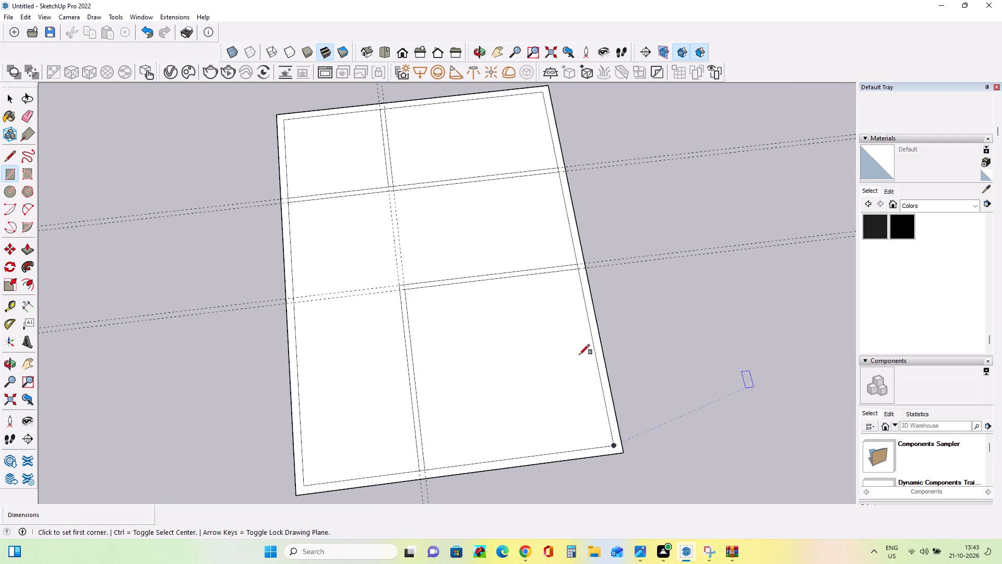
pyautogui.moveTo(490, 311); pyautogui.dragTo(466, 339, button='middle')
pyautogui.scroll(-3, 466, 339)
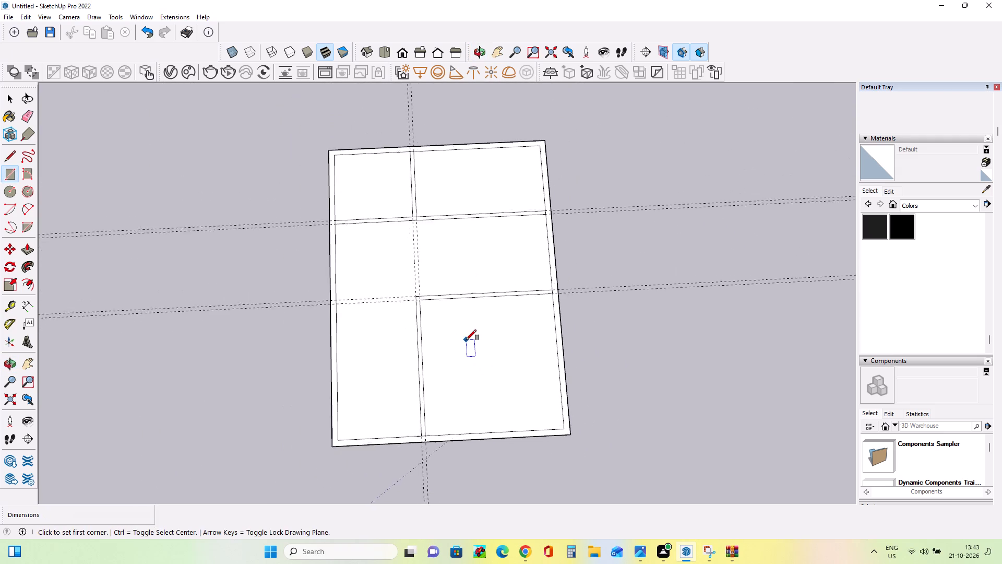
pyautogui.scroll(-5, 466, 340)
pyautogui.moveTo(499, 398); pyautogui.dragTo(504, 293, button='middle')
pyautogui.scroll(1, 466, 322)
pyautogui.scroll(-1, 466, 322)
pyautogui.scroll(6, 466, 322)
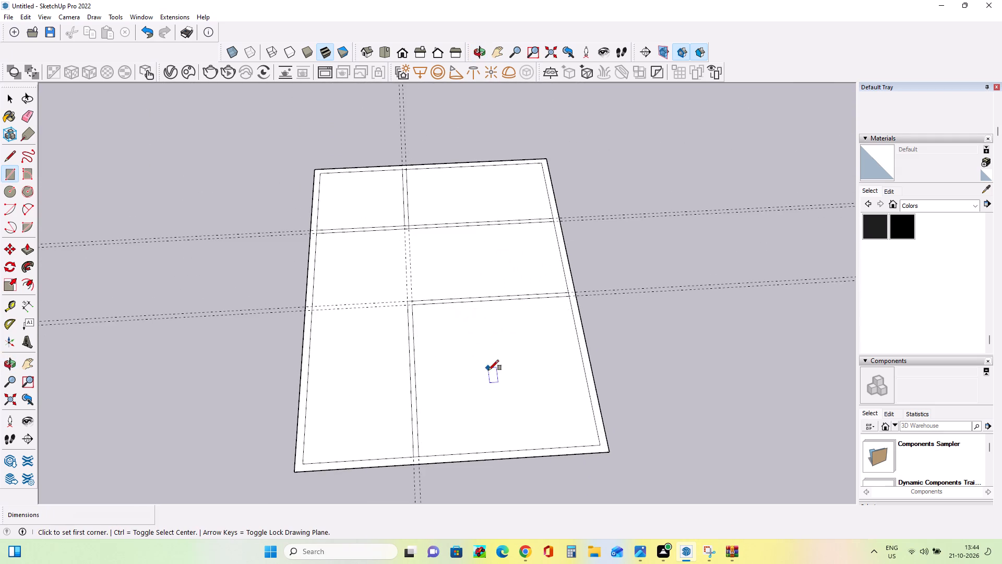
pyautogui.moveTo(489, 370); pyautogui.dragTo(510, 338, button='middle')
pyautogui.scroll(3, 492, 343)
pyautogui.moveTo(501, 355); pyautogui.dragTo(458, 336, button='middle')
pyautogui.scroll(-6, 458, 336)
pyautogui.moveTo(479, 360); pyautogui.dragTo(490, 374, button='middle')
pyautogui.scroll(3, 449, 363)
pyautogui.moveTo(450, 363); pyautogui.dragTo(462, 369, button='middle')
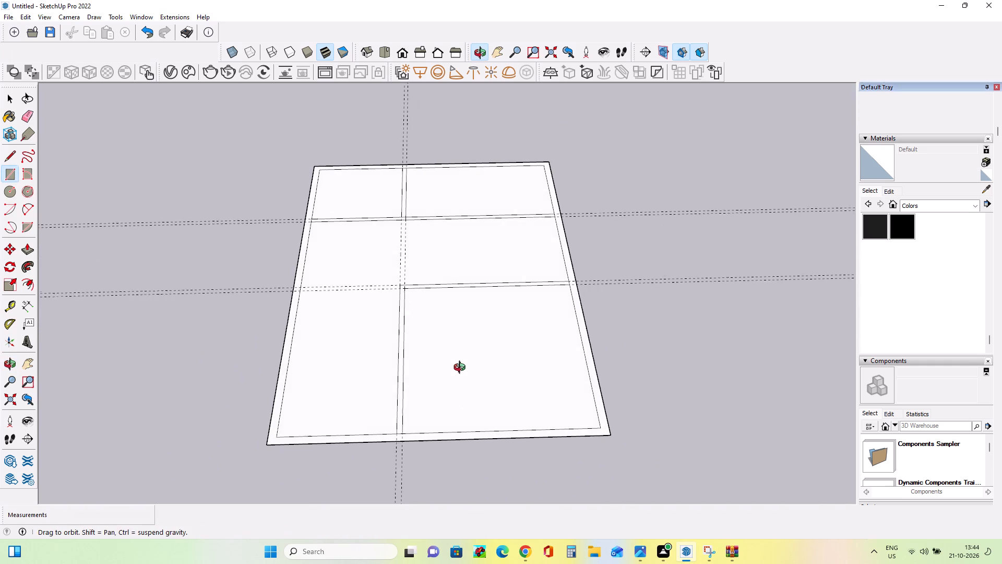
pyautogui.moveTo(462, 369); pyautogui.dragTo(455, 373, button='middle')
pyautogui.moveTo(502, 291); pyautogui.dragTo(505, 311, button='middle')
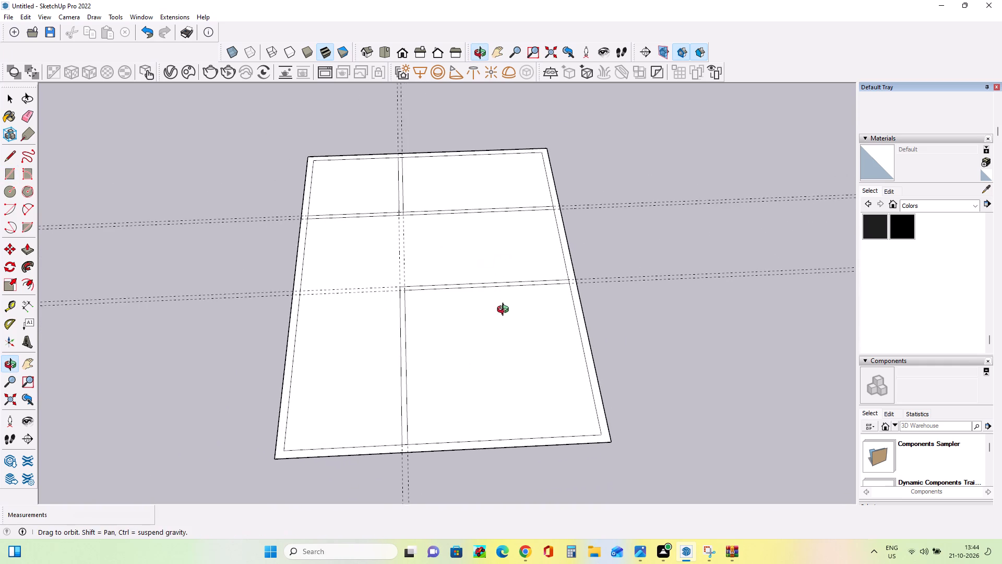
pyautogui.moveTo(505, 311); pyautogui.dragTo(504, 311, button='middle')
pyautogui.moveTo(520, 391); pyautogui.dragTo(497, 382, button='middle')
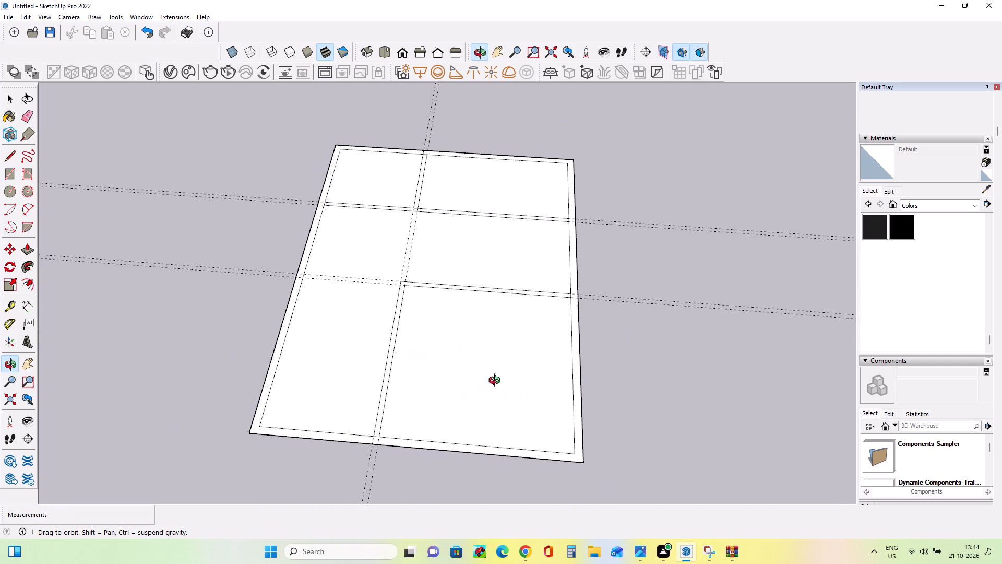
pyautogui.moveTo(497, 382); pyautogui.dragTo(500, 381, button='middle')
pyautogui.moveTo(458, 391); pyautogui.dragTo(479, 396, button='middle')
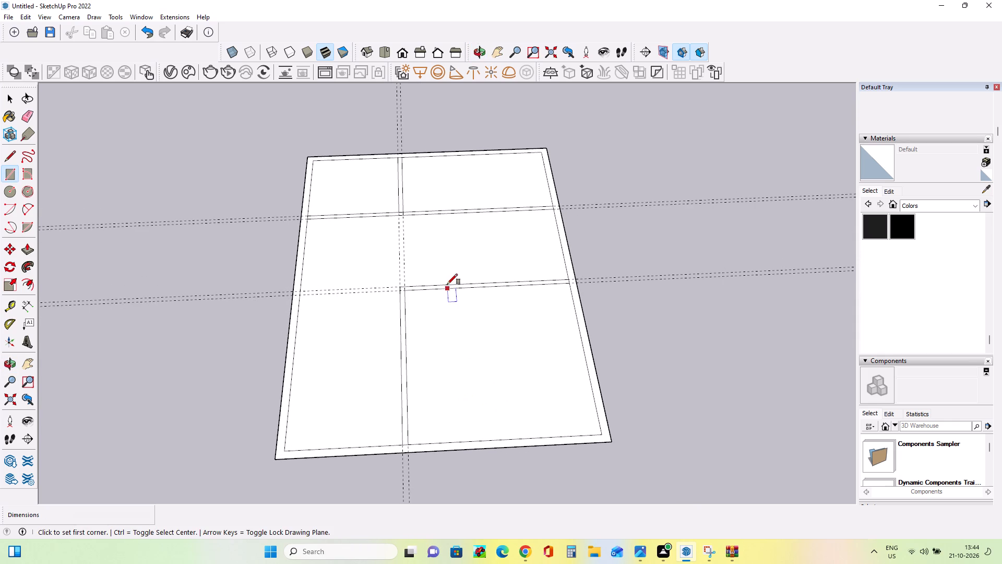
pyautogui.scroll(2, 447, 284)
pyautogui.moveTo(448, 293); pyautogui.dragTo(452, 316, button='middle')
pyautogui.moveTo(435, 331); pyautogui.dragTo(438, 370, button='middle')
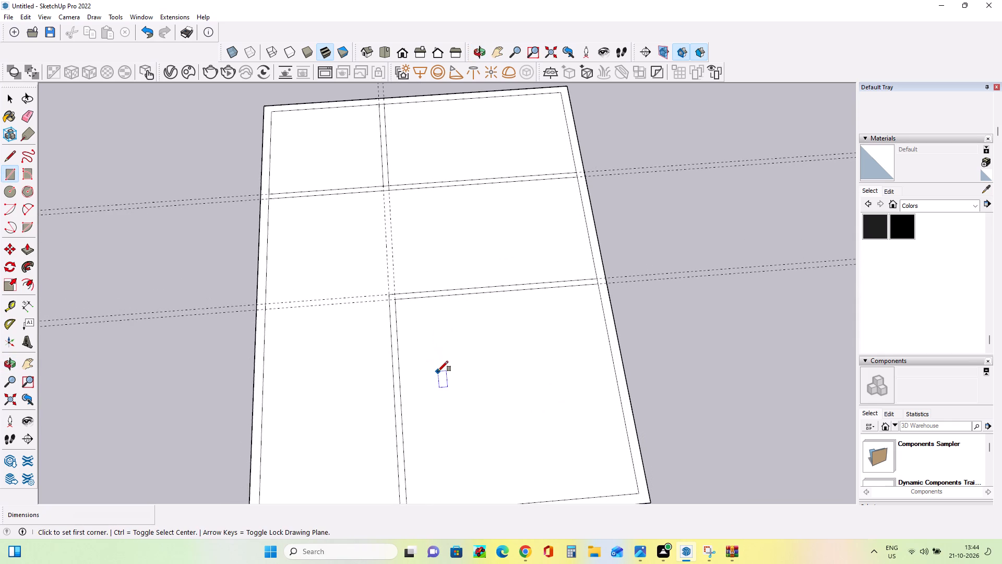
pyautogui.scroll(-7, 438, 371)
pyautogui.moveTo(473, 375); pyautogui.dragTo(450, 295, button='middle')
pyautogui.scroll(3, 426, 349)
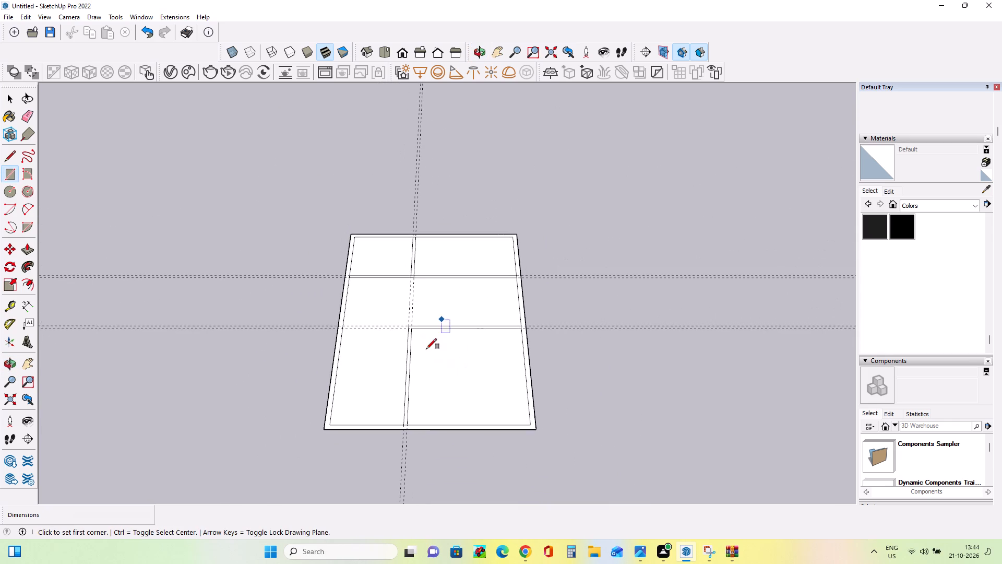
pyautogui.scroll(2, 427, 375)
pyautogui.middleClick(430, 375)
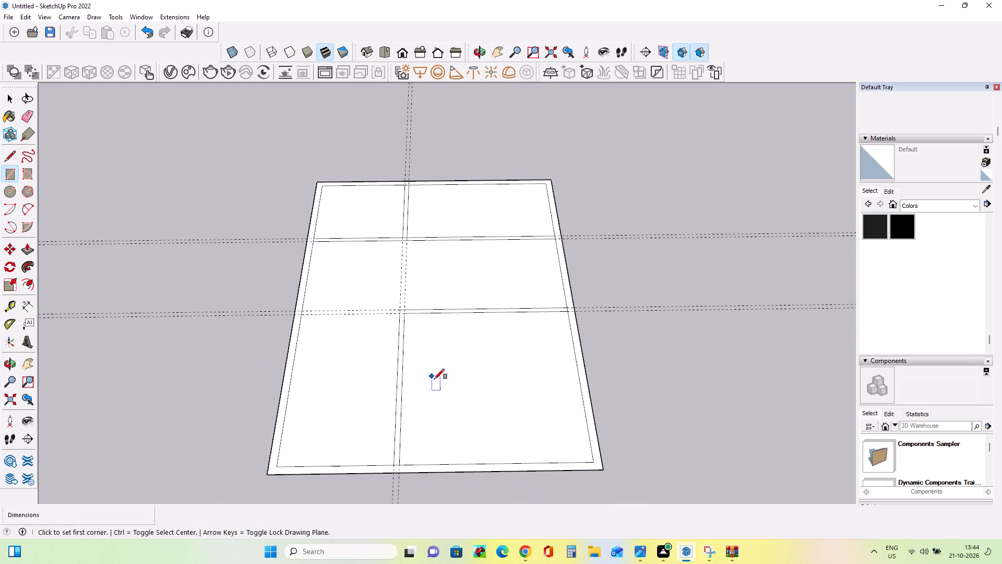
pyautogui.middleClick(405, 381)
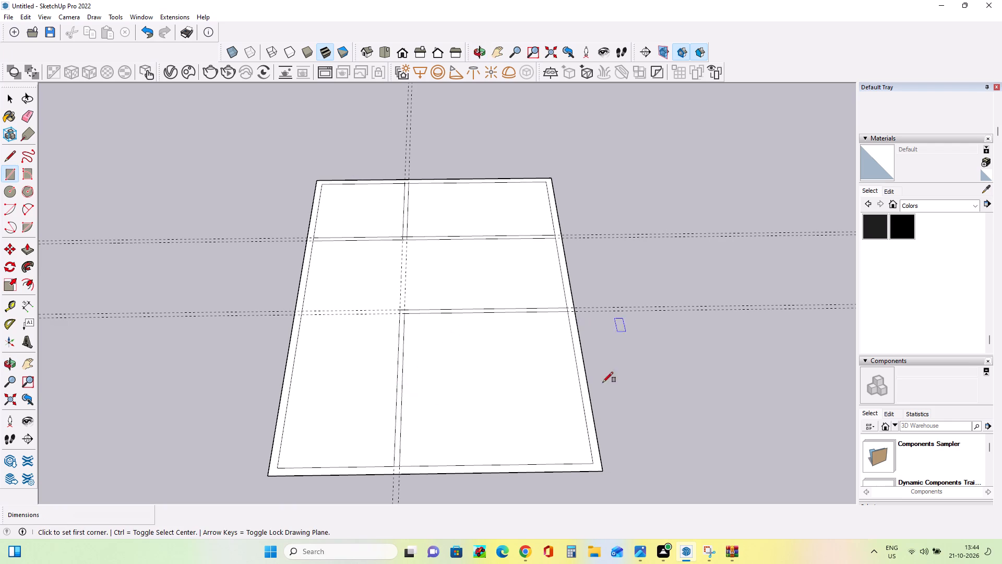
pyautogui.moveTo(436, 359); pyautogui.dragTo(446, 382, button='middle')
pyautogui.moveTo(471, 358); pyautogui.dragTo(463, 331, button='middle')
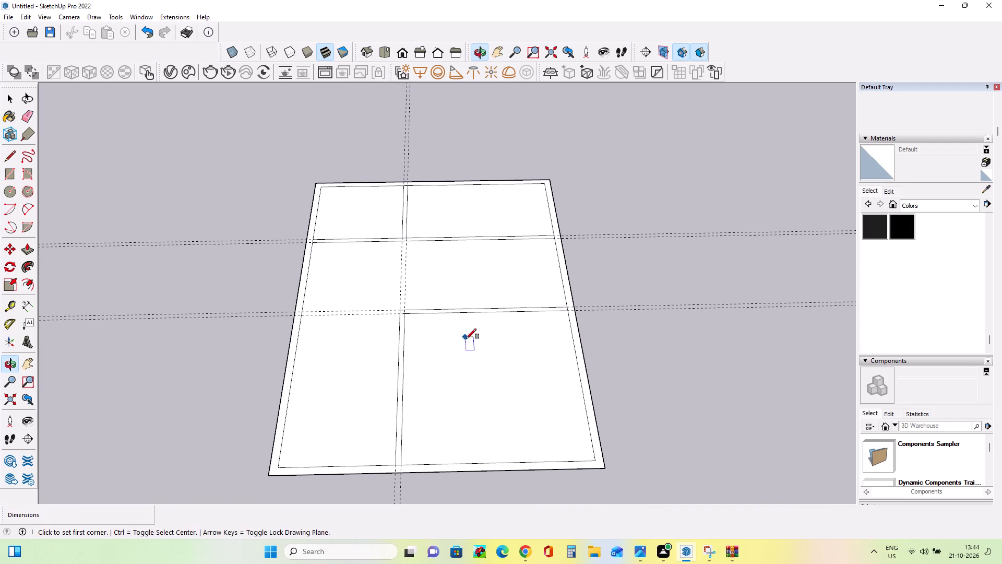
pyautogui.moveTo(504, 364); pyautogui.dragTo(507, 371, button='middle')
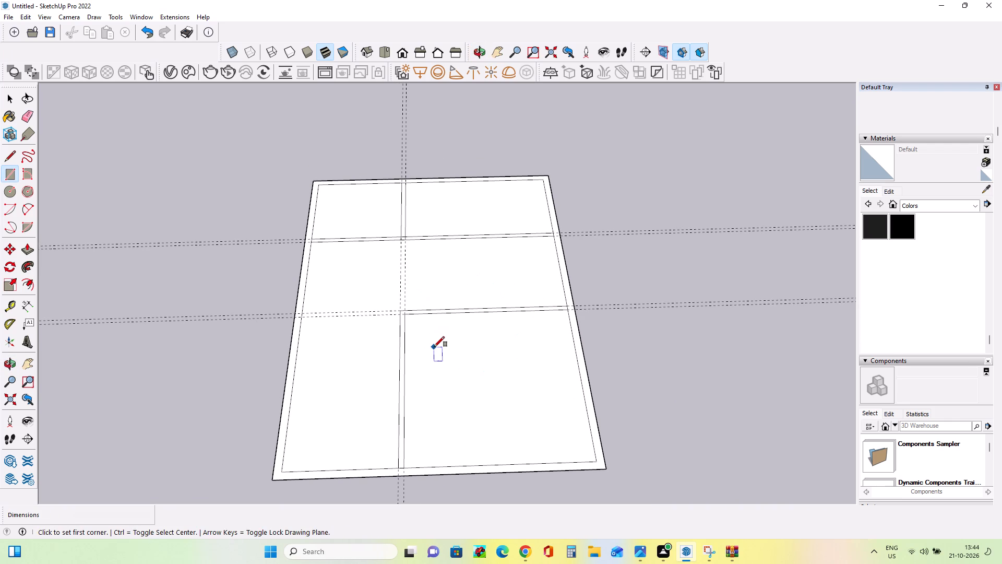
pyautogui.moveTo(436, 350); pyautogui.dragTo(438, 361, button='middle')
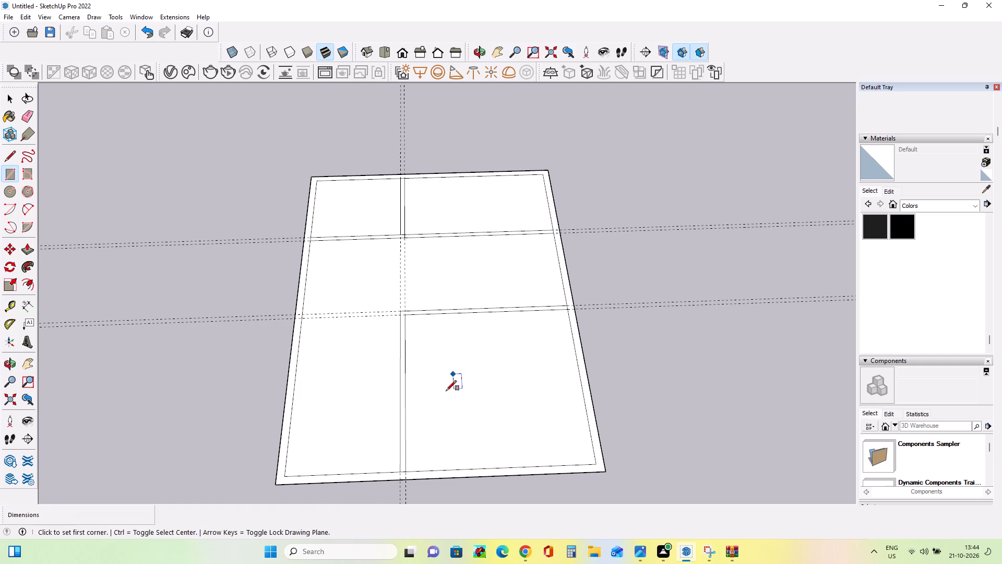
pyautogui.moveTo(362, 372); pyautogui.dragTo(380, 361, button='middle')
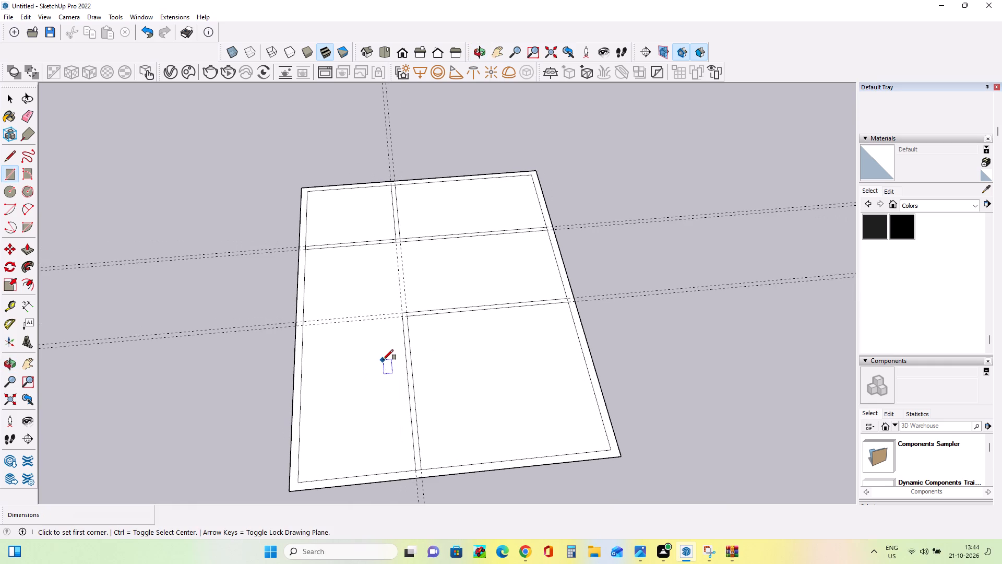
pyautogui.moveTo(377, 385); pyautogui.dragTo(378, 394, button='middle')
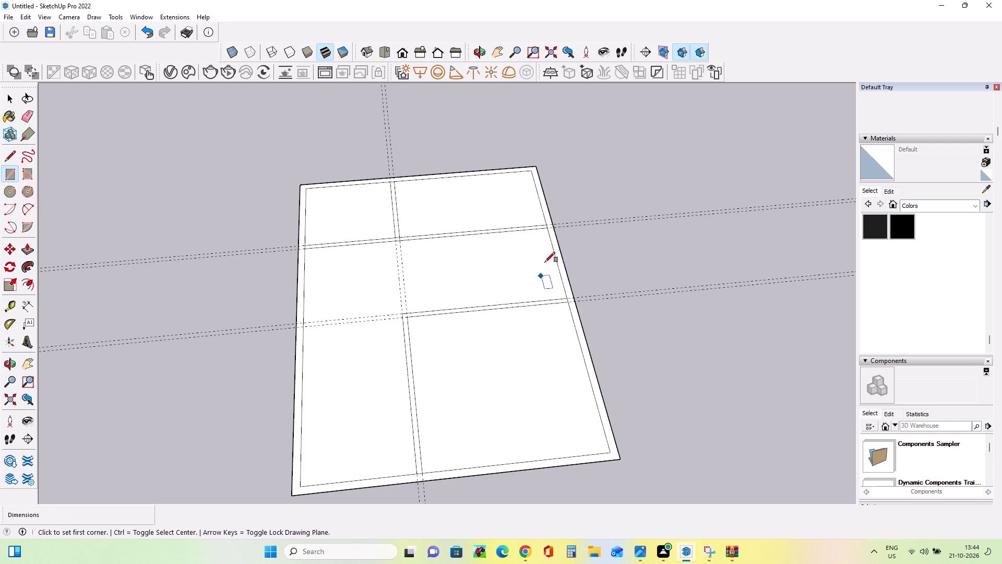
pyautogui.moveTo(545, 262); pyautogui.dragTo(496, 239, button='middle')
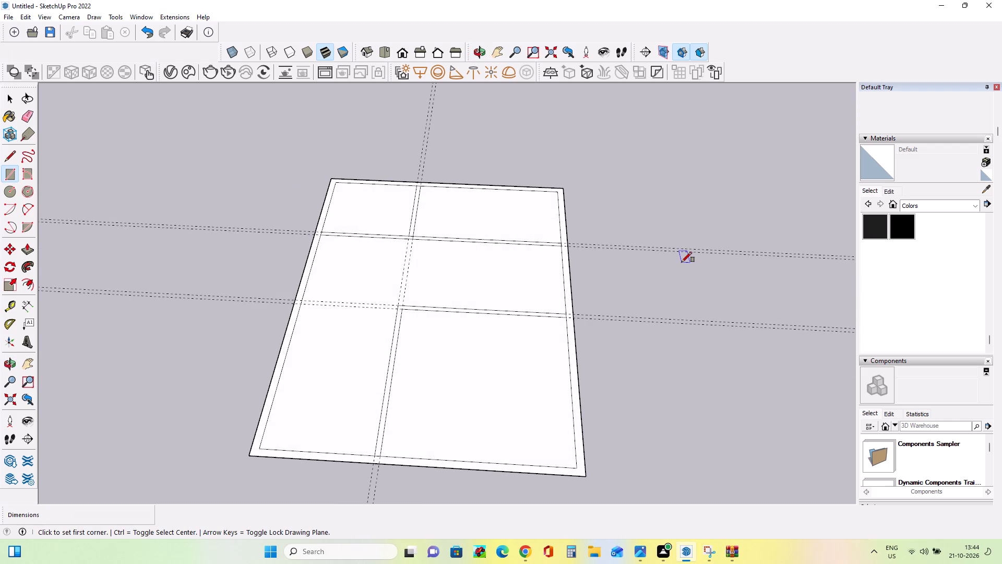
pyautogui.moveTo(653, 277); pyautogui.dragTo(617, 272, button='middle')
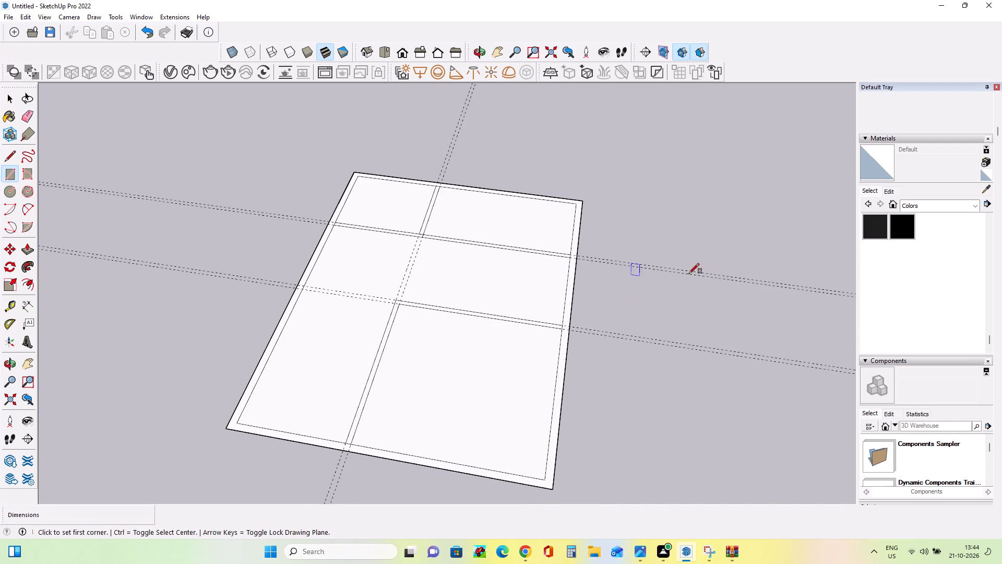
pyautogui.moveTo(420, 254); pyautogui.dragTo(464, 243, button='middle')
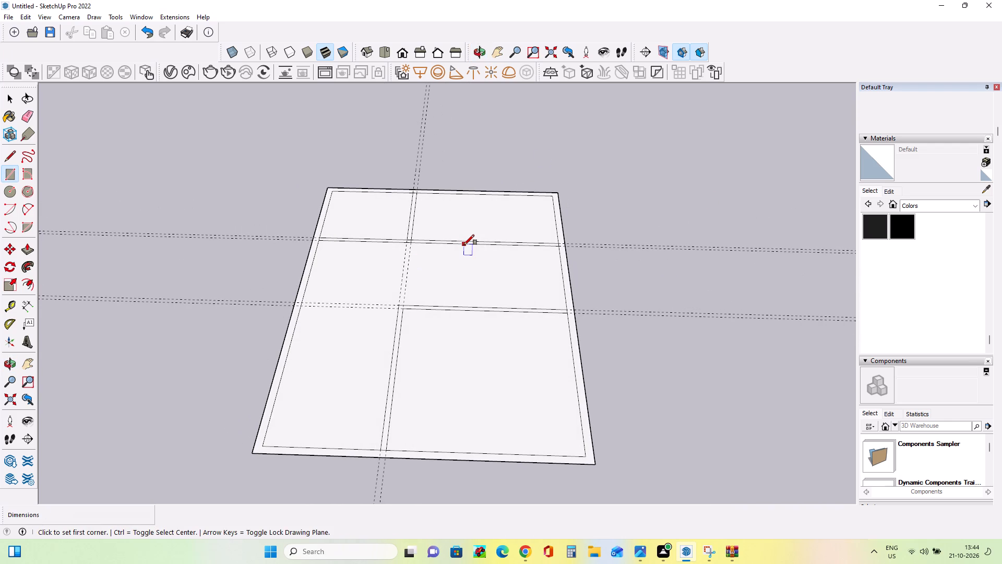
pyautogui.moveTo(464, 246); pyautogui.dragTo(460, 256, button='middle')
pyautogui.moveTo(458, 268); pyautogui.dragTo(448, 272, button='middle')
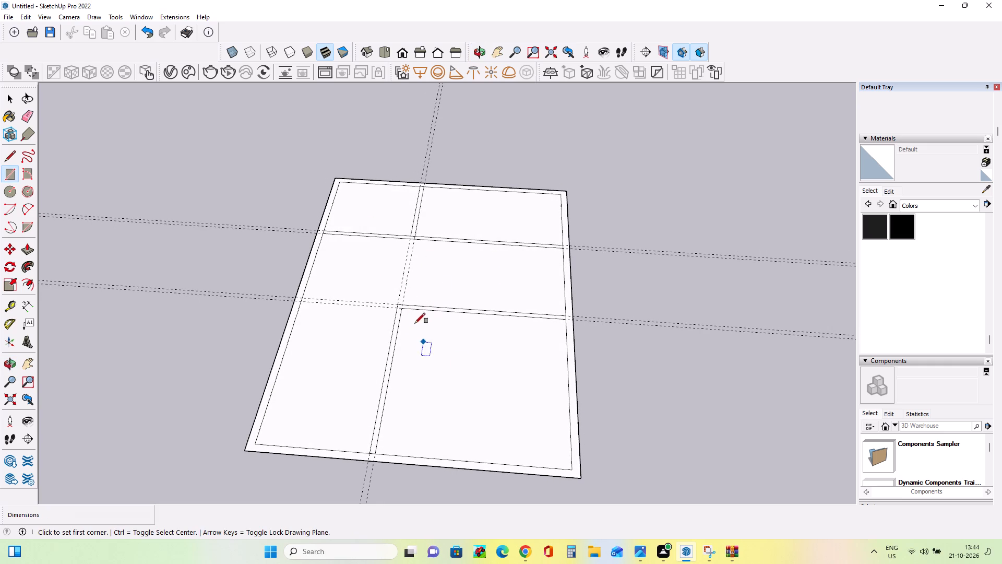
pyautogui.moveTo(367, 369); pyautogui.dragTo(351, 367, button='middle')
pyautogui.moveTo(392, 374); pyautogui.dragTo(399, 387, button='middle')
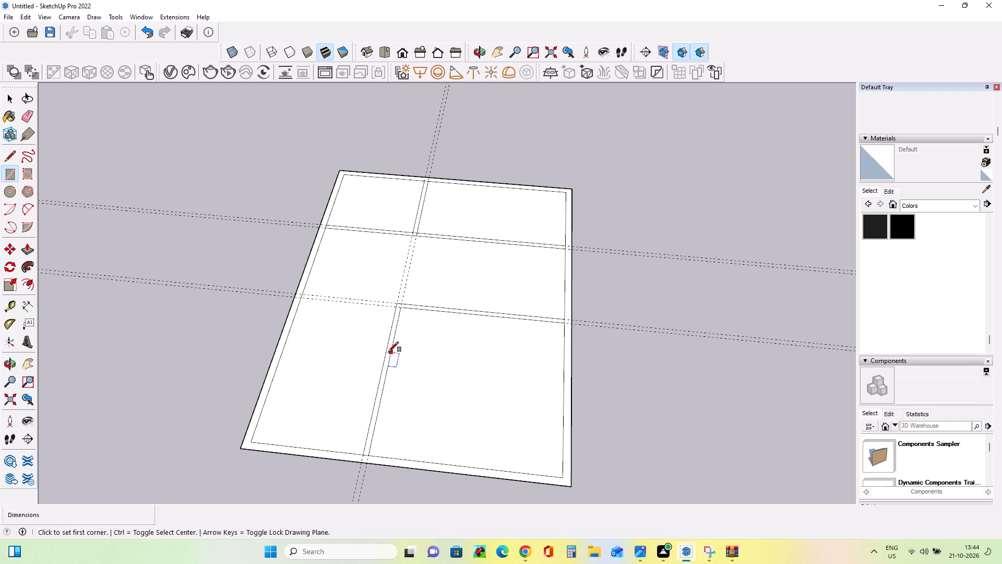
pyautogui.moveTo(383, 352); pyautogui.dragTo(364, 331, button='middle')
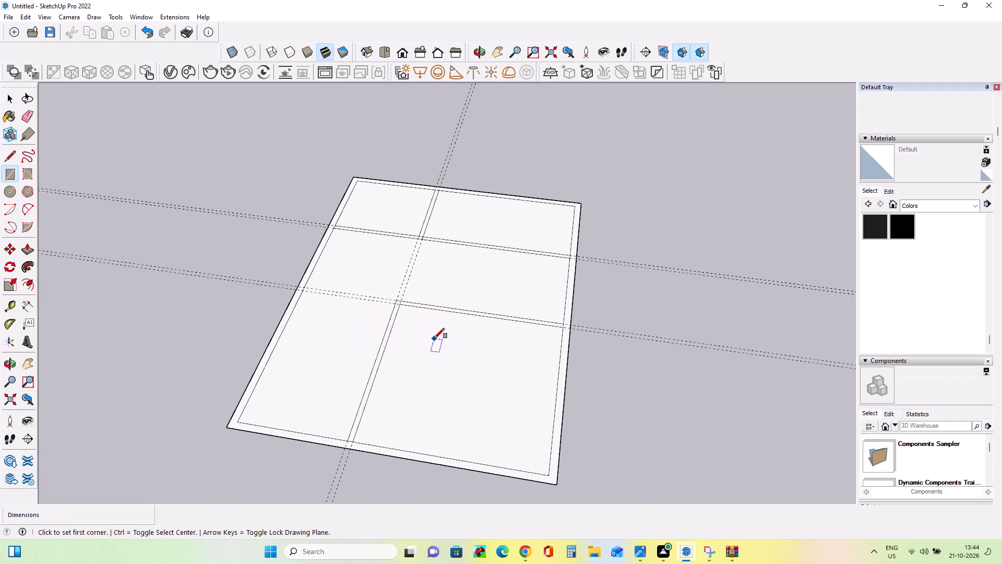
# Draw a rectangle about 11'10" by 10'6" in the near-left room, from the partition's near end to the left inner wall line.
pyautogui.moveTo(431, 338); pyautogui.dragTo(397, 347, button='middle')
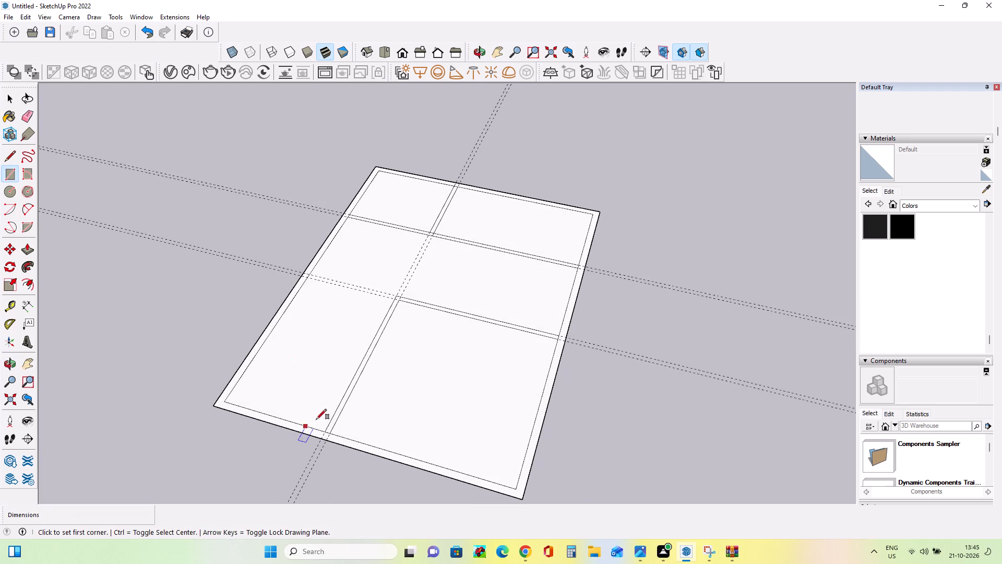
pyautogui.moveTo(449, 385); pyautogui.dragTo(546, 395, button='middle')
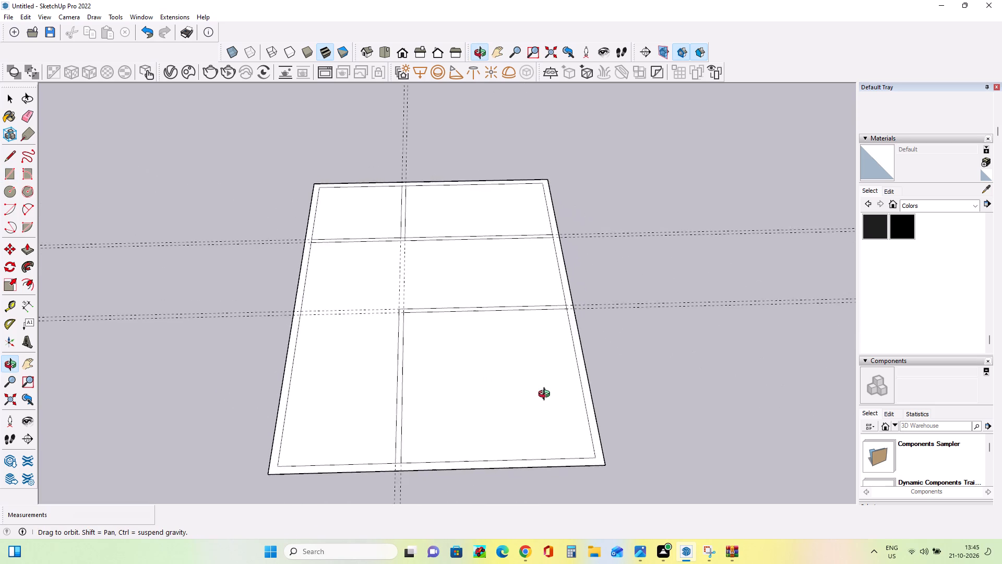
pyautogui.moveTo(546, 395); pyautogui.dragTo(515, 384, button='middle')
pyautogui.scroll(3, 444, 309)
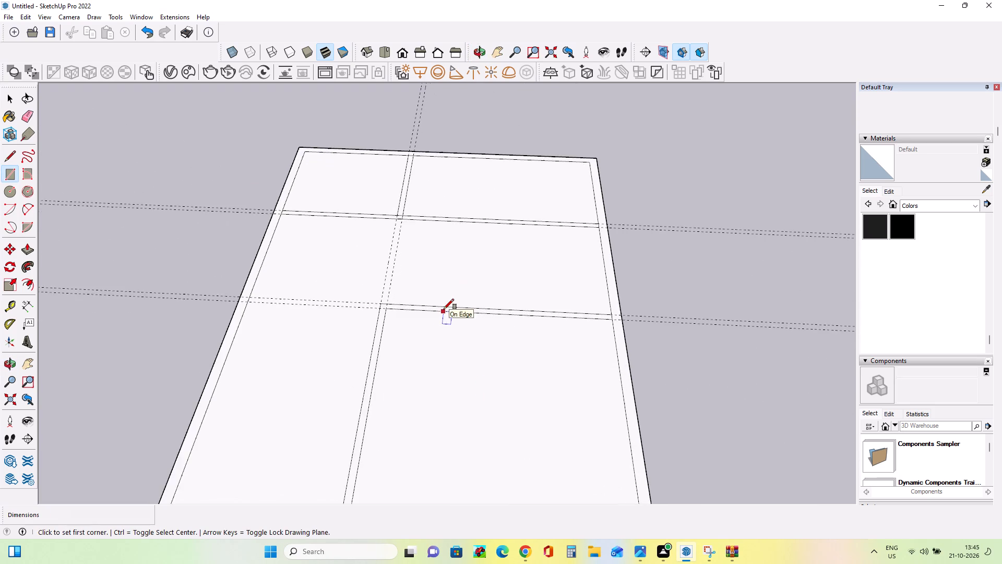
pyautogui.moveTo(444, 319); pyautogui.dragTo(447, 344, button='middle')
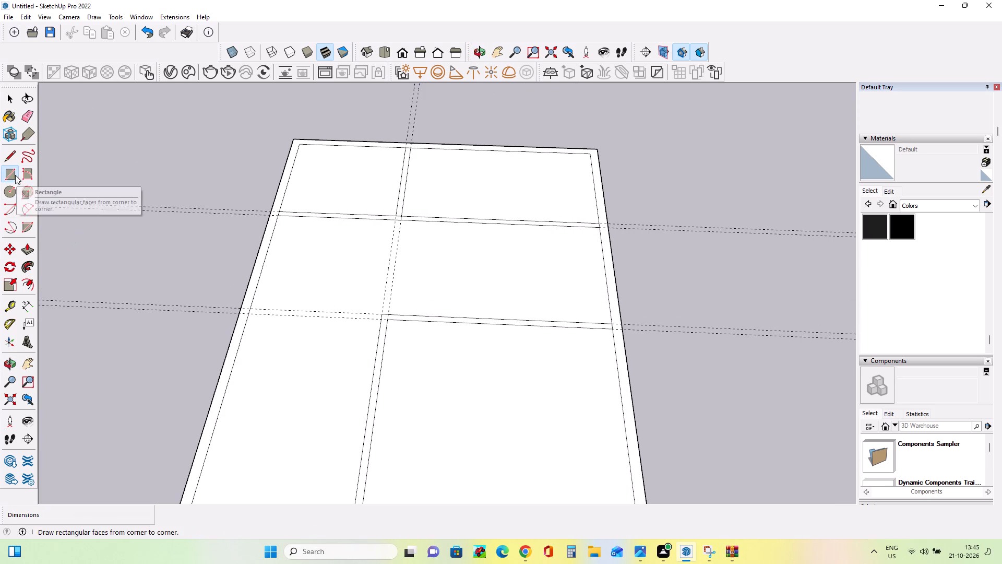
pyautogui.click(14, 174)
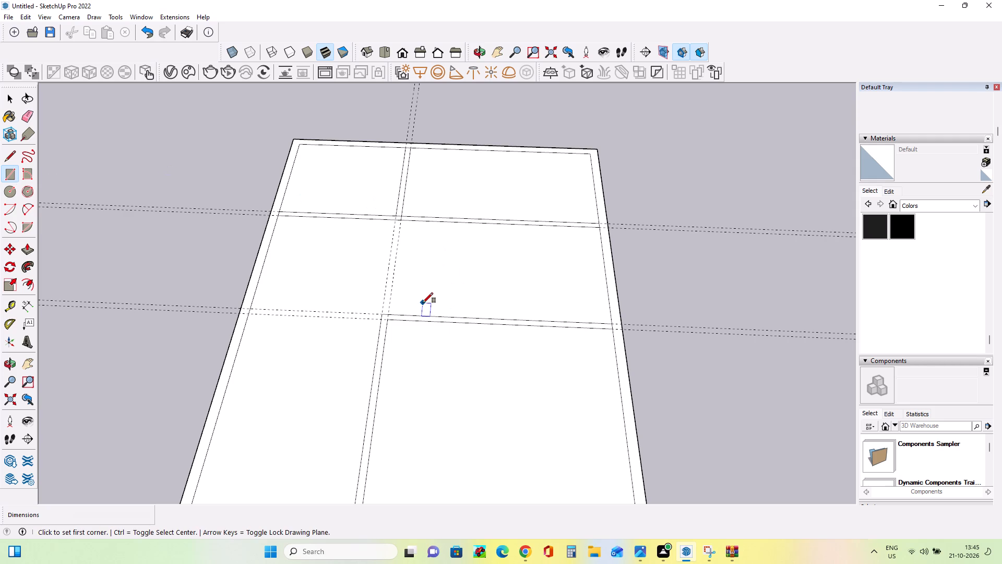
pyautogui.moveTo(431, 281); pyautogui.dragTo(431, 309, button='middle')
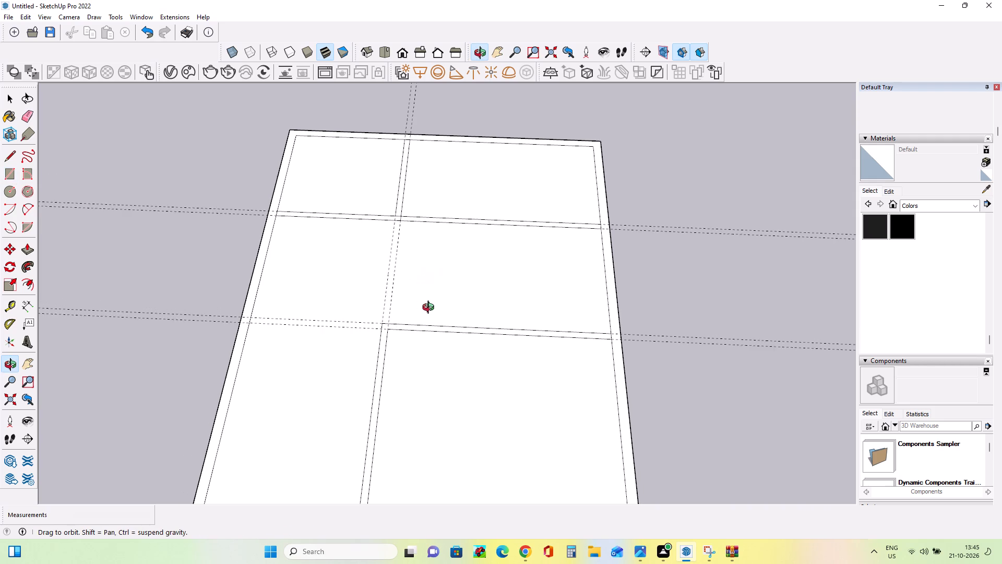
pyautogui.moveTo(431, 309); pyautogui.dragTo(398, 275, button='middle')
pyautogui.scroll(-3, 460, 315)
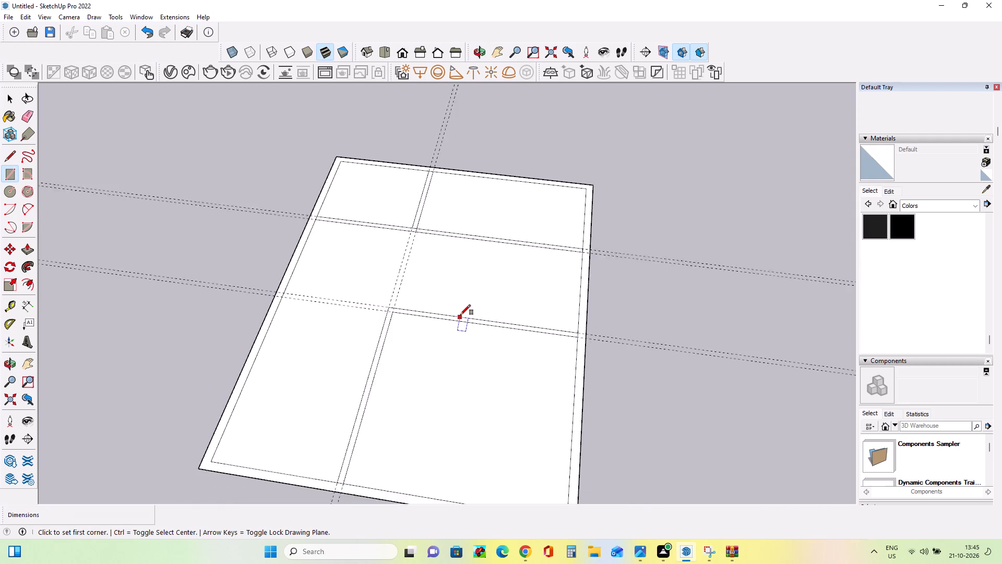
pyautogui.moveTo(464, 316); pyautogui.dragTo(472, 331, button='middle')
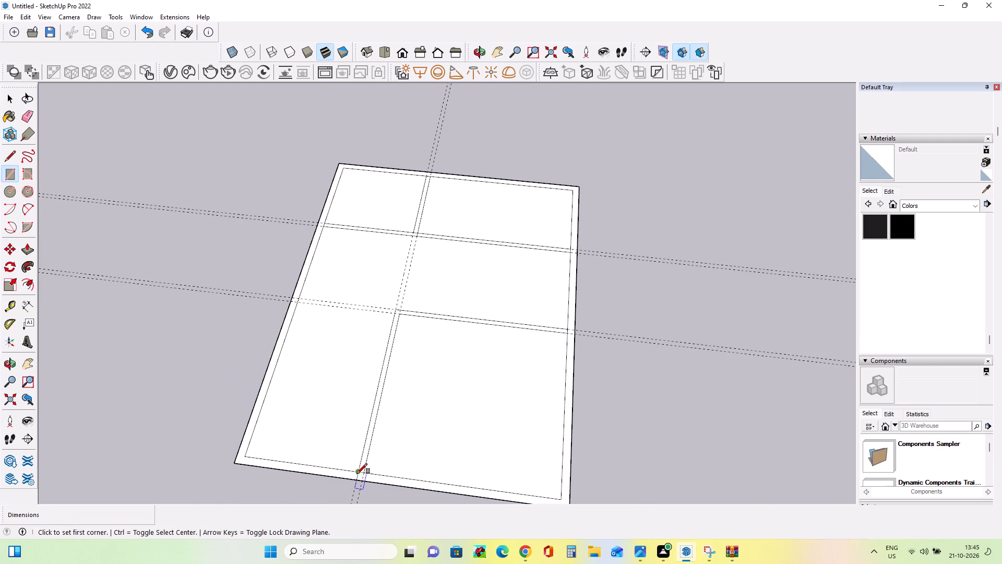
pyautogui.click(357, 474)
pyautogui.click(283, 347)
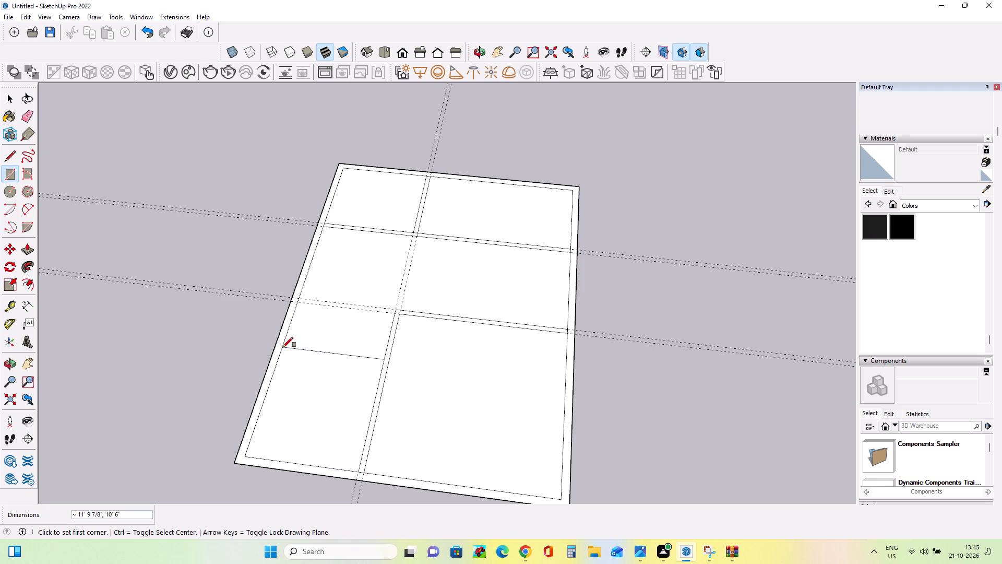
# Examine the floor plan and the divided near-left room from several angles.
pyautogui.moveTo(379, 406); pyautogui.dragTo(391, 424, button='middle')
pyautogui.moveTo(450, 334); pyautogui.dragTo(406, 291, button='middle')
pyautogui.scroll(-4, 408, 291)
pyautogui.moveTo(435, 336); pyautogui.dragTo(446, 363, button='middle')
pyautogui.scroll(6, 379, 322)
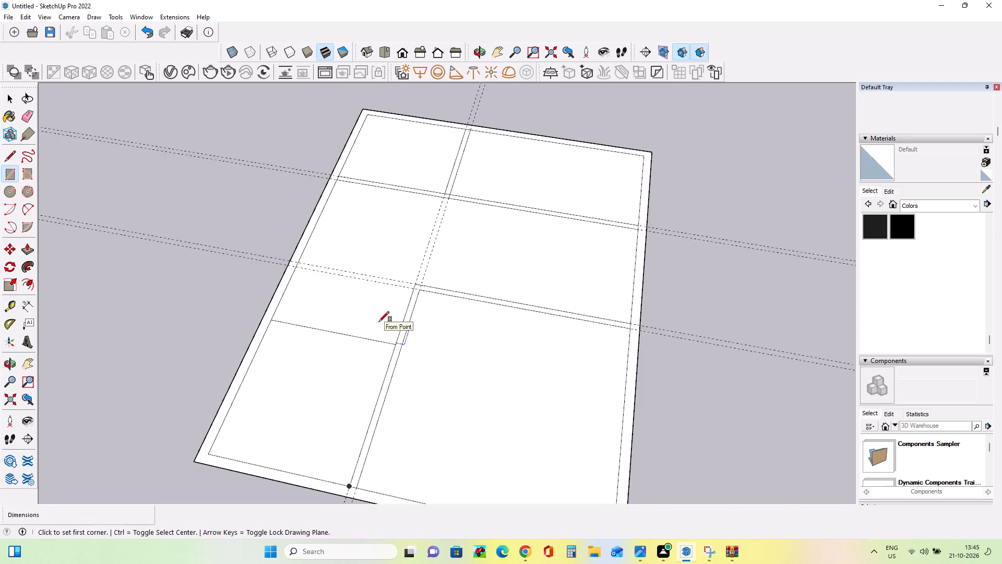
pyautogui.scroll(1, 379, 322)
pyautogui.moveTo(386, 343); pyautogui.dragTo(394, 369, button='middle')
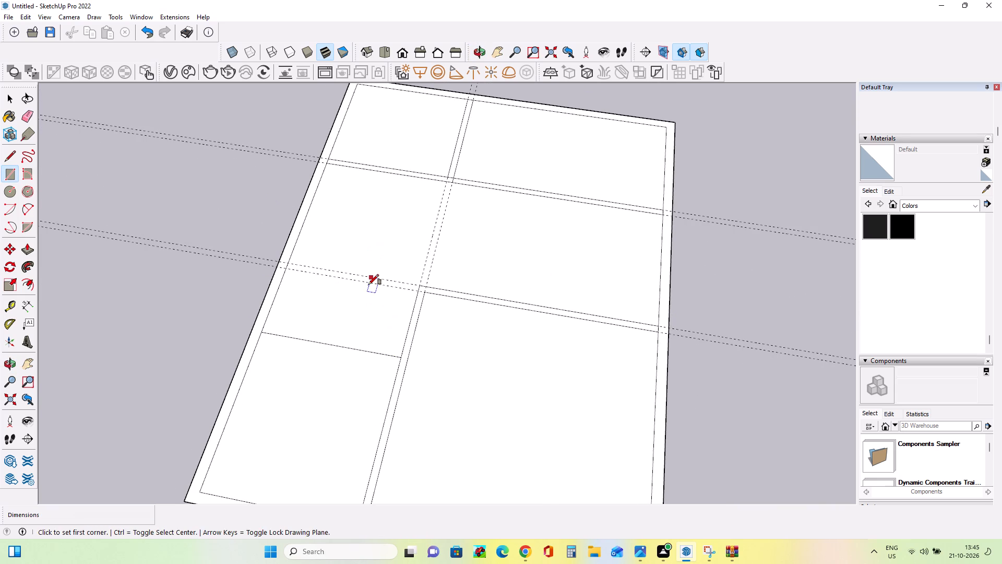
pyautogui.scroll(-7, 368, 287)
pyautogui.moveTo(437, 310); pyautogui.dragTo(387, 316, button='middle')
pyautogui.middleClick(387, 316)
pyautogui.scroll(4, 385, 317)
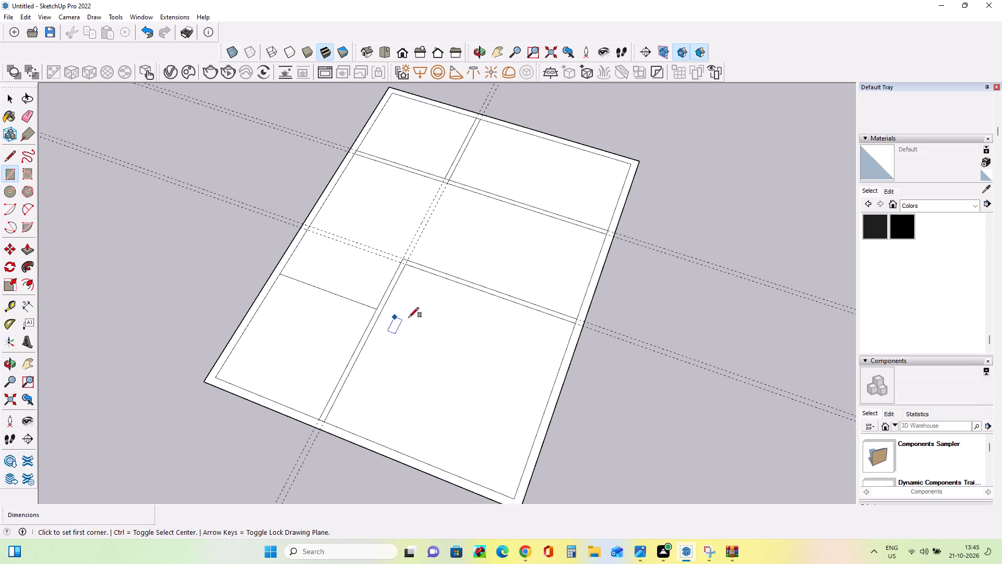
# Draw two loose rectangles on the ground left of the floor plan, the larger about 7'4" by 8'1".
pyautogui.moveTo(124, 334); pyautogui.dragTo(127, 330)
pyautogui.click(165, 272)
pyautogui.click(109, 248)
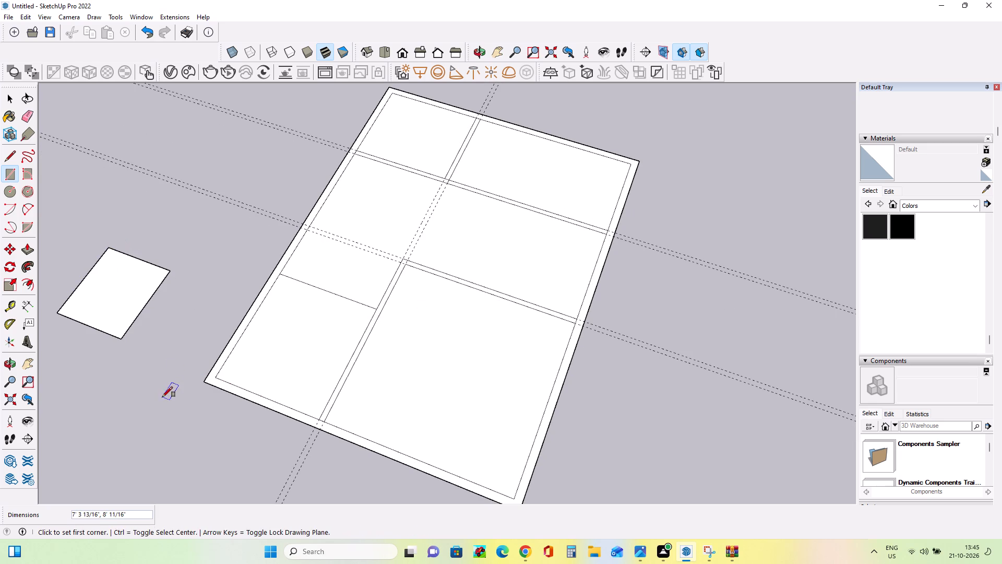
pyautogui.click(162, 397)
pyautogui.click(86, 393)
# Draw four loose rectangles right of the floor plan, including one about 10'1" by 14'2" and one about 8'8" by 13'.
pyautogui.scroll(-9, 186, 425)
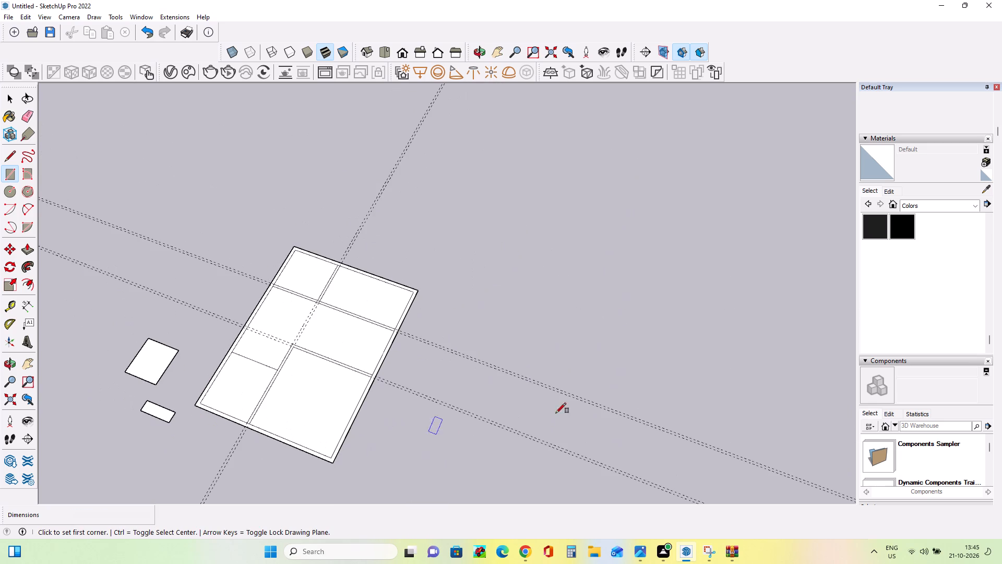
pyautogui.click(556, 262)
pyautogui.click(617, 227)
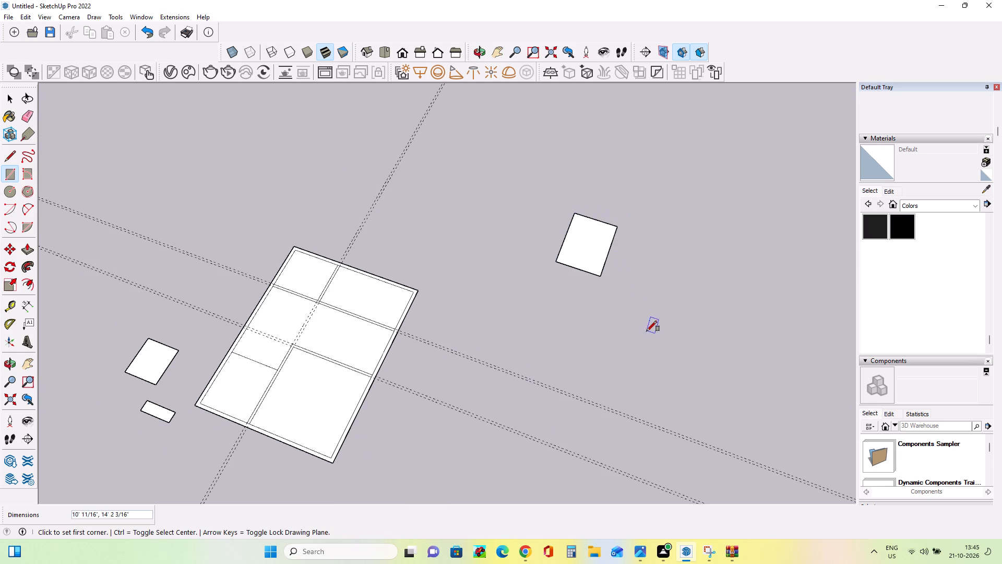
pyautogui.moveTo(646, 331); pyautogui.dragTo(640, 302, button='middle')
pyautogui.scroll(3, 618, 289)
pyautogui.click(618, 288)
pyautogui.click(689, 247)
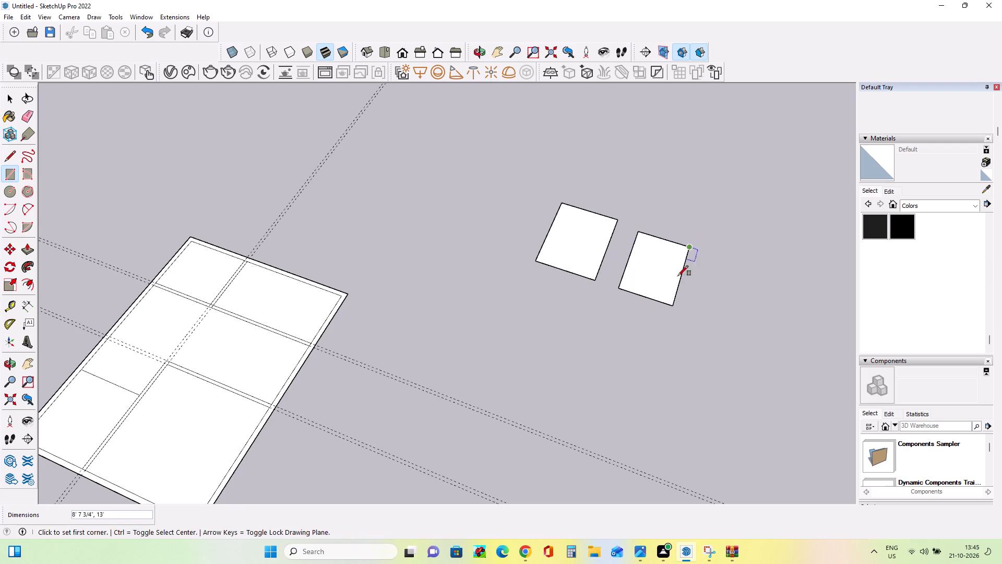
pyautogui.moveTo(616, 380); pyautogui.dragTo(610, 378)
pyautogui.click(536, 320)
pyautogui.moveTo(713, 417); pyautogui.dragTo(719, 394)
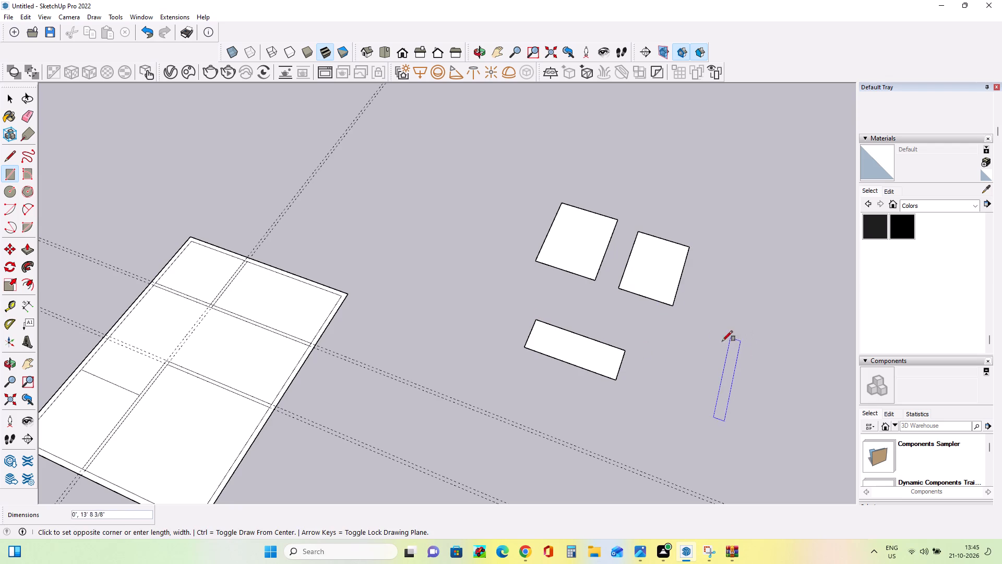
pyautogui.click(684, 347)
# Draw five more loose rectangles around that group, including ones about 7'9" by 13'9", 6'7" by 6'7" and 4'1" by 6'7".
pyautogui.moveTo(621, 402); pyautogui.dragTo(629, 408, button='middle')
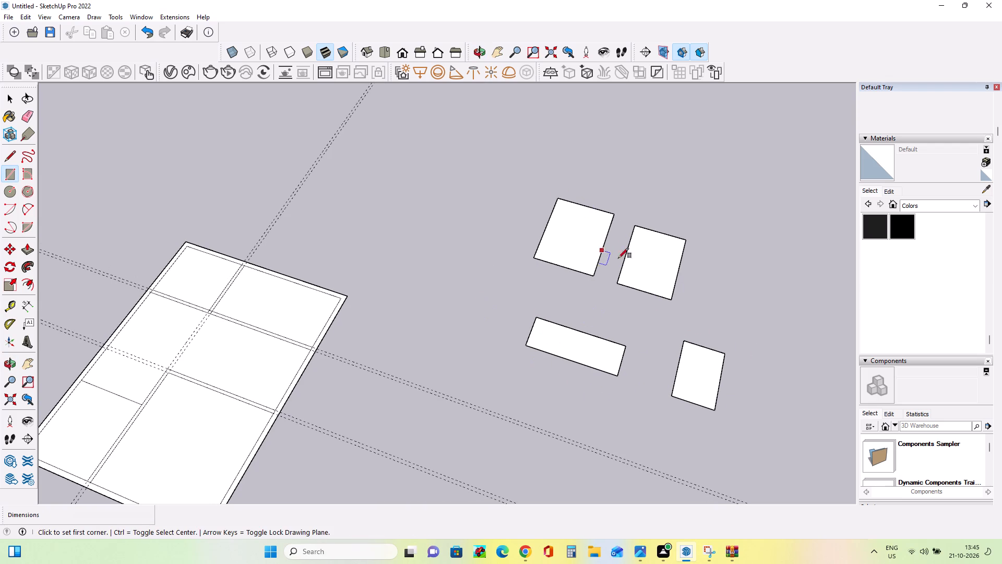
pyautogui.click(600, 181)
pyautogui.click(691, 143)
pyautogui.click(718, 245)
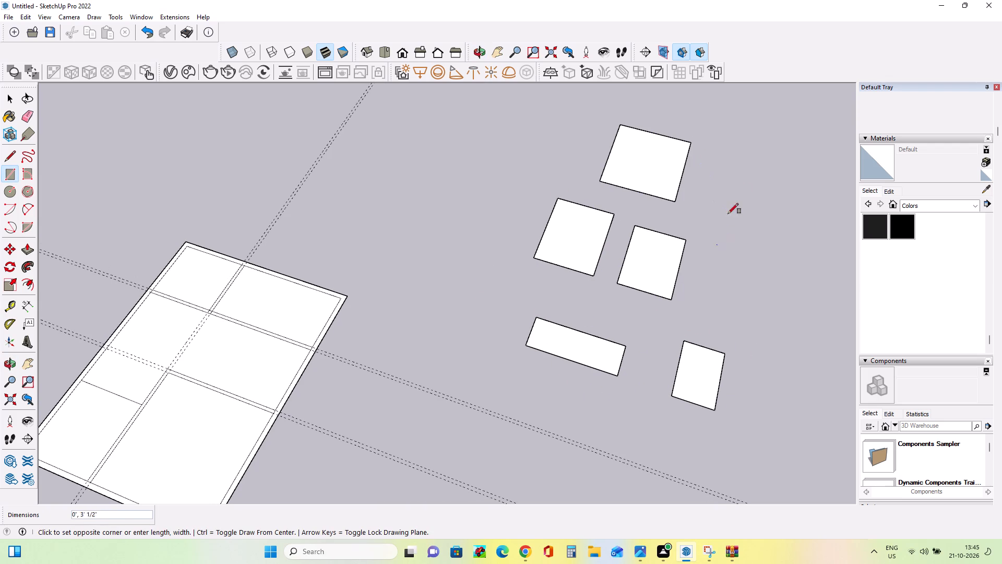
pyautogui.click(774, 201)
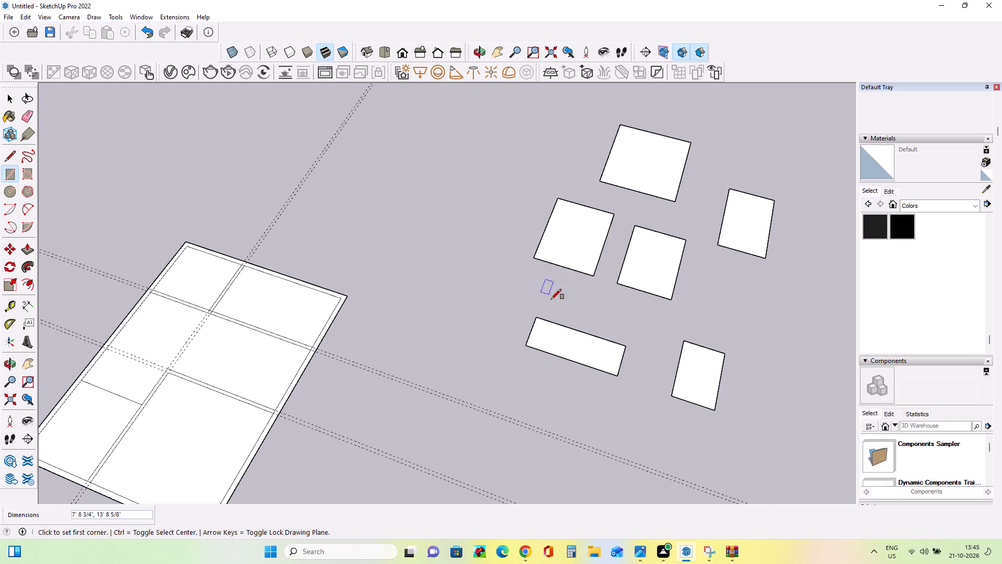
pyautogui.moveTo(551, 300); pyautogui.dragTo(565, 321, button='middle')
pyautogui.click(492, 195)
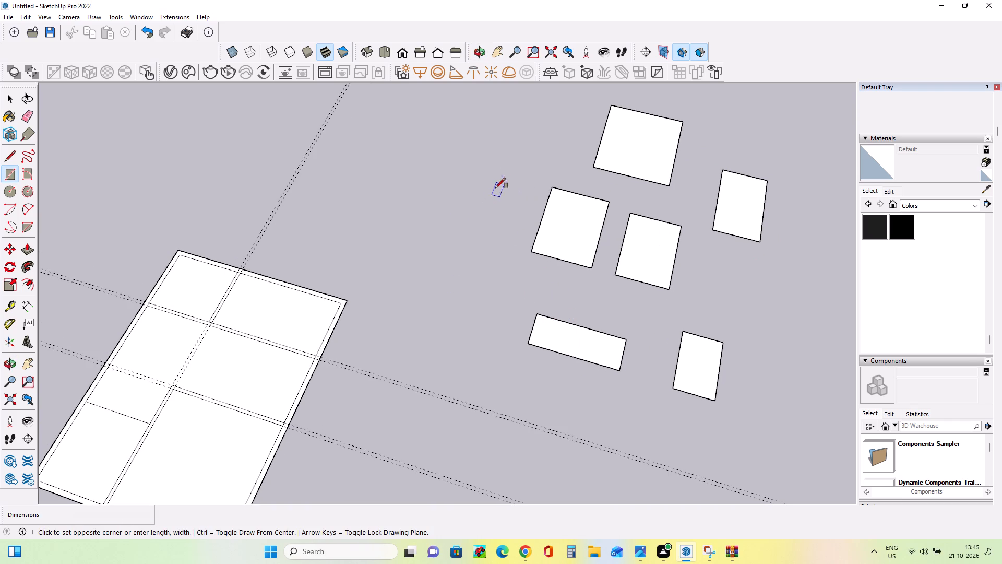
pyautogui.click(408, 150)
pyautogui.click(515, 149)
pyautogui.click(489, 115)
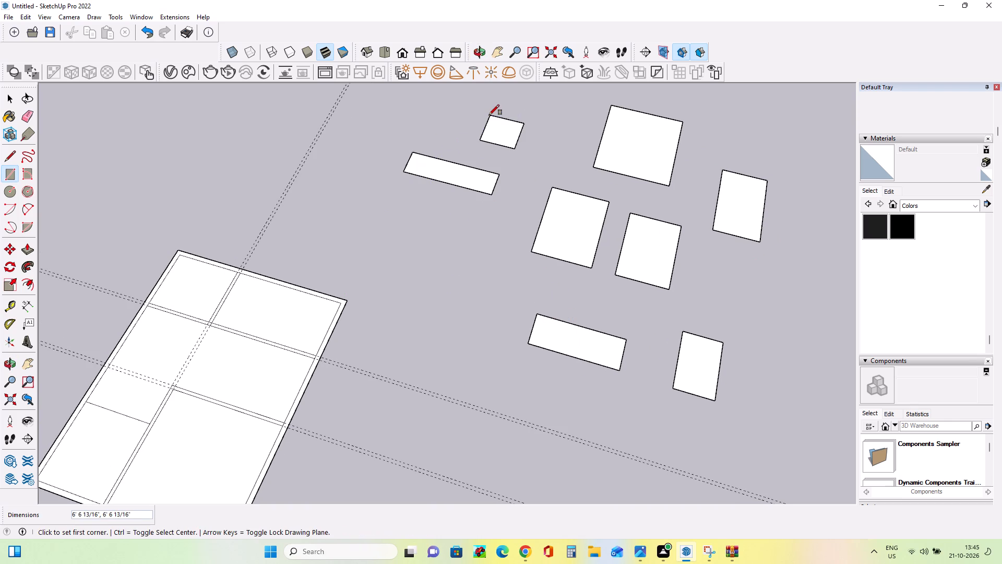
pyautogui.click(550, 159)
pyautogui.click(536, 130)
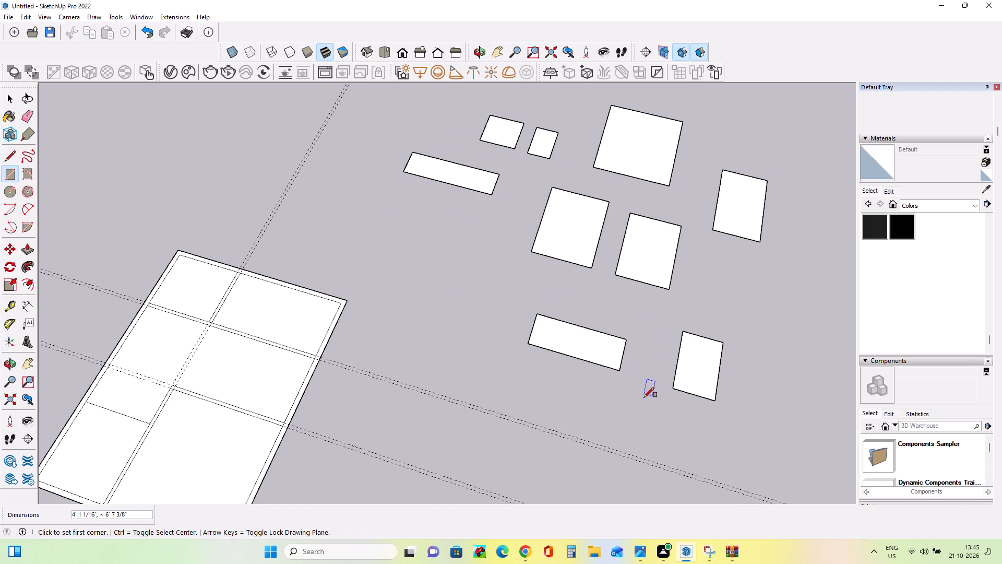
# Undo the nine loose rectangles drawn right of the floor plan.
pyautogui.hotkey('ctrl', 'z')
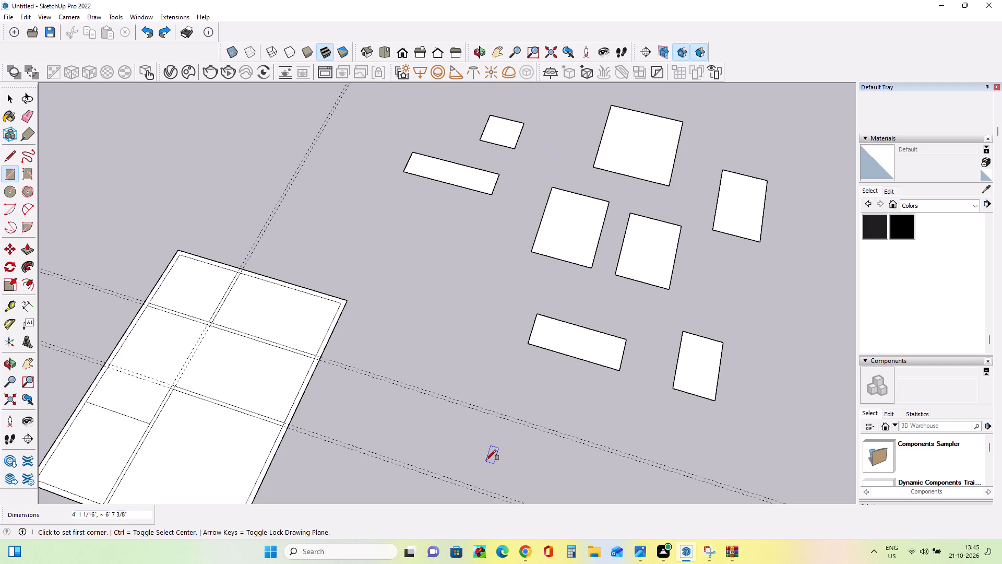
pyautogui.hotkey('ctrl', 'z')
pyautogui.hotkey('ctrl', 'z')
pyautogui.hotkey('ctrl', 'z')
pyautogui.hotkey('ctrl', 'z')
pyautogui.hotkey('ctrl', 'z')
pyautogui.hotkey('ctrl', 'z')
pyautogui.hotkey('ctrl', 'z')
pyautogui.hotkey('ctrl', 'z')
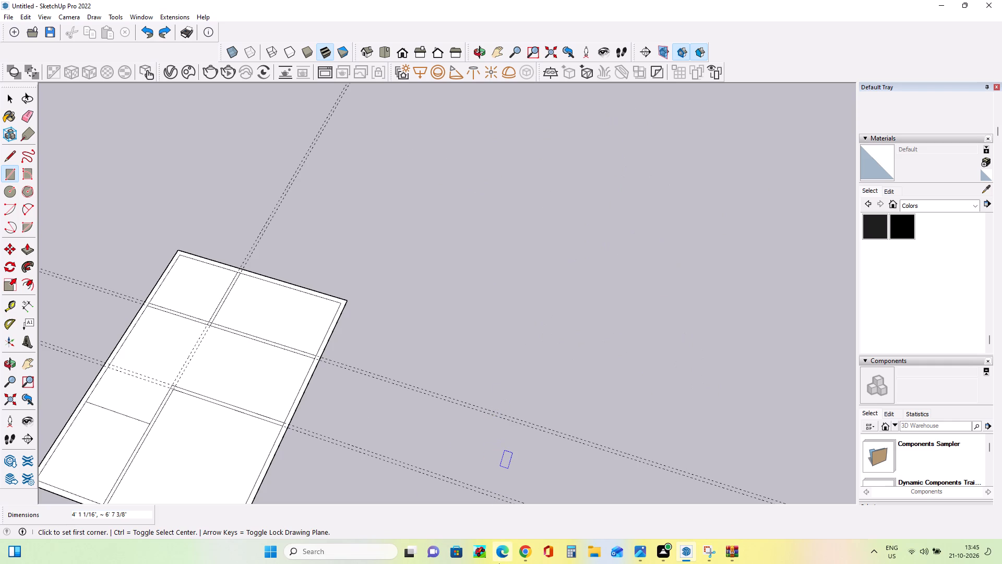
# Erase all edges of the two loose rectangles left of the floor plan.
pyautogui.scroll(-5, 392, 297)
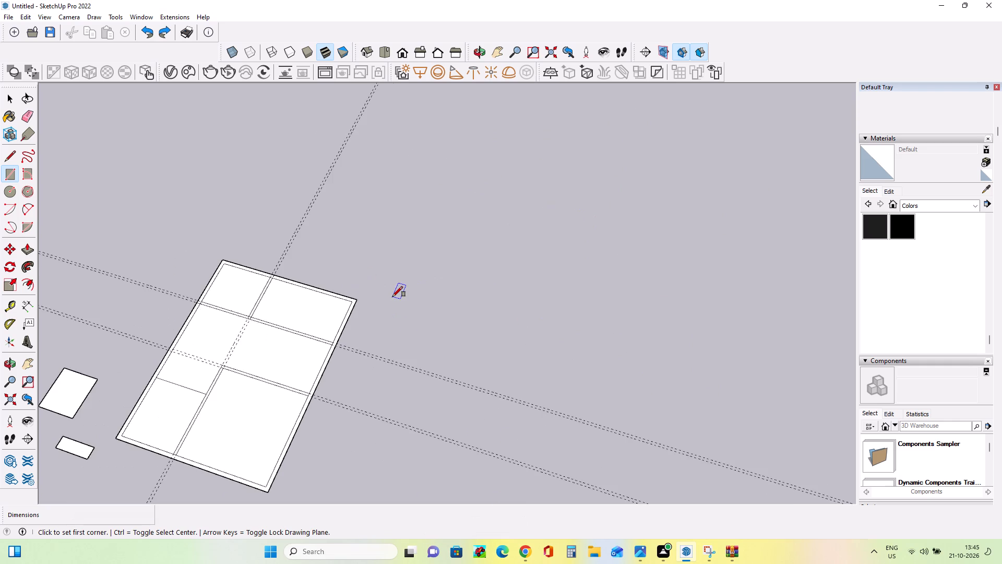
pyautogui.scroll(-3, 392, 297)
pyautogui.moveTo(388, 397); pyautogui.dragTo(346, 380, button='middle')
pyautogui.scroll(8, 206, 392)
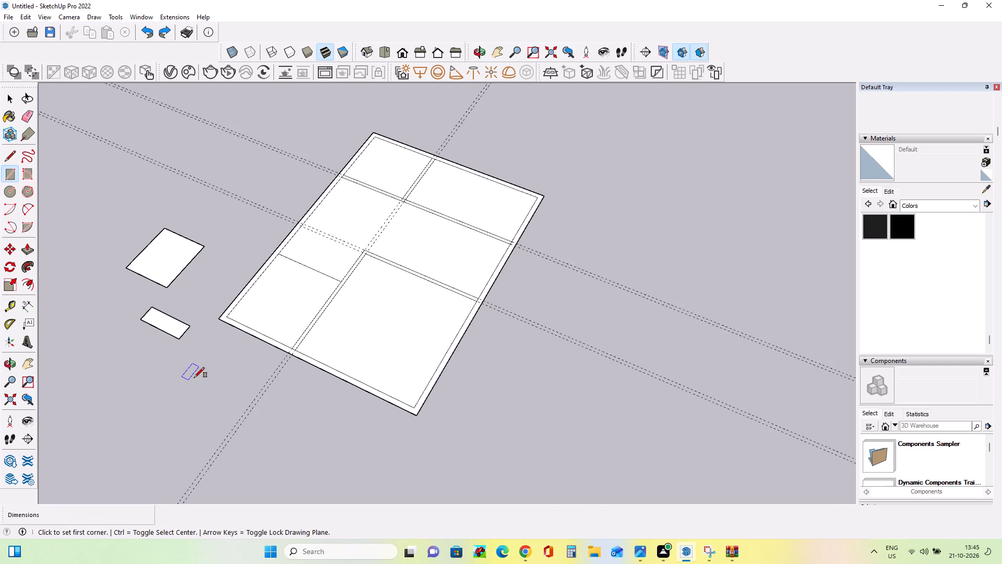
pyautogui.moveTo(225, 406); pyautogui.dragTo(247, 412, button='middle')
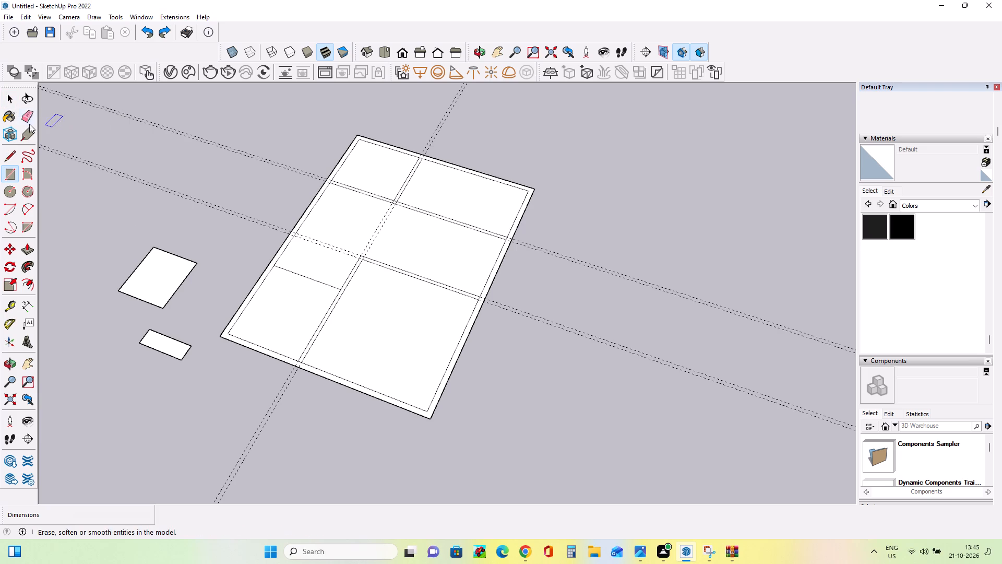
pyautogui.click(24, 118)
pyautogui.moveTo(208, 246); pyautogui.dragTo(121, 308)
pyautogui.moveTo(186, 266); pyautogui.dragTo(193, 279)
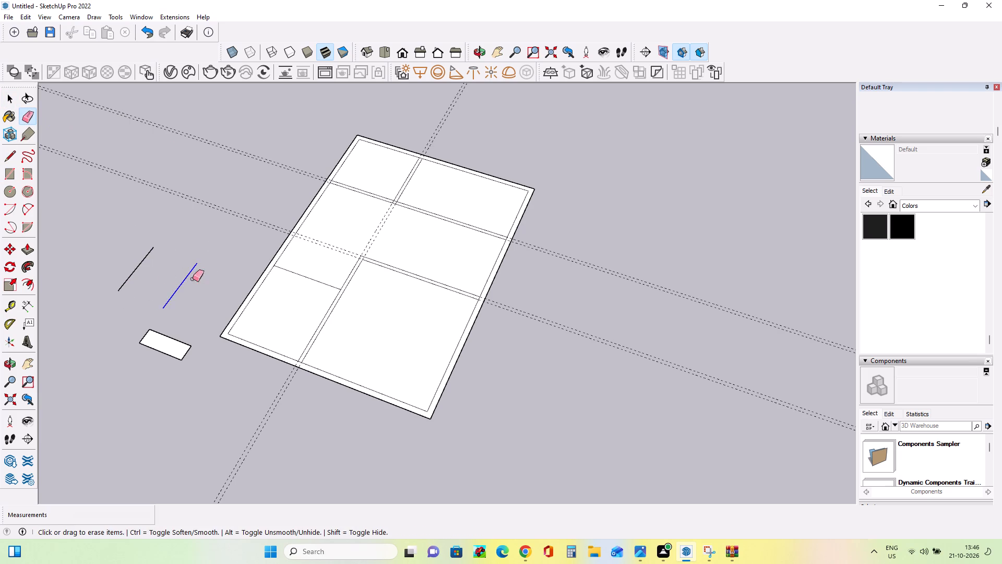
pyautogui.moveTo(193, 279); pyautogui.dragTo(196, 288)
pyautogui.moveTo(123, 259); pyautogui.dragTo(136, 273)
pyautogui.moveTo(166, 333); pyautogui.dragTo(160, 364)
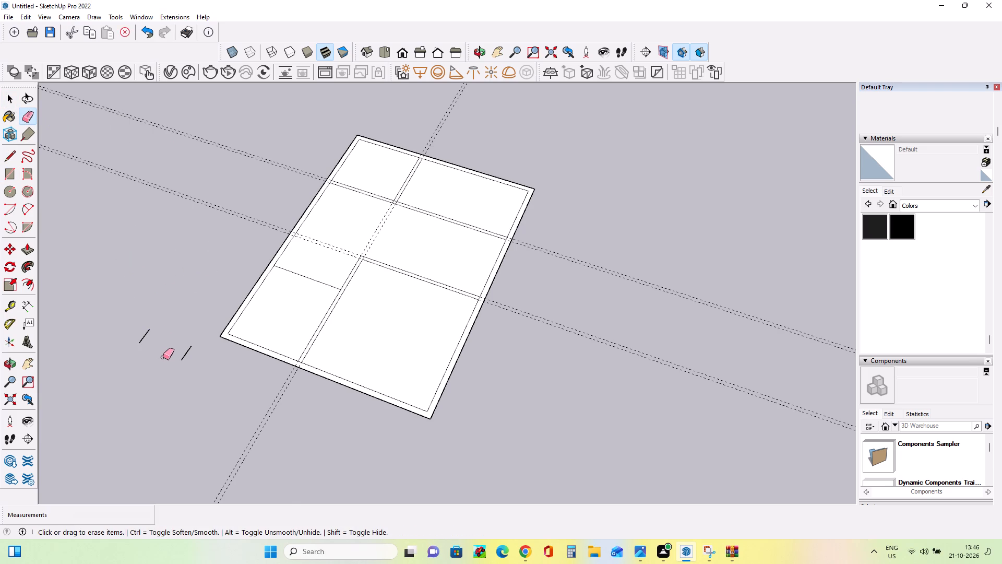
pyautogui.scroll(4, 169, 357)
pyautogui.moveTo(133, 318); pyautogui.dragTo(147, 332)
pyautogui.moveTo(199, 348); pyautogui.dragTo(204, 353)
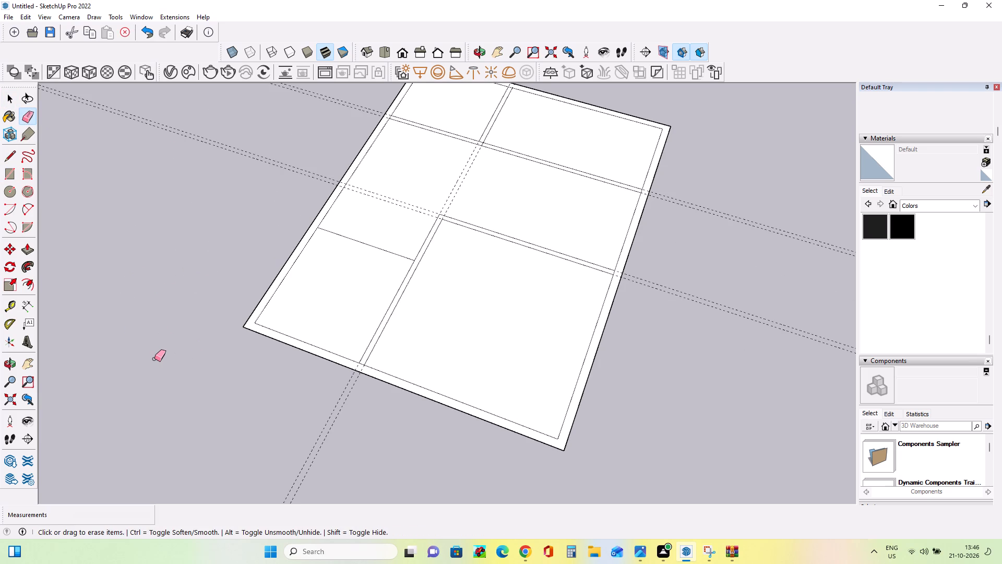
# Draw a loose rectangle about 13' by 8'1" on the ground right of the floor plan.
pyautogui.scroll(-8, 154, 359)
pyautogui.moveTo(156, 359); pyautogui.dragTo(181, 366, button='middle')
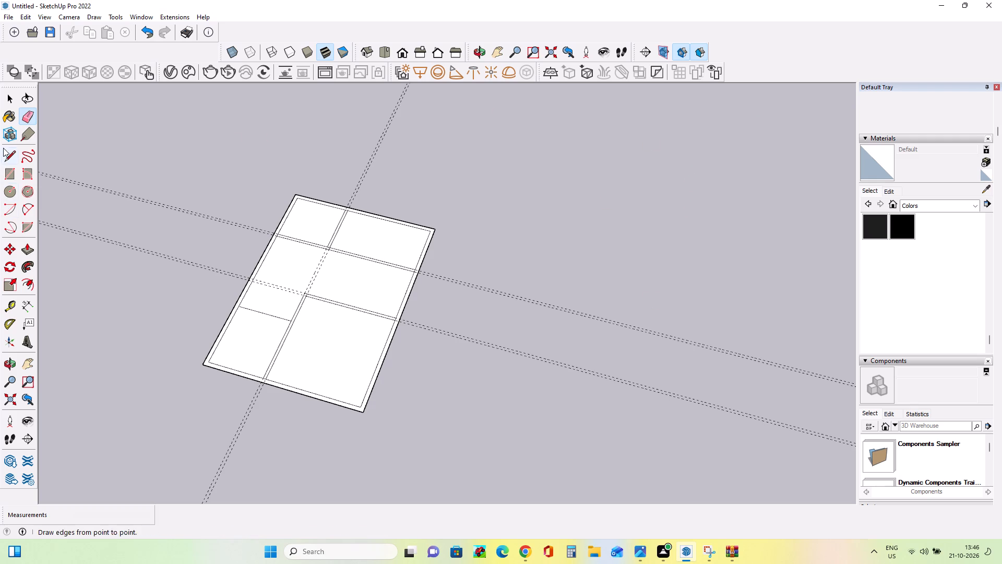
pyautogui.click(6, 170)
pyautogui.click(642, 241)
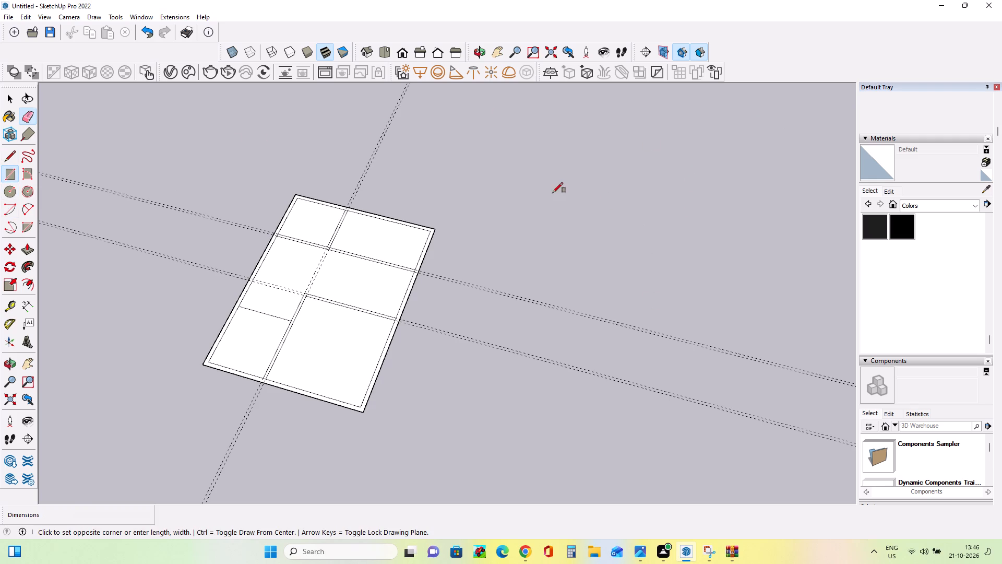
pyautogui.click(553, 193)
pyautogui.click(582, 195)
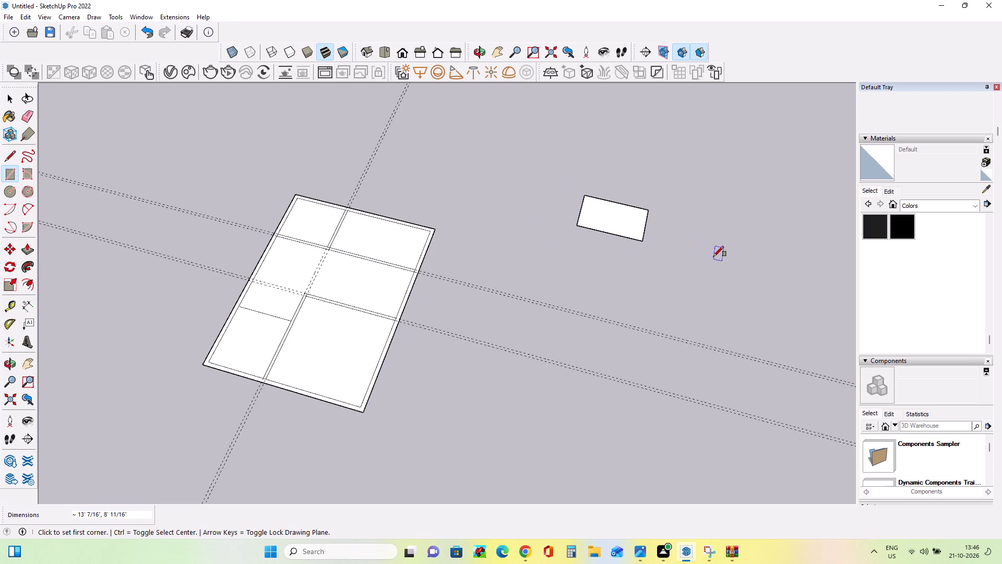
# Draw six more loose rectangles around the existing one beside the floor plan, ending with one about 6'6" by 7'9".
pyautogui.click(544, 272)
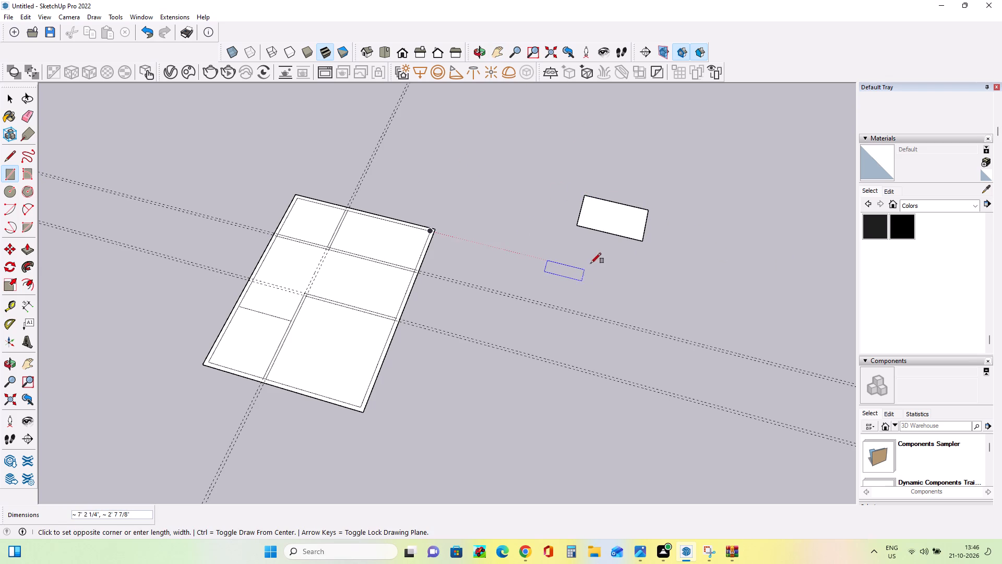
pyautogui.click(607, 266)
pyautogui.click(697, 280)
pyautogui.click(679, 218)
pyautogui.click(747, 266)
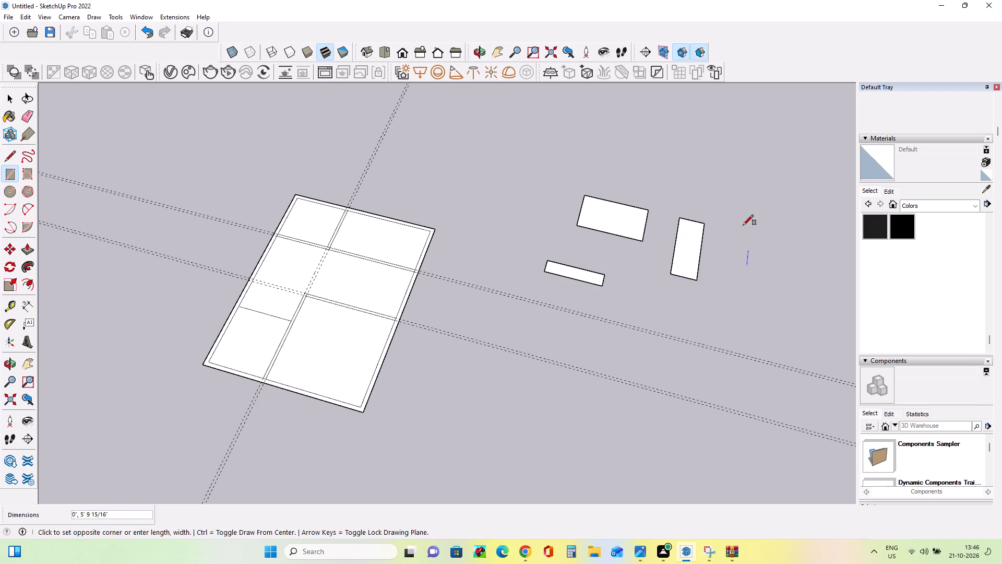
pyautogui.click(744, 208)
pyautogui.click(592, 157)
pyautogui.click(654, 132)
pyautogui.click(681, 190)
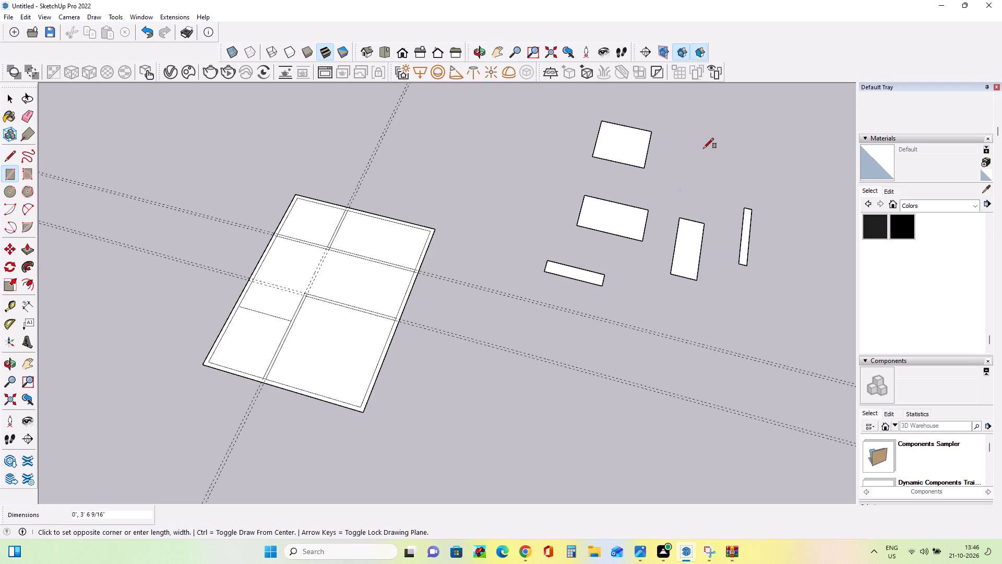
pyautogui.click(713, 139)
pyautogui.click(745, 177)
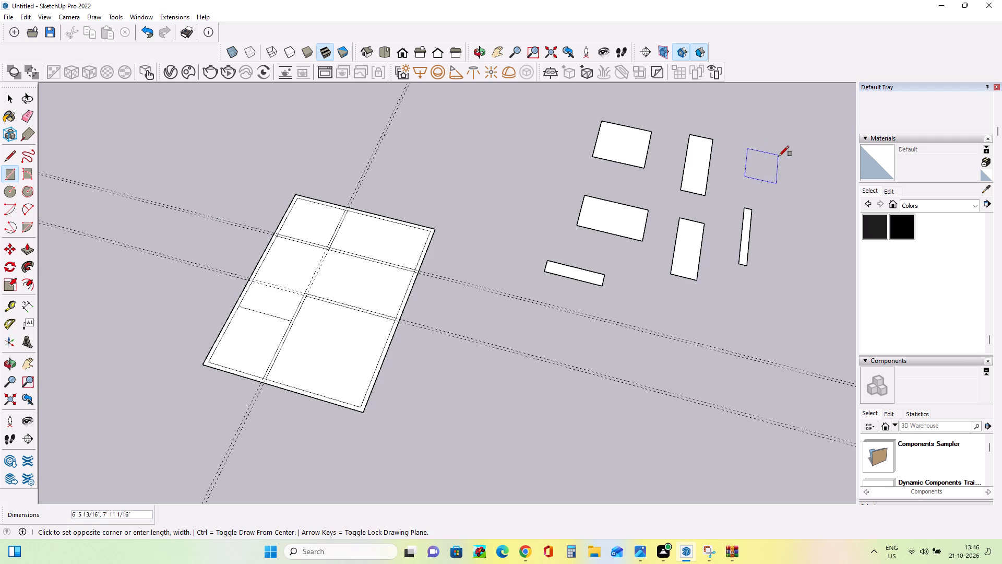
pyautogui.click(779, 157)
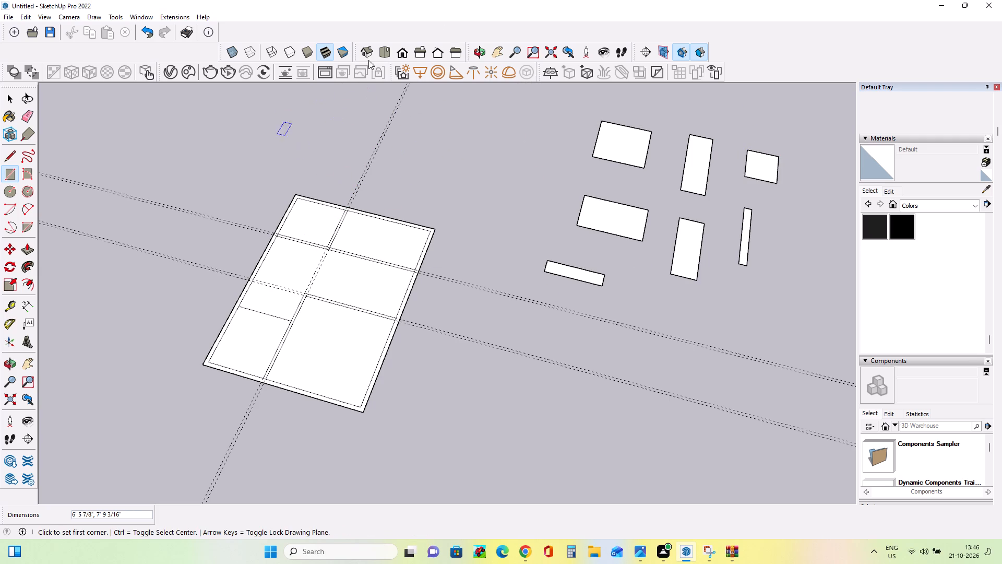
# Delete all seven loose rectangles drawn beside the floor plan.
pyautogui.moveTo(254, 297); pyautogui.dragTo(251, 312, button='middle')
pyautogui.scroll(-7, 230, 307)
pyautogui.scroll(5, 236, 304)
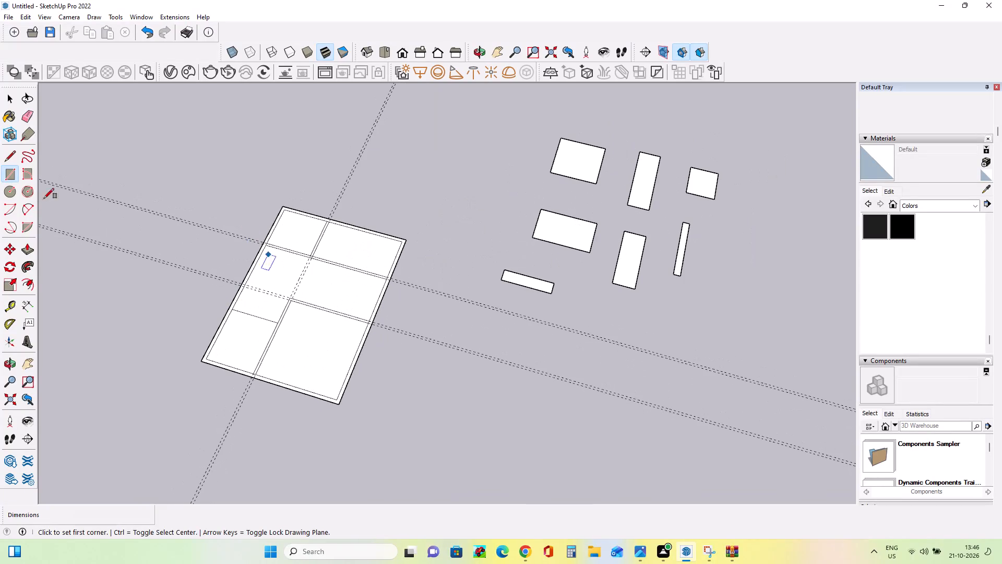
pyautogui.click(9, 100)
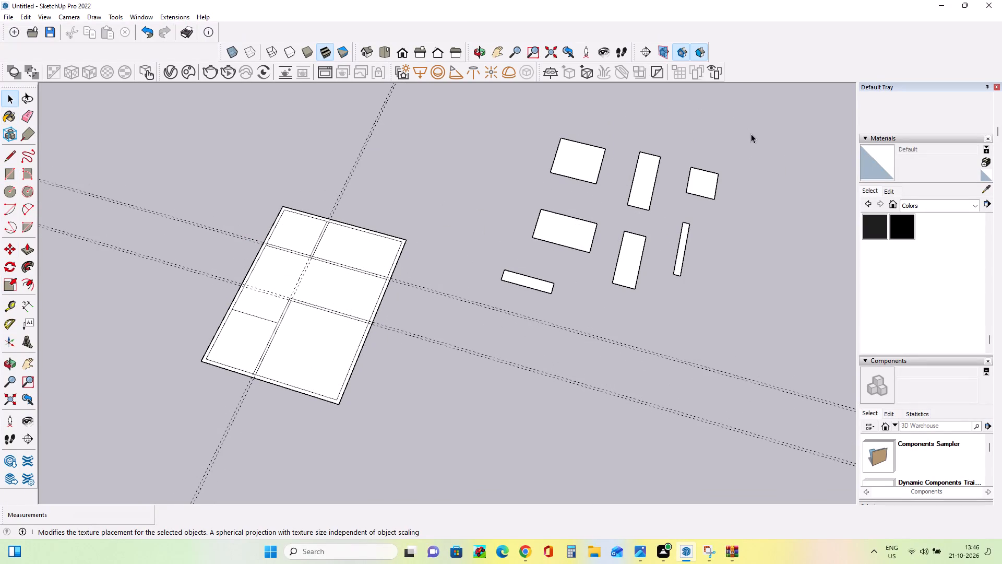
pyautogui.moveTo(751, 134); pyautogui.dragTo(483, 299)
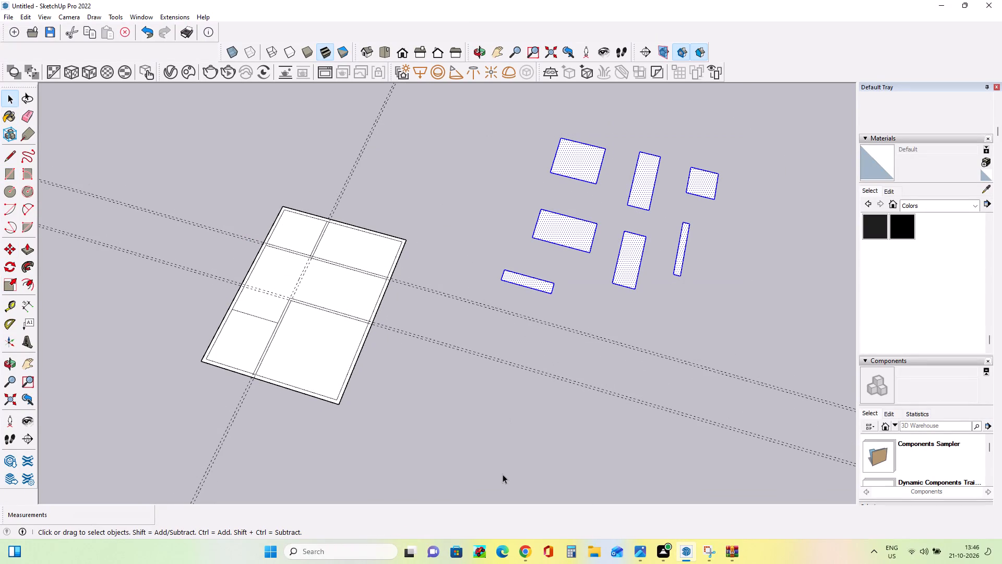
pyautogui.press('Delete')
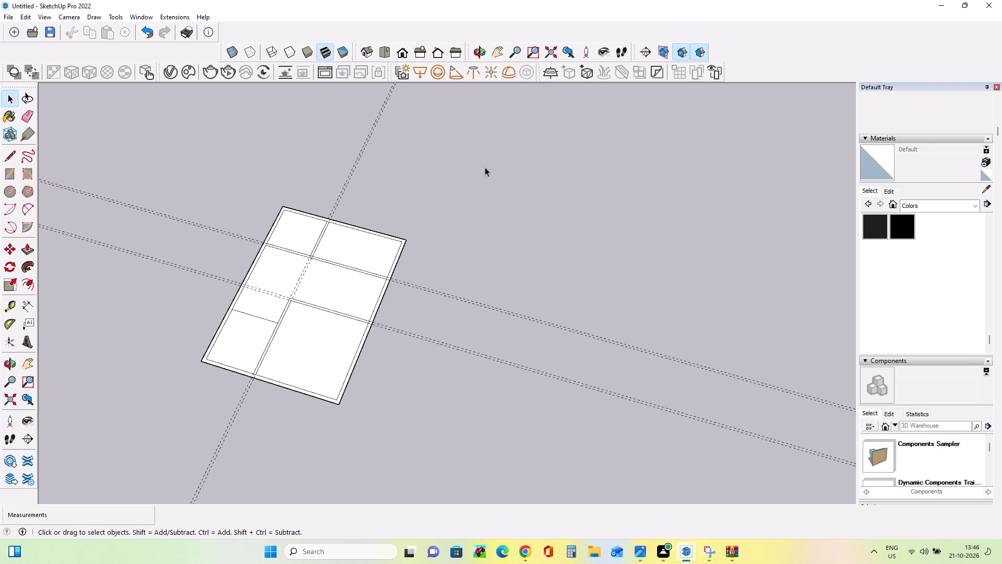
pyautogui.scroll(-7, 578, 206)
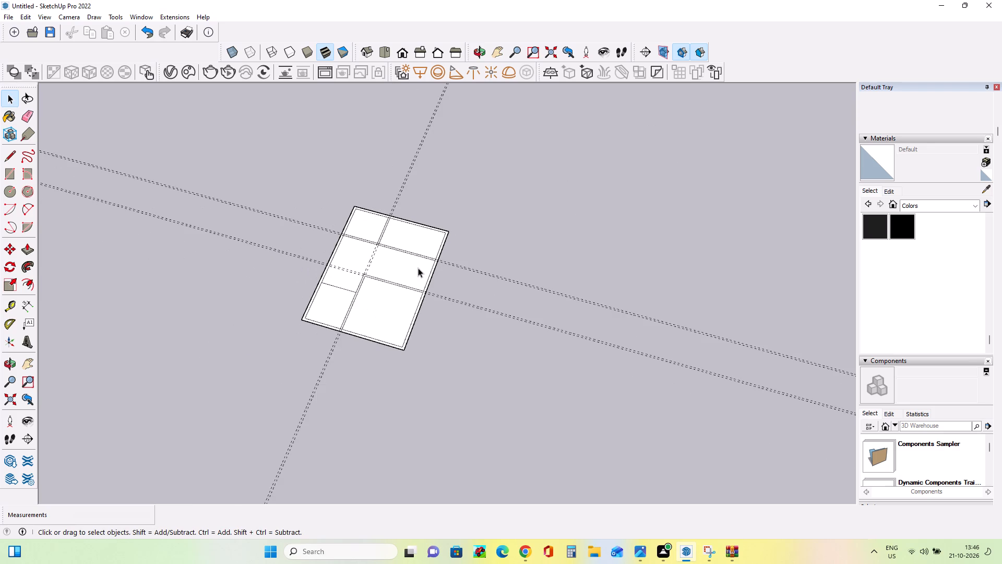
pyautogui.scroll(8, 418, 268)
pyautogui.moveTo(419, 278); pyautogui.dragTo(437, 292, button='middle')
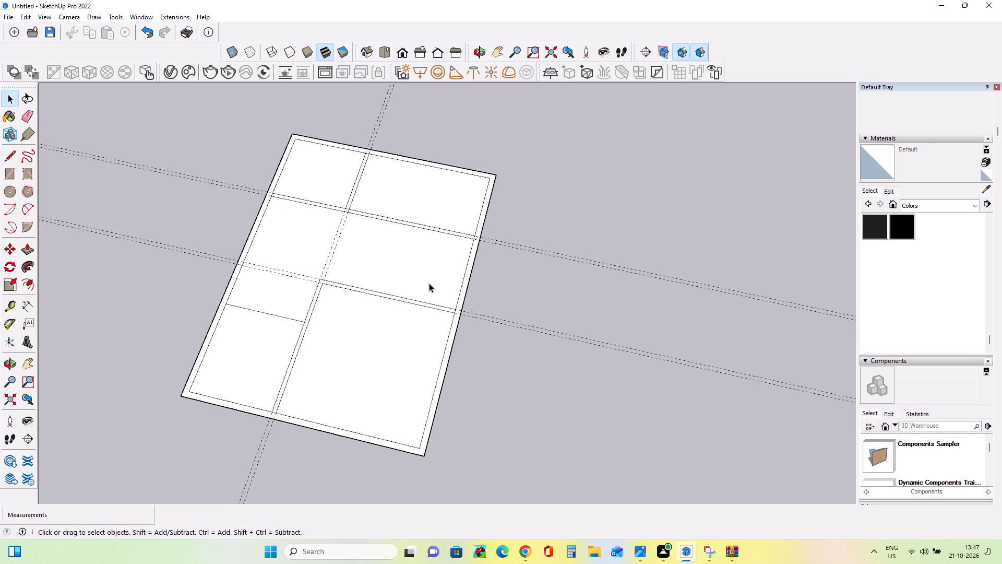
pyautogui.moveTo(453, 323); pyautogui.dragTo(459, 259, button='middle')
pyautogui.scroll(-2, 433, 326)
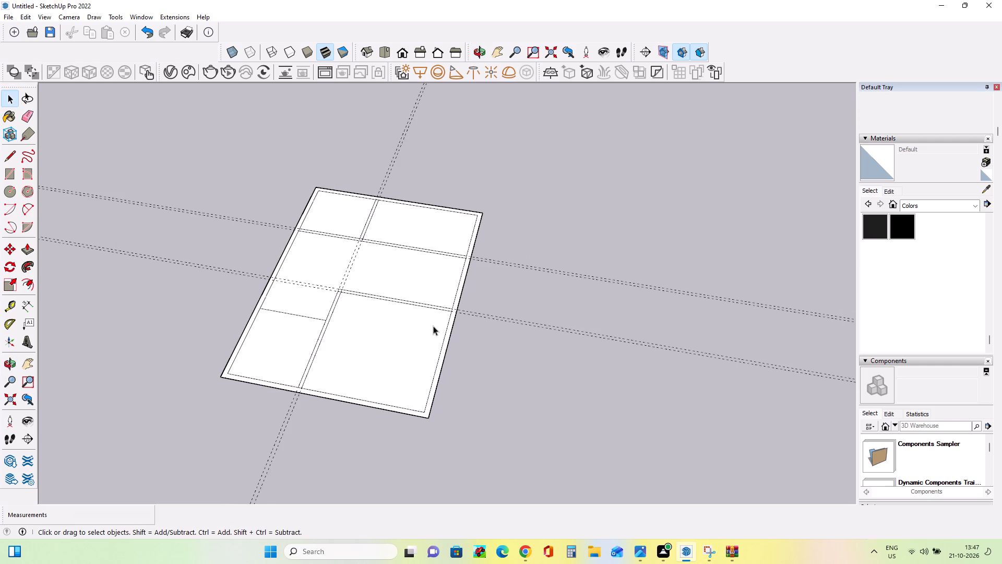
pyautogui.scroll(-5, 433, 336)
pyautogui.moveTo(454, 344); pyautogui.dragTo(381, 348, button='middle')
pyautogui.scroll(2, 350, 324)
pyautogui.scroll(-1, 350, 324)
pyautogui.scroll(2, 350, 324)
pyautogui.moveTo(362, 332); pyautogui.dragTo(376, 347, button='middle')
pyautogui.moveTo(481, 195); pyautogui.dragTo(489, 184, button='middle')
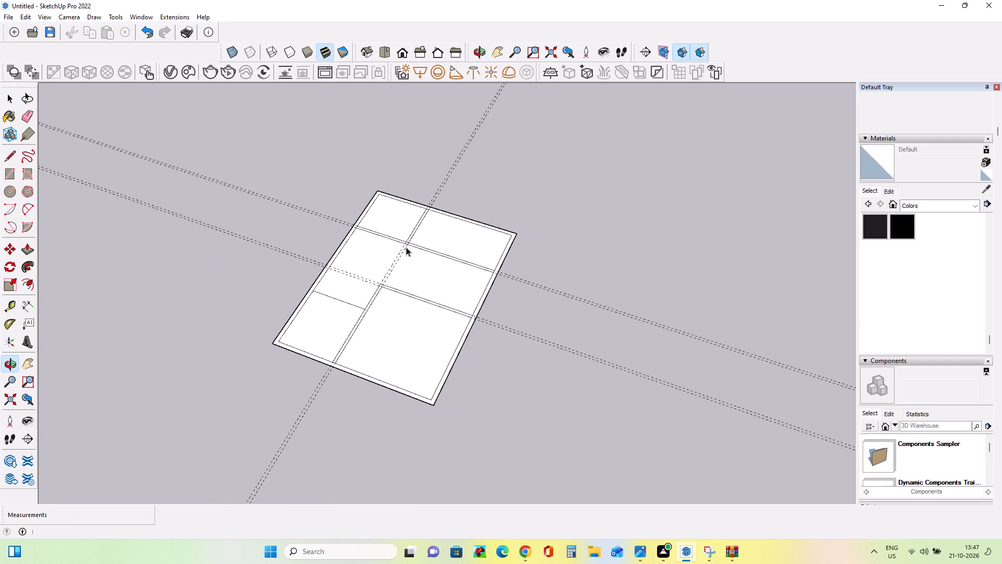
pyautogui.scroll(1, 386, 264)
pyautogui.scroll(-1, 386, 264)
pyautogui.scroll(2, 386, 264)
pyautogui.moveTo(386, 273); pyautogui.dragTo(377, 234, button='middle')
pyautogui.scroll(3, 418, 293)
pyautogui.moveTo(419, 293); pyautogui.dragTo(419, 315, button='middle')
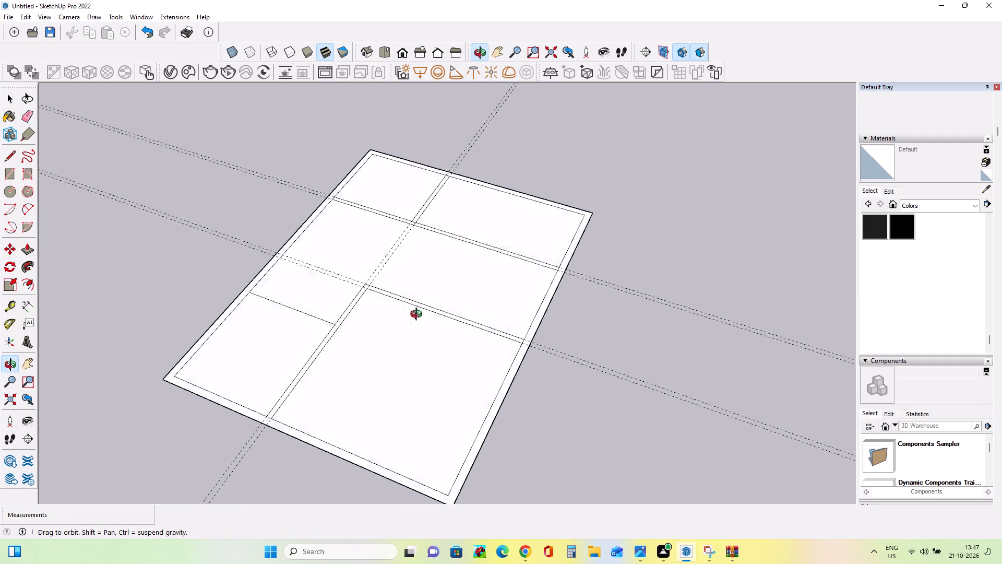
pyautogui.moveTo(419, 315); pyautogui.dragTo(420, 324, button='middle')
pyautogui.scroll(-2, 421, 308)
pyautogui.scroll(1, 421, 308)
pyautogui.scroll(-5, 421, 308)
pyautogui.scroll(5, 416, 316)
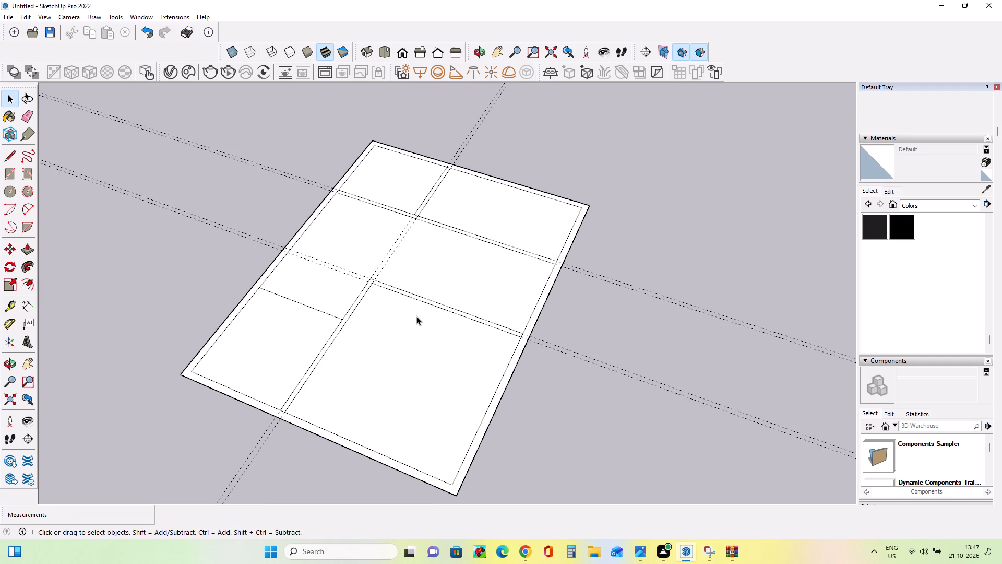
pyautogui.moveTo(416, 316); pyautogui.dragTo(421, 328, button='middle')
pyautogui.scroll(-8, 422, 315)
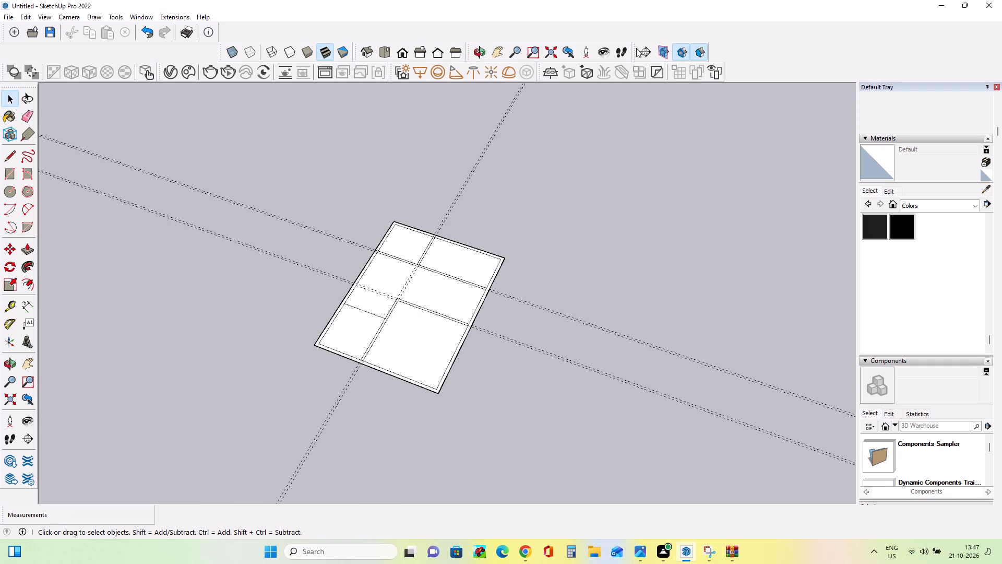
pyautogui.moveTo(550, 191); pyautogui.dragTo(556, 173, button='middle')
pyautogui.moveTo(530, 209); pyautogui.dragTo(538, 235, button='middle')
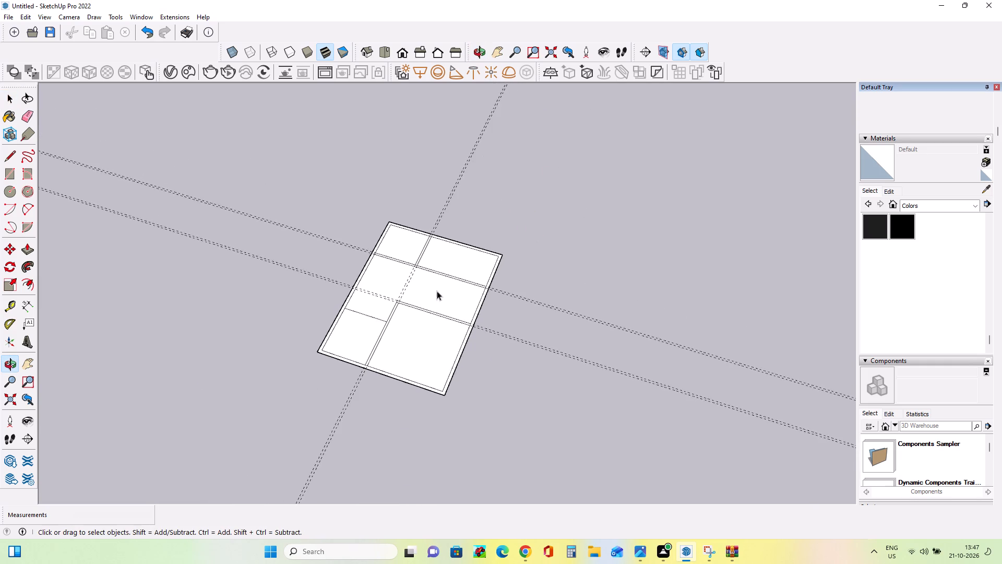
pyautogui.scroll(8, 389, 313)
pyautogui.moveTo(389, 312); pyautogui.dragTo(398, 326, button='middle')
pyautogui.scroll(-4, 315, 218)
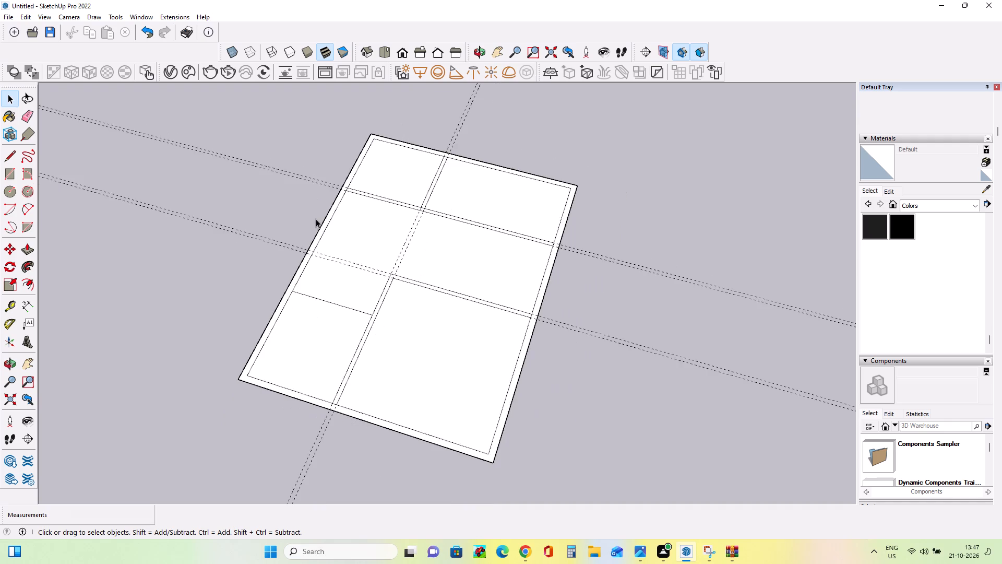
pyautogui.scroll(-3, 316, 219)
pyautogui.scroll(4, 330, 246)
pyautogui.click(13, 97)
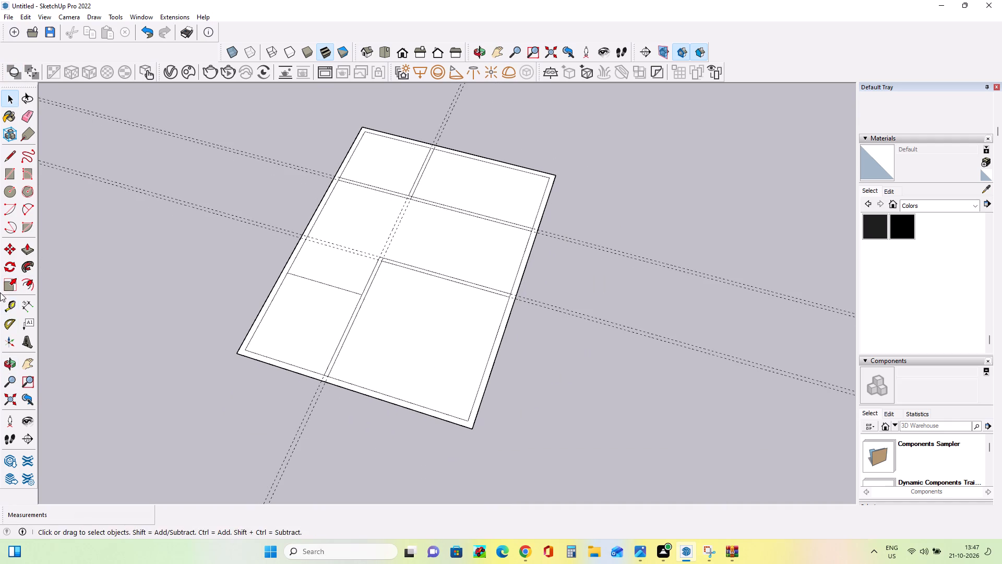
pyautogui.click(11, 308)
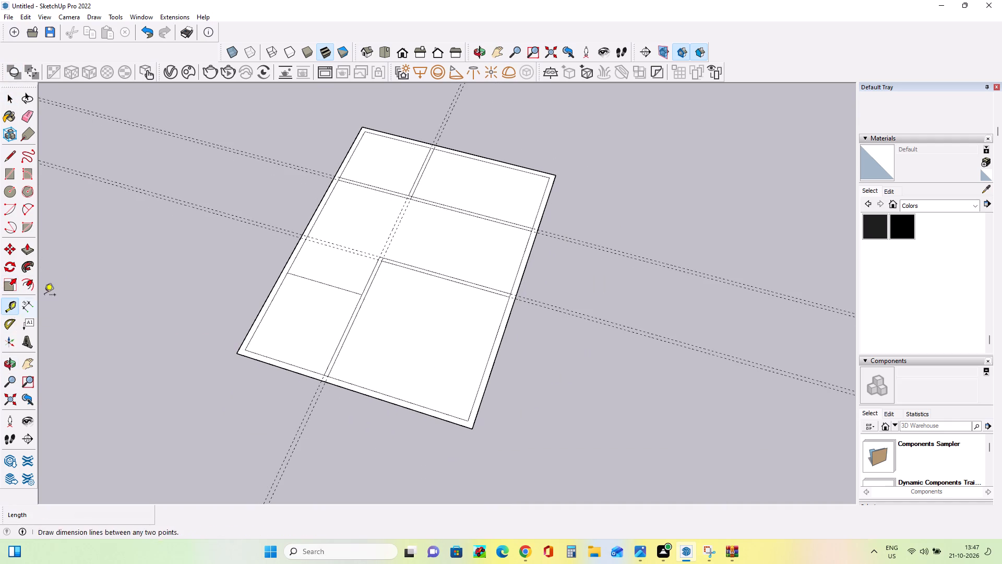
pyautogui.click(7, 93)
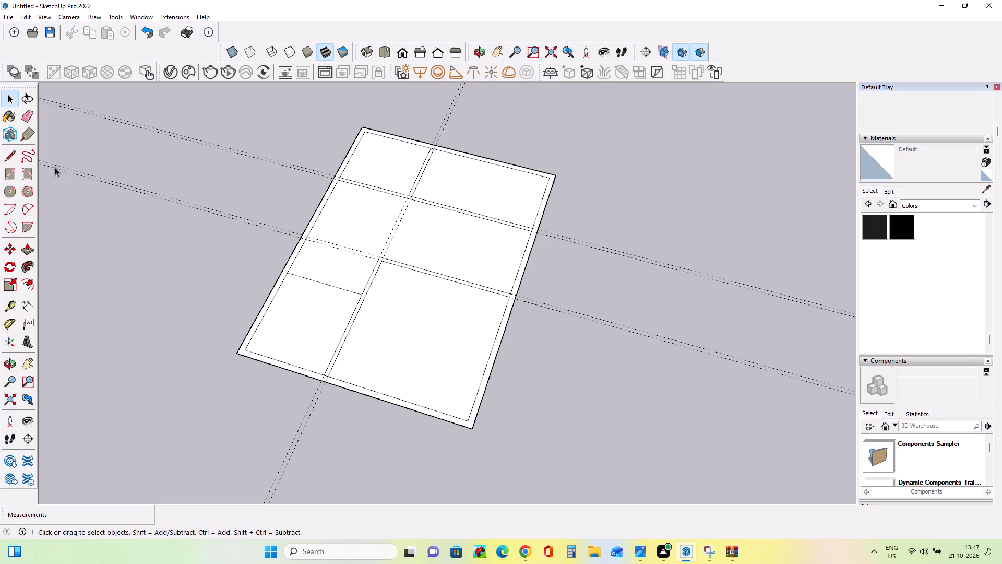
# Erase the two pairs of guide lines running crosswise through the floor plan along its cross partition walls.
pyautogui.click(24, 116)
pyautogui.moveTo(176, 125); pyautogui.dragTo(142, 201)
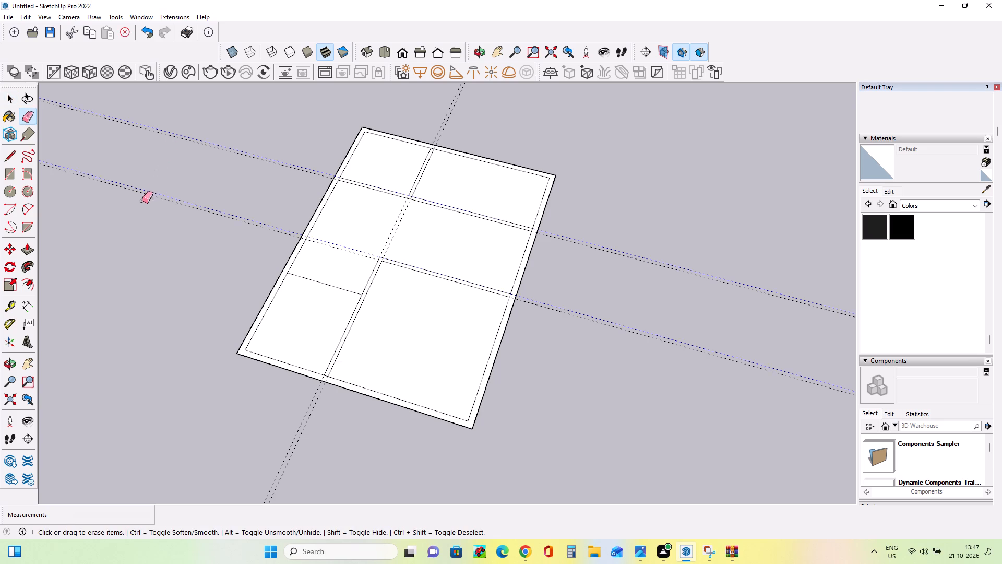
pyautogui.moveTo(142, 201); pyautogui.dragTo(140, 205)
pyautogui.moveTo(190, 133); pyautogui.dragTo(186, 158)
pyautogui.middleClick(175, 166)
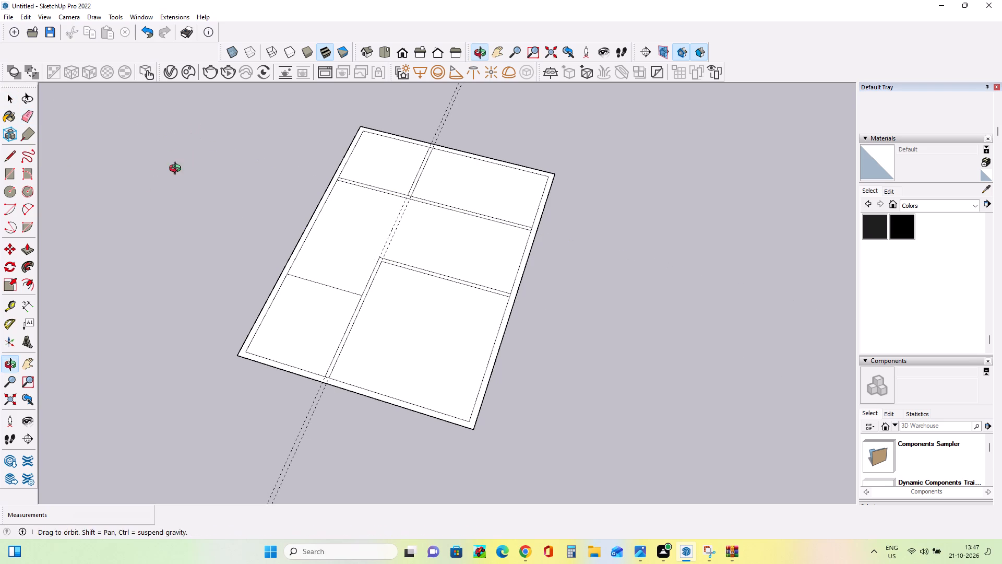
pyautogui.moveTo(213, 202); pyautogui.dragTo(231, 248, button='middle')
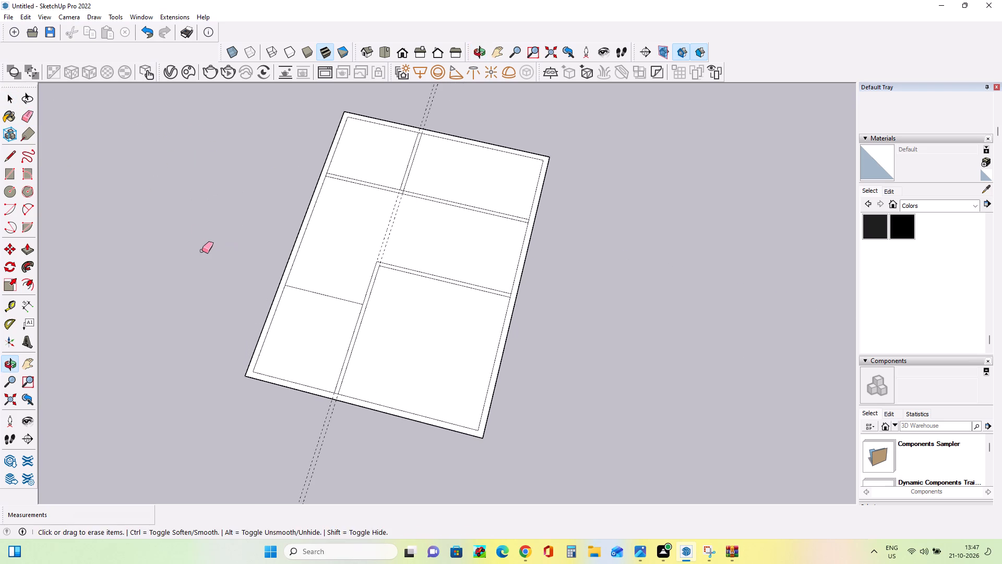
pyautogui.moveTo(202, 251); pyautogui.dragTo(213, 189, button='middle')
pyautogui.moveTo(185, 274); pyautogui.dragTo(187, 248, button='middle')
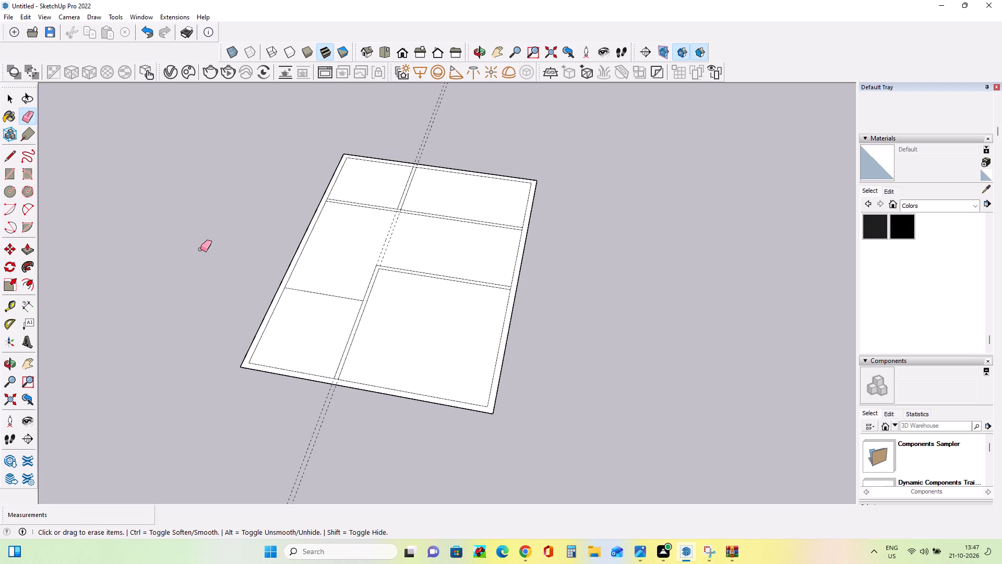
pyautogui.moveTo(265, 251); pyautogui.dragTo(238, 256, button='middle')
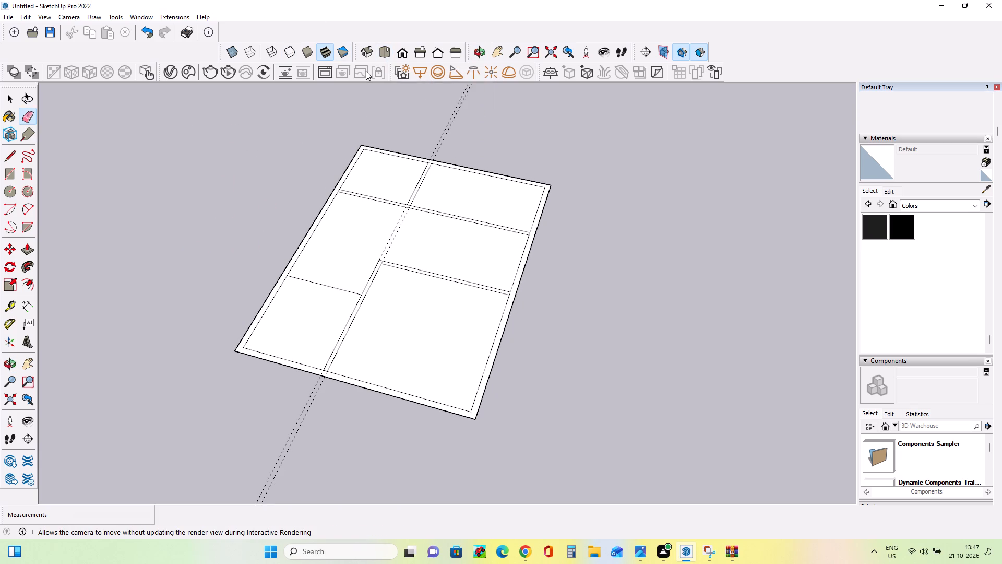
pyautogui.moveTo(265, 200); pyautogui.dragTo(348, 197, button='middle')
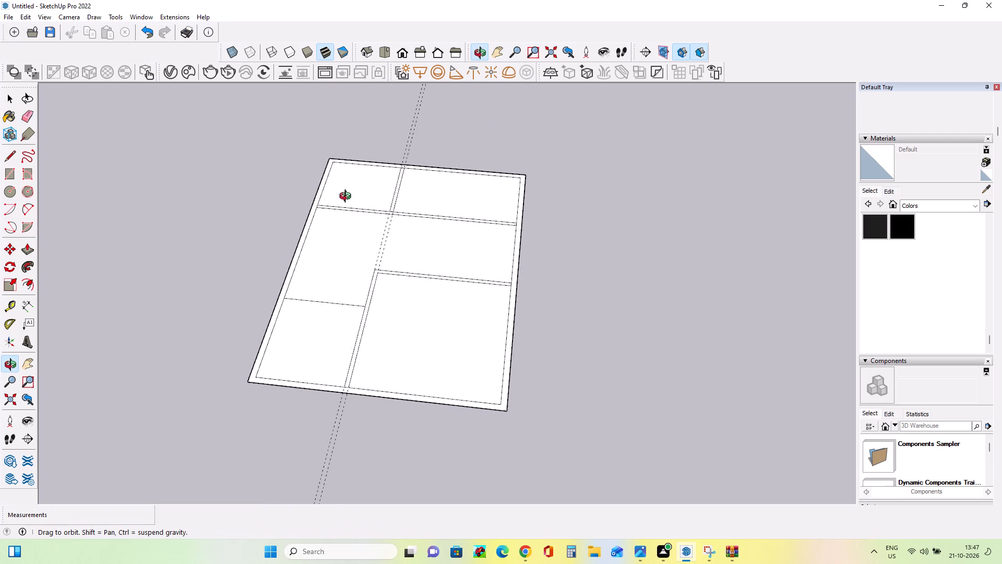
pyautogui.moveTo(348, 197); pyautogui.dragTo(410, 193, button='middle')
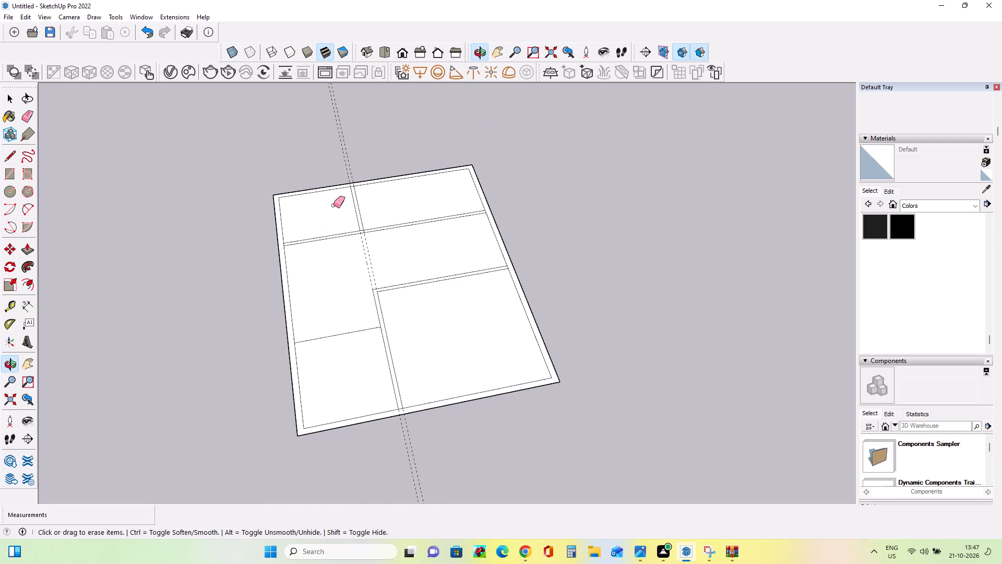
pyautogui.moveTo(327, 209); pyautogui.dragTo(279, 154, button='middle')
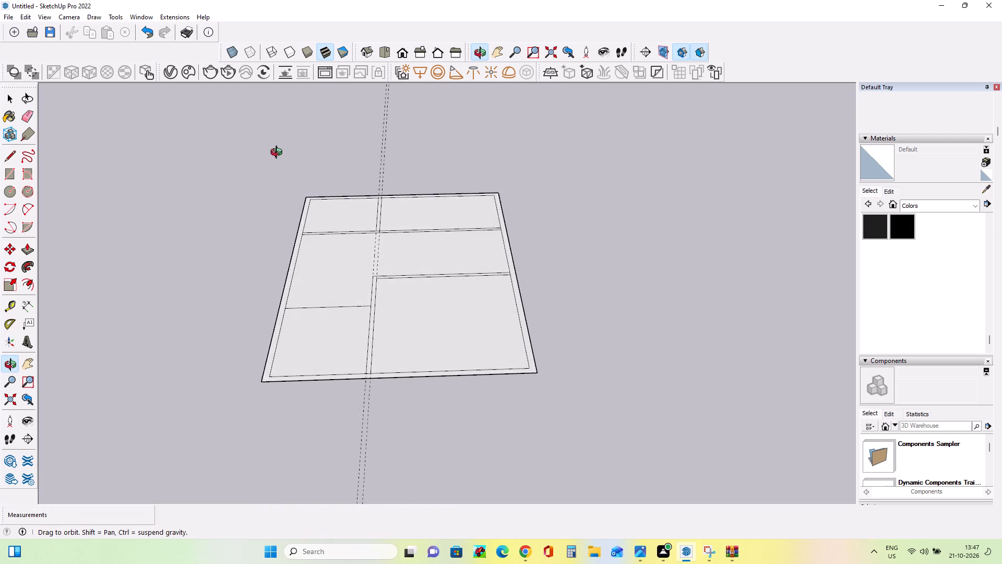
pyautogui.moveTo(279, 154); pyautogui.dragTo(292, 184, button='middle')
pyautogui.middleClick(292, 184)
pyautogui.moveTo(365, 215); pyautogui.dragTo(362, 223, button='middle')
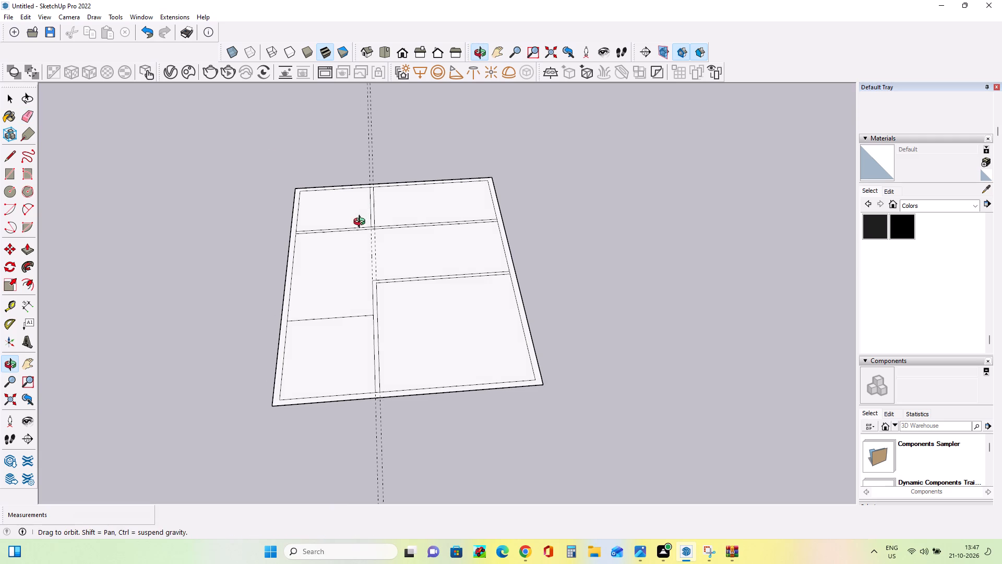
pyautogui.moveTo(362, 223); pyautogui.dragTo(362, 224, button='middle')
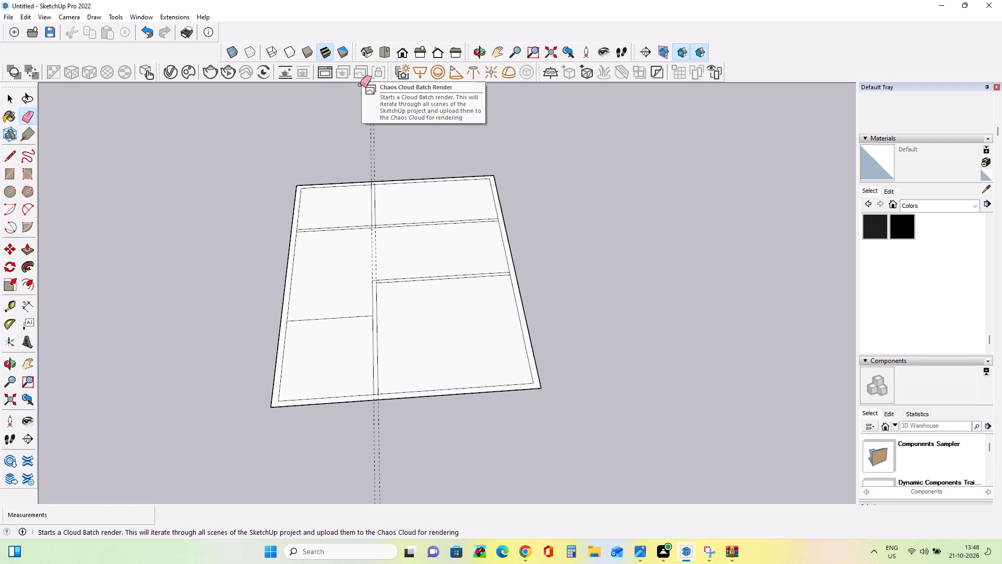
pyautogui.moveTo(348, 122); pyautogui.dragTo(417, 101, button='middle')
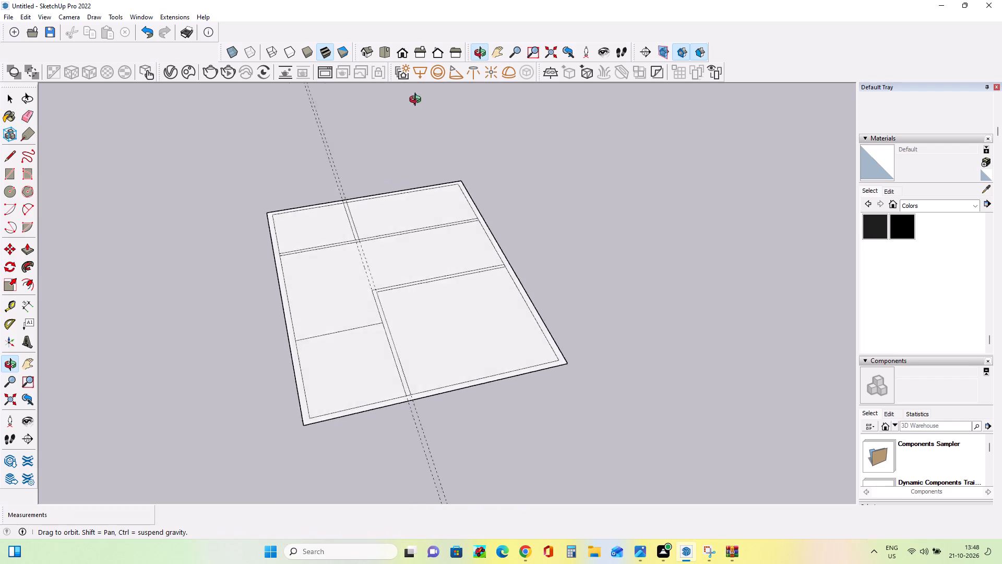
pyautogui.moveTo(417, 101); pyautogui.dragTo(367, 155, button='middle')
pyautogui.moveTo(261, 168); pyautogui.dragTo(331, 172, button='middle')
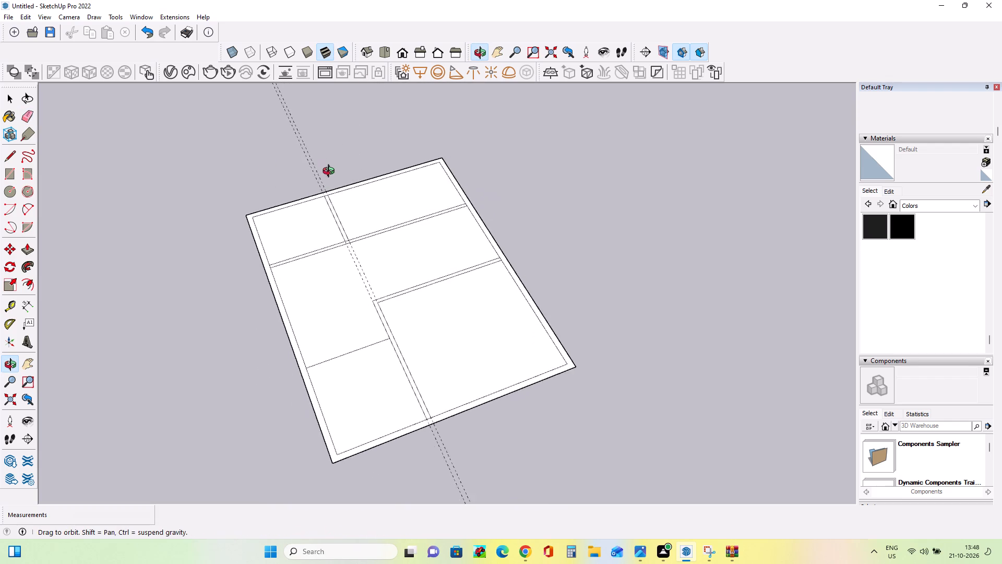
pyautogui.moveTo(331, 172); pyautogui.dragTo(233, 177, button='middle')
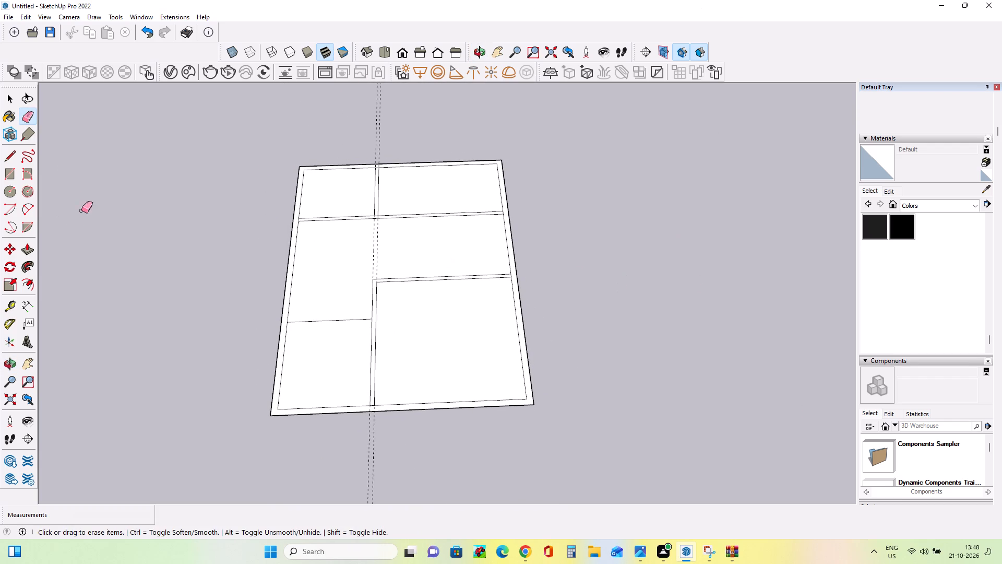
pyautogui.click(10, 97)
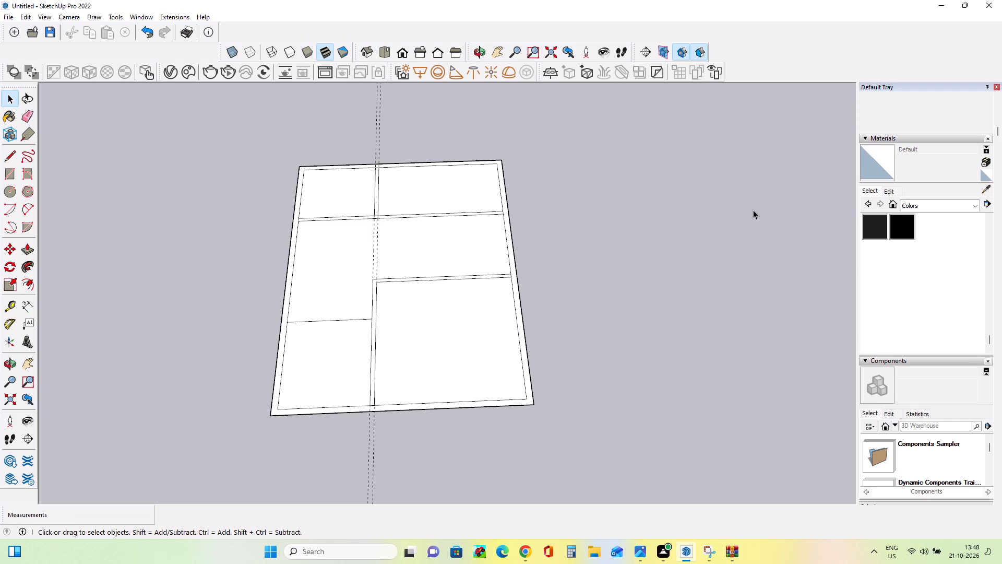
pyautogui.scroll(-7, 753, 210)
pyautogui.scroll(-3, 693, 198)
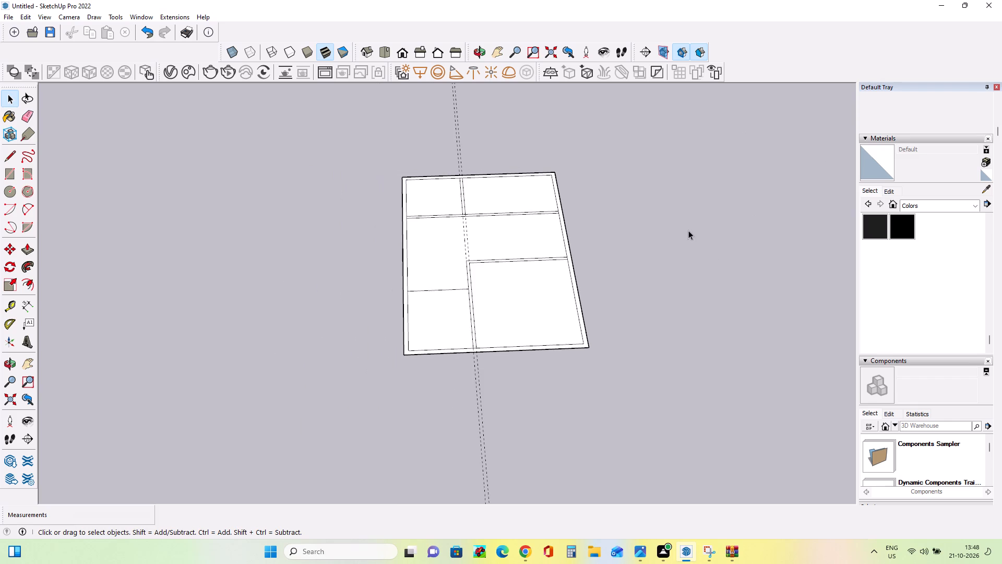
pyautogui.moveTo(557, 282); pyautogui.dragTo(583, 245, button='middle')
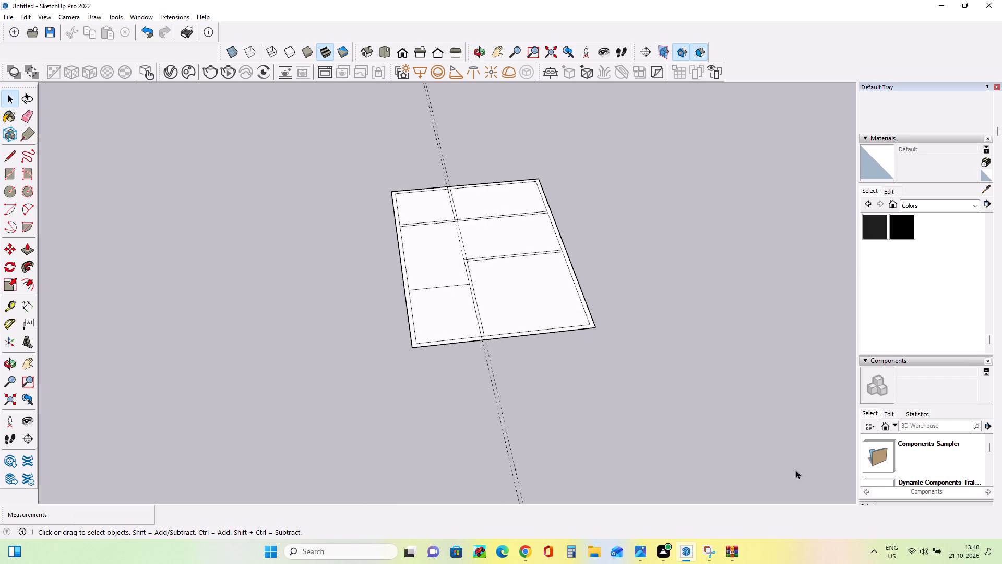
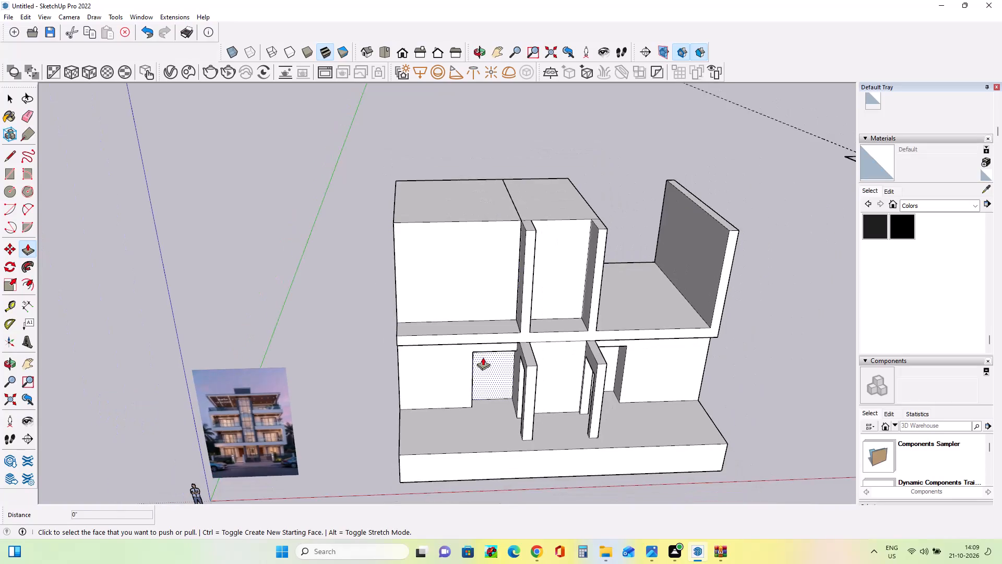
# Compare the two-storey building model with the reference façade image from several angles.
pyautogui.moveTo(483, 358); pyautogui.dragTo(476, 340, button='middle')
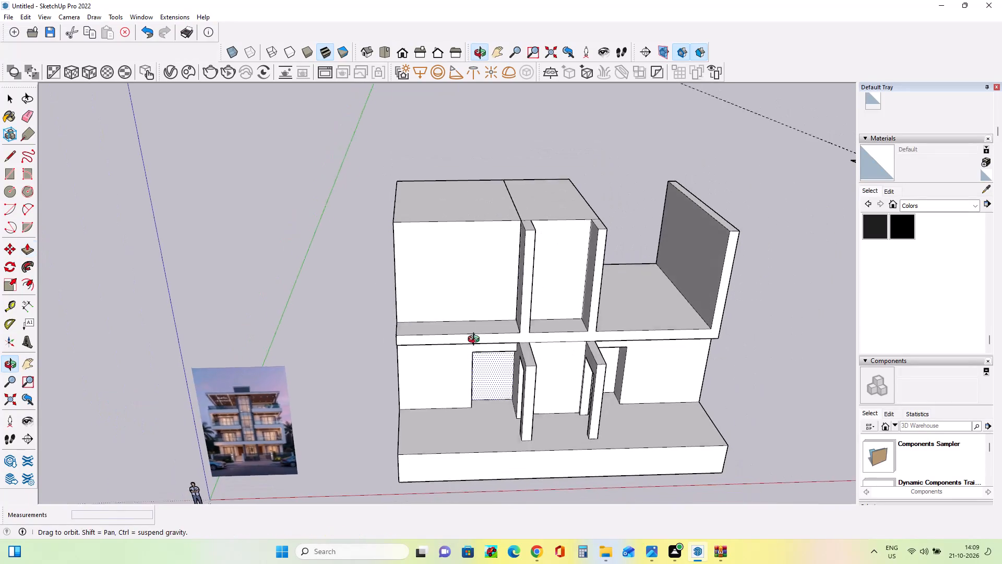
pyautogui.moveTo(476, 340); pyautogui.dragTo(475, 328, button='middle')
pyautogui.scroll(3, 483, 345)
pyautogui.moveTo(483, 347); pyautogui.dragTo(480, 334, button='middle')
pyautogui.scroll(-4, 480, 334)
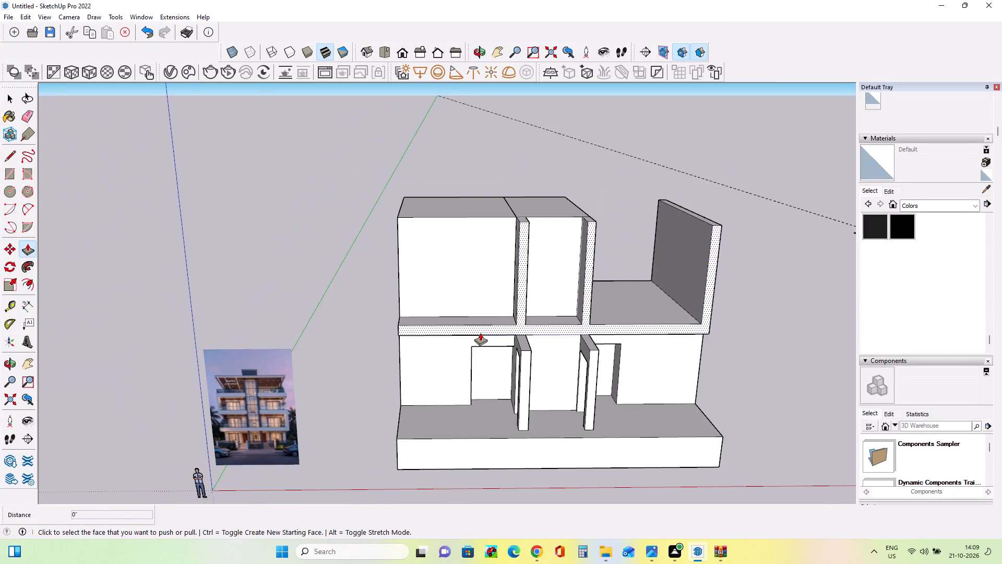
pyautogui.moveTo(481, 334); pyautogui.dragTo(491, 356, button='middle')
pyautogui.scroll(6, 232, 439)
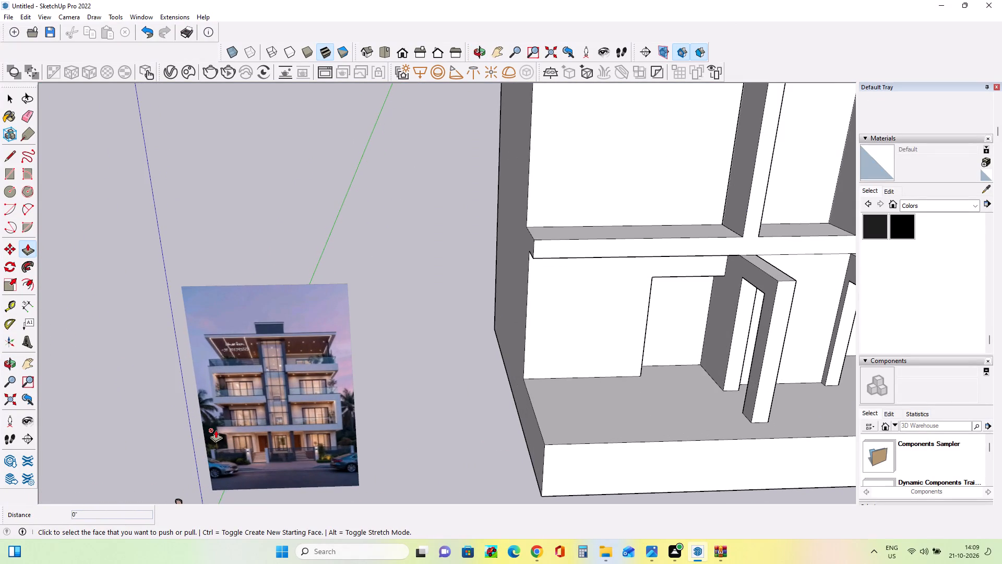
pyautogui.scroll(-8, 216, 430)
pyautogui.moveTo(443, 401); pyautogui.dragTo(374, 407, button='middle')
pyautogui.scroll(3, 492, 280)
pyautogui.moveTo(497, 284); pyautogui.dragTo(505, 300, button='middle')
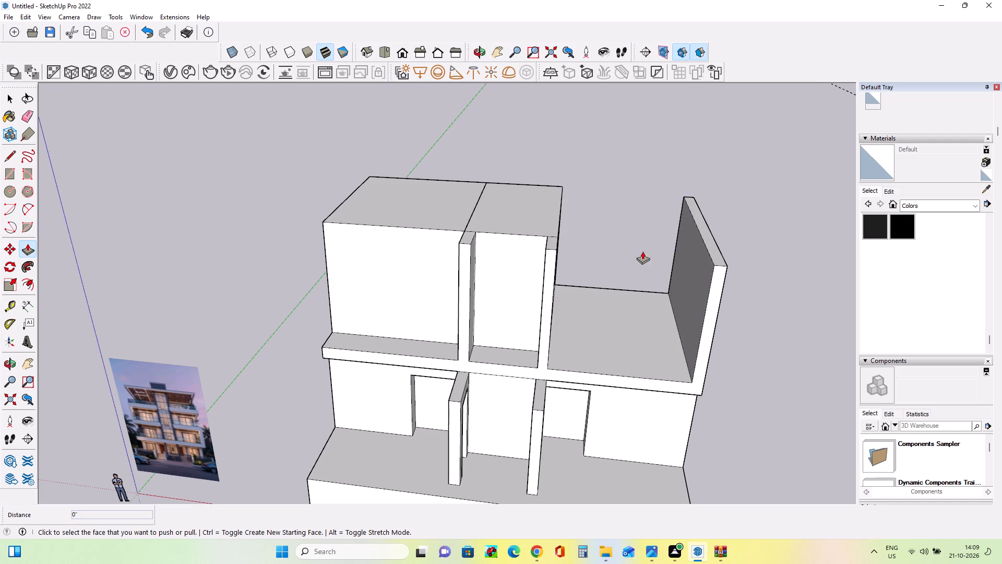
pyautogui.moveTo(521, 337); pyautogui.dragTo(521, 353, button='middle')
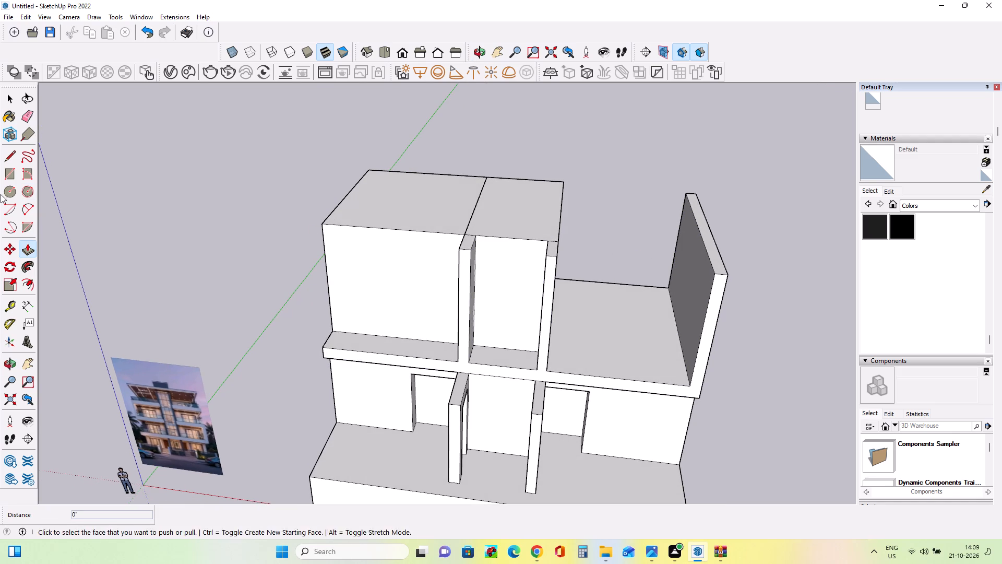
# Draw a rectangle about 24'2" by 19'11" on the upper floor slab of the open bay, leaving the front balcony strip clear.
pyautogui.click(6, 176)
pyautogui.moveTo(547, 334); pyautogui.dragTo(461, 373, button='middle')
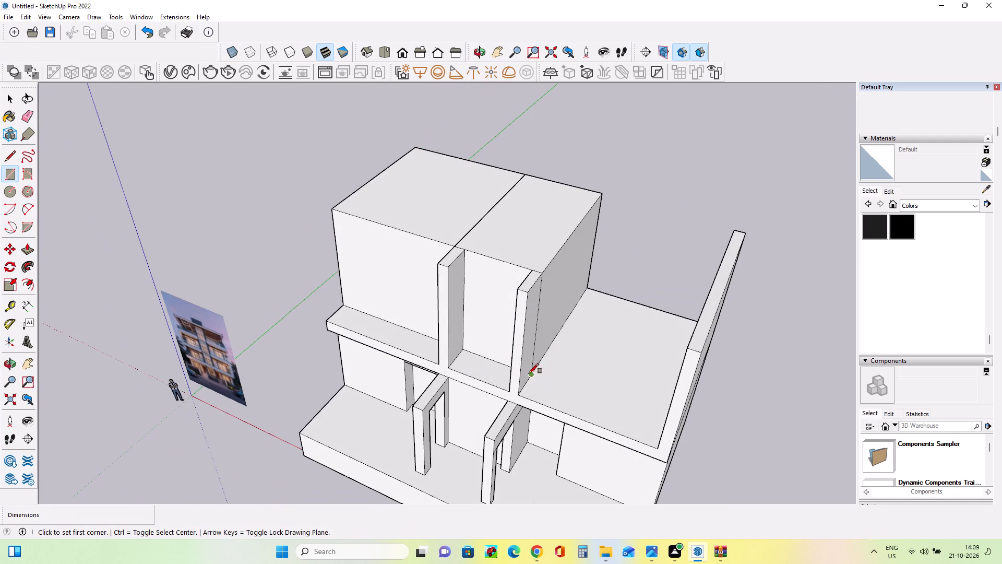
pyautogui.click(532, 374)
pyautogui.moveTo(582, 370); pyautogui.dragTo(663, 372, button='middle')
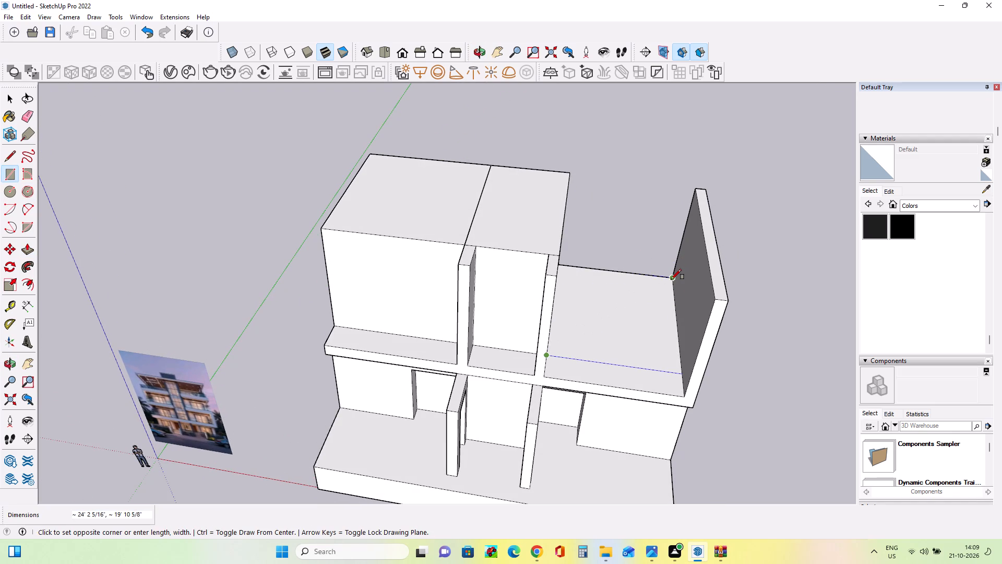
pyautogui.click(671, 279)
# Push/Pull the open bay's rectangle up about 17'1", plus 8" more, level with the adjoining upper-floor roof.
pyautogui.moveTo(603, 317); pyautogui.dragTo(604, 335, button='middle')
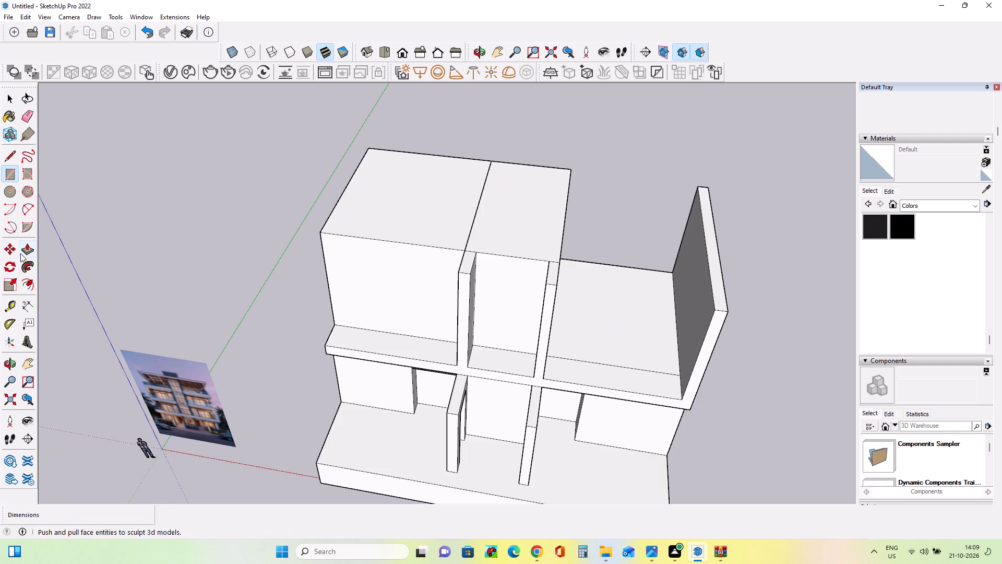
pyautogui.click(26, 250)
pyautogui.click(617, 328)
pyautogui.click(608, 327)
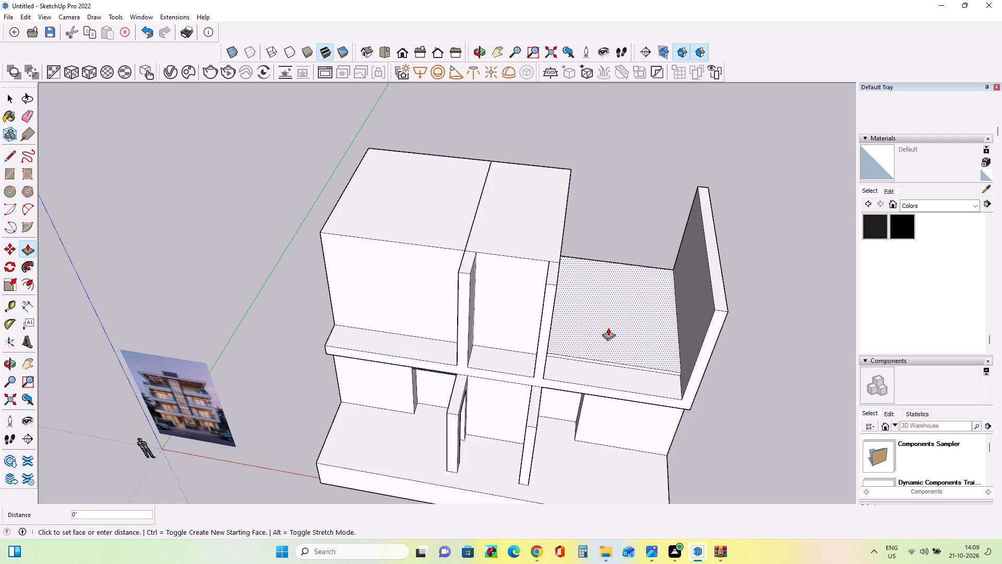
pyautogui.click(534, 222)
pyautogui.moveTo(516, 326); pyautogui.dragTo(352, 285, button='middle')
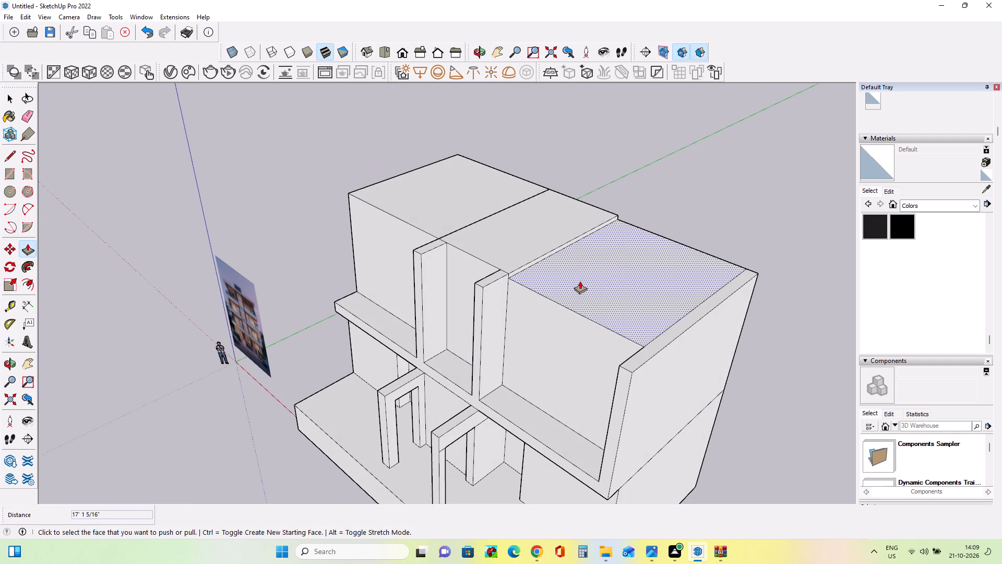
pyautogui.click(580, 281)
pyautogui.click(515, 244)
# Pull the top of the outer end wall up above the new block's roof.
pyautogui.moveTo(533, 338); pyautogui.dragTo(648, 355, button='middle')
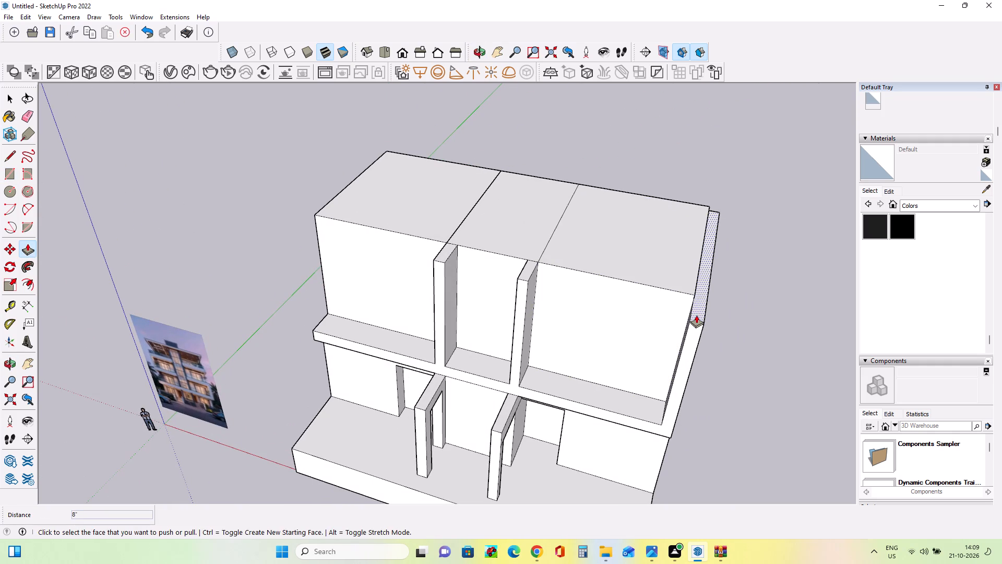
pyautogui.click(696, 315)
pyautogui.click(699, 294)
pyautogui.moveTo(700, 269); pyautogui.dragTo(700, 281)
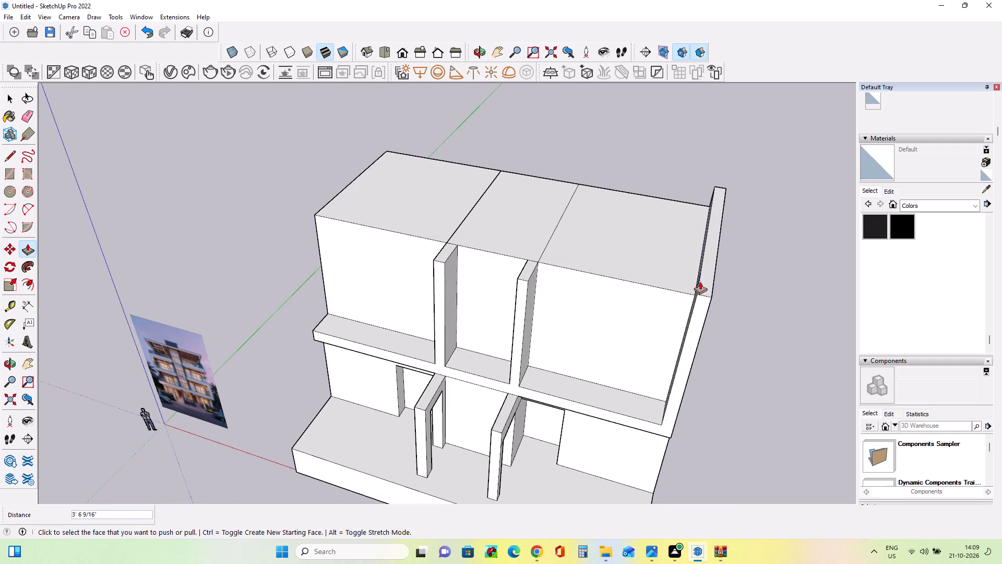
pyautogui.moveTo(700, 281); pyautogui.dragTo(700, 275)
# Pull the raised end wall's inner face about 19'11" across the bay to form a roof slab over it.
pyautogui.moveTo(688, 325); pyautogui.dragTo(873, 321, button='middle')
pyautogui.click(656, 183)
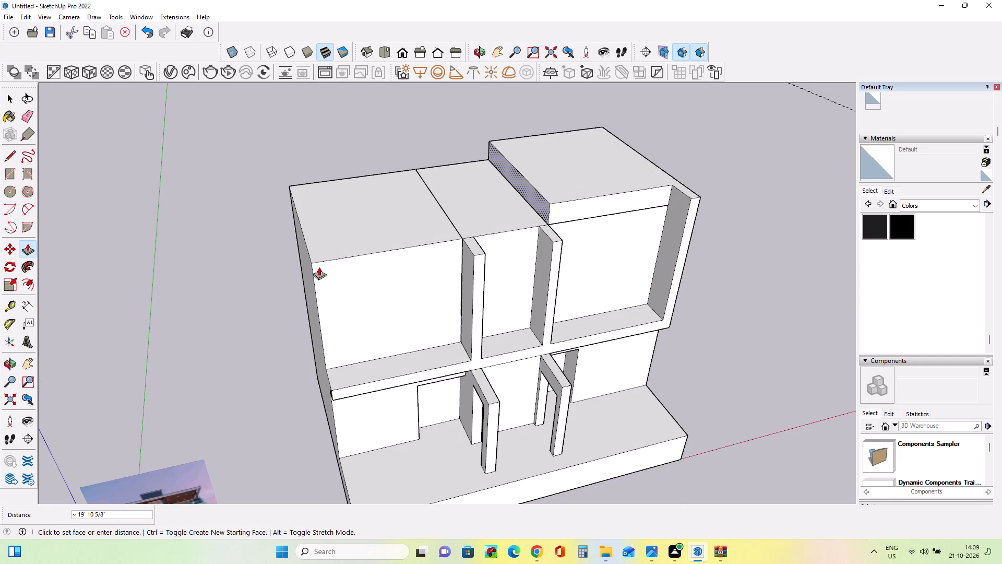
pyautogui.click(386, 250)
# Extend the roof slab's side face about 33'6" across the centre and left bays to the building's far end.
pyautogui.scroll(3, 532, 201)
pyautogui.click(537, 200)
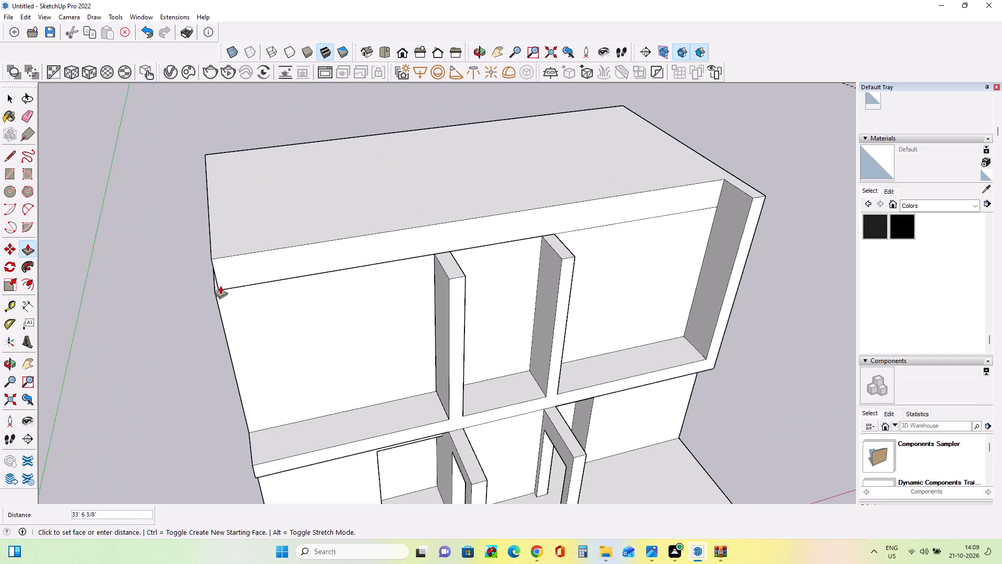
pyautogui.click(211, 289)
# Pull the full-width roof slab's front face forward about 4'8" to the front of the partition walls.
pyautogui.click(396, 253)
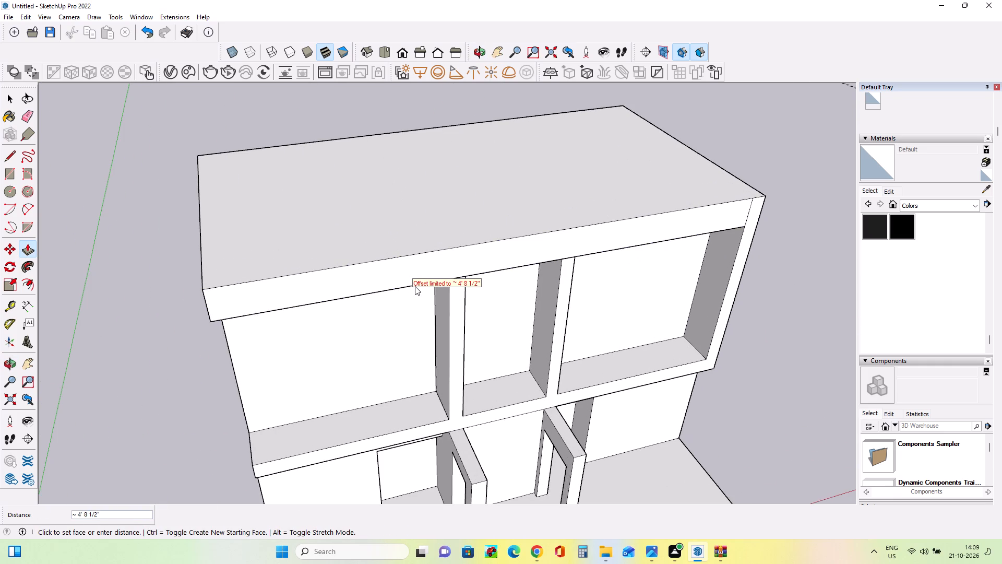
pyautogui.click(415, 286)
# Compare the full-width roof slab with the reference façade image.
pyautogui.middleClick(413, 351)
pyautogui.scroll(-5, 412, 351)
pyautogui.moveTo(444, 371); pyautogui.dragTo(431, 251, button='middle')
pyautogui.scroll(-3, 431, 251)
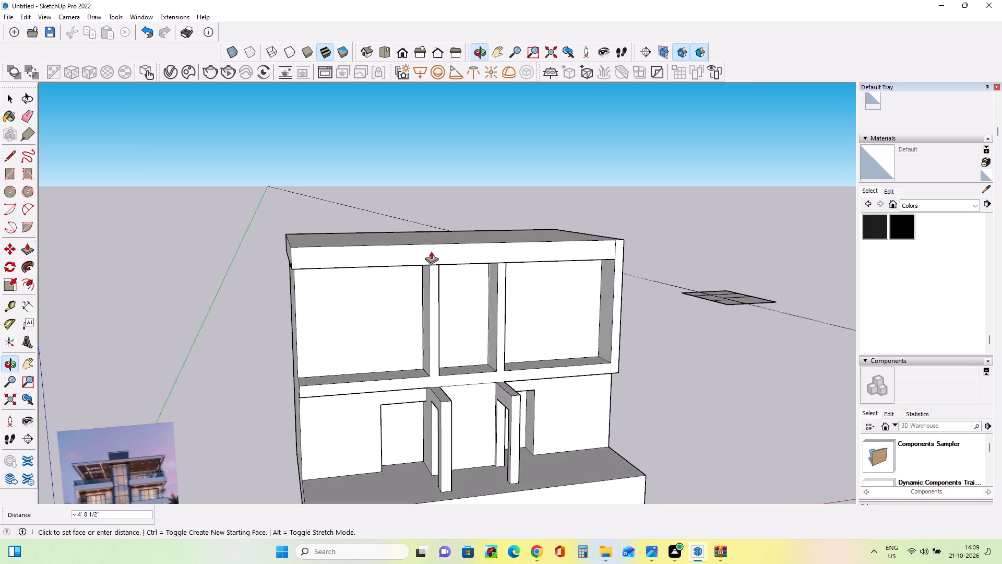
pyautogui.scroll(8, 182, 457)
pyautogui.moveTo(265, 451); pyautogui.dragTo(153, 501, button='middle')
pyautogui.scroll(-4, 146, 505)
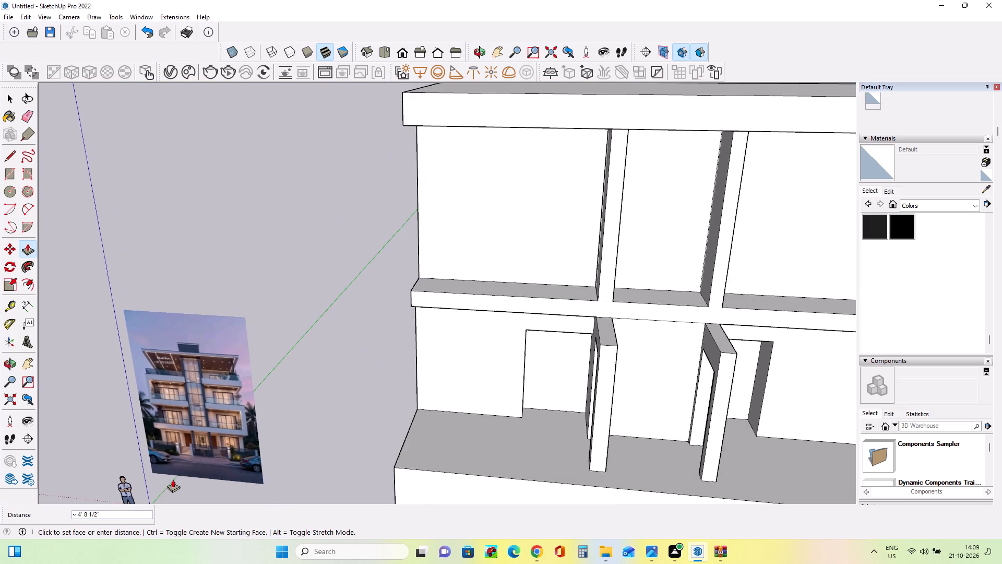
pyautogui.scroll(-3, 173, 479)
pyautogui.moveTo(468, 331); pyautogui.dragTo(562, 358, button='middle')
pyautogui.scroll(-1, 562, 358)
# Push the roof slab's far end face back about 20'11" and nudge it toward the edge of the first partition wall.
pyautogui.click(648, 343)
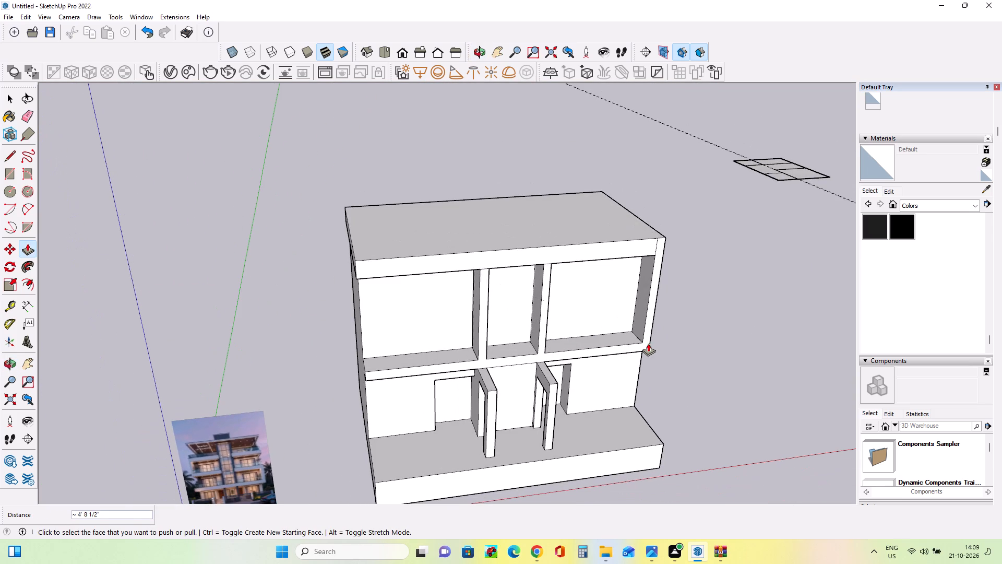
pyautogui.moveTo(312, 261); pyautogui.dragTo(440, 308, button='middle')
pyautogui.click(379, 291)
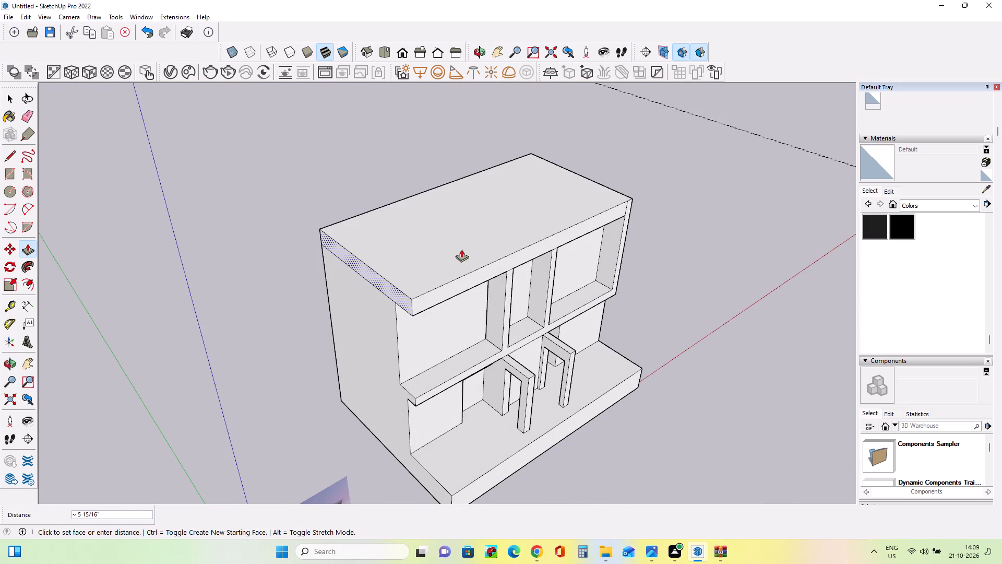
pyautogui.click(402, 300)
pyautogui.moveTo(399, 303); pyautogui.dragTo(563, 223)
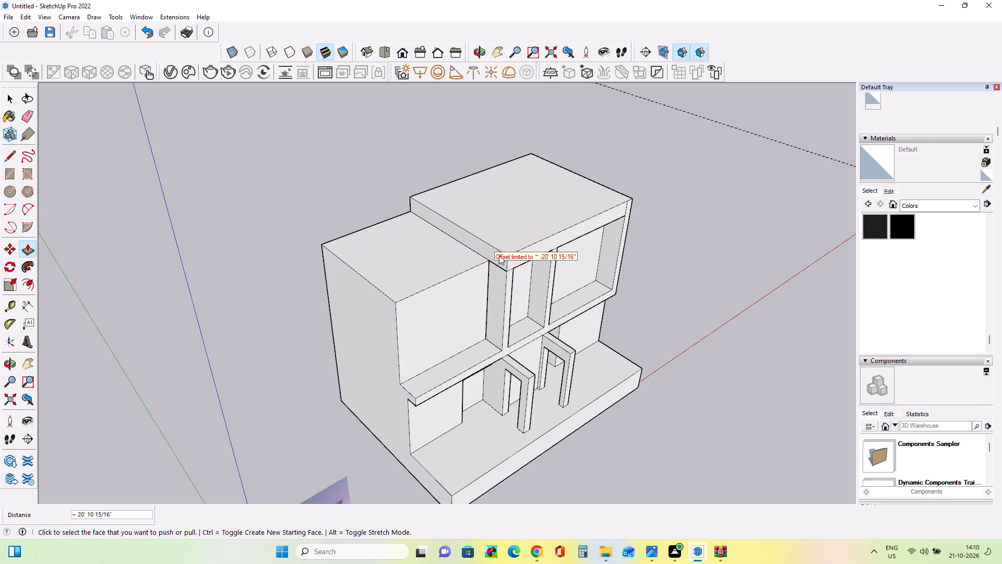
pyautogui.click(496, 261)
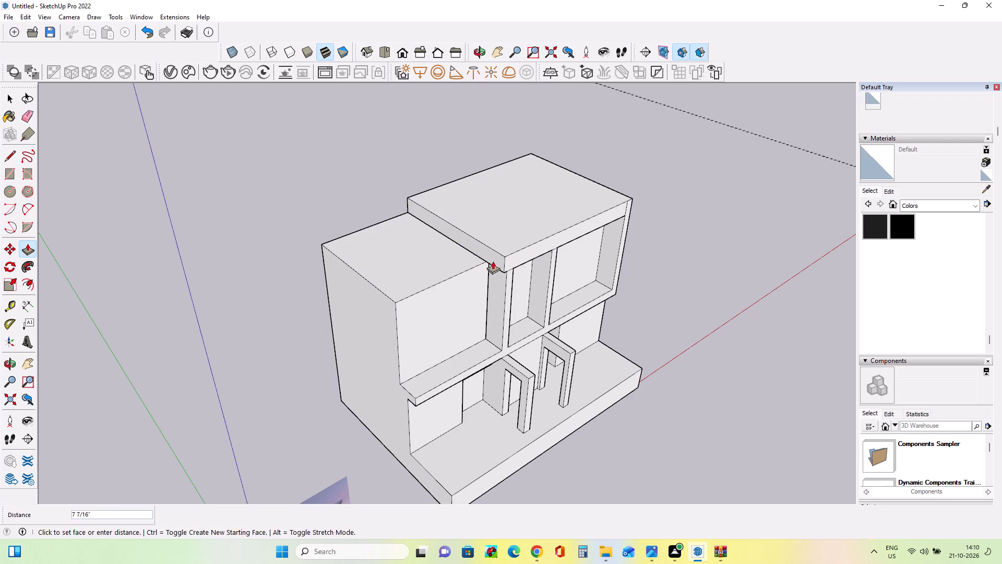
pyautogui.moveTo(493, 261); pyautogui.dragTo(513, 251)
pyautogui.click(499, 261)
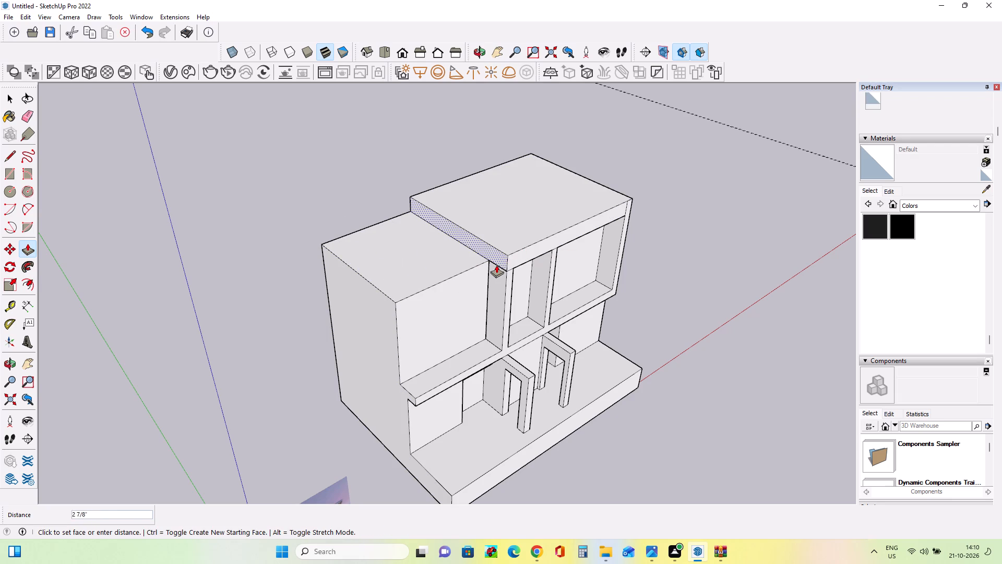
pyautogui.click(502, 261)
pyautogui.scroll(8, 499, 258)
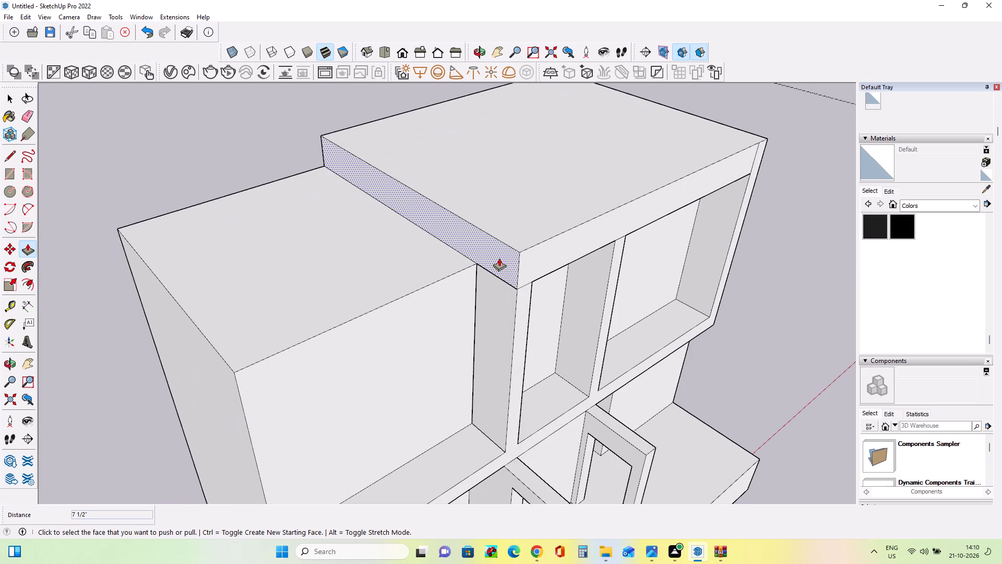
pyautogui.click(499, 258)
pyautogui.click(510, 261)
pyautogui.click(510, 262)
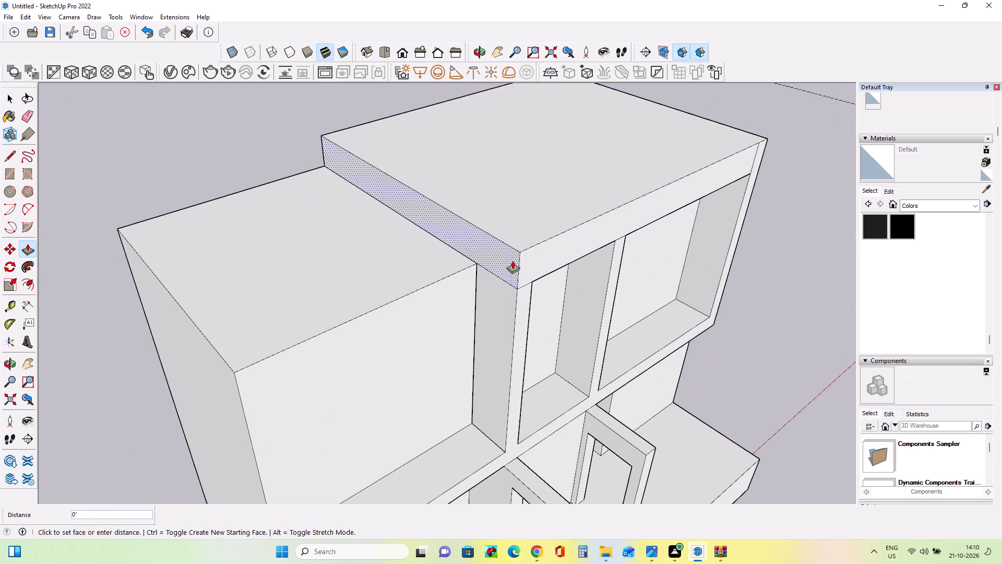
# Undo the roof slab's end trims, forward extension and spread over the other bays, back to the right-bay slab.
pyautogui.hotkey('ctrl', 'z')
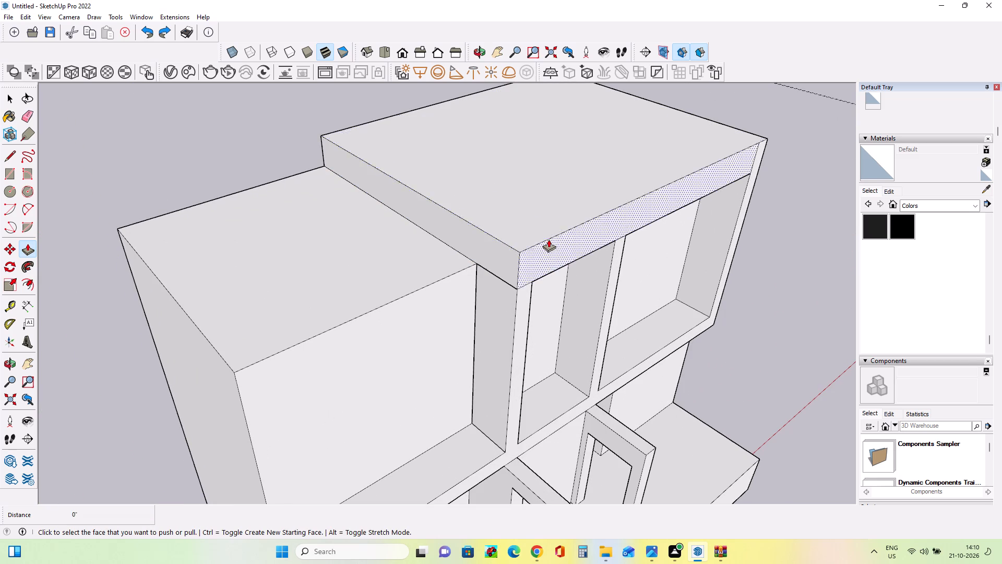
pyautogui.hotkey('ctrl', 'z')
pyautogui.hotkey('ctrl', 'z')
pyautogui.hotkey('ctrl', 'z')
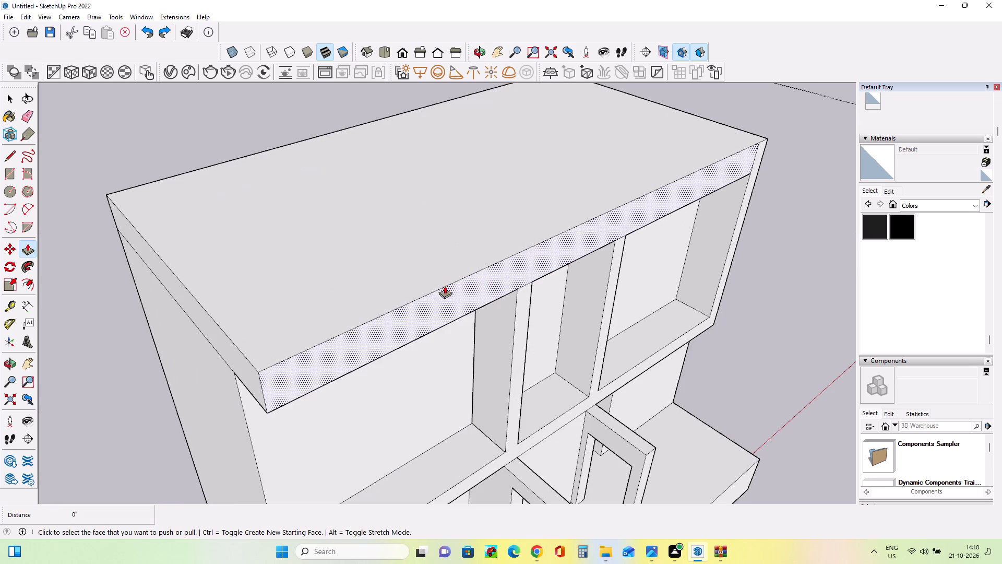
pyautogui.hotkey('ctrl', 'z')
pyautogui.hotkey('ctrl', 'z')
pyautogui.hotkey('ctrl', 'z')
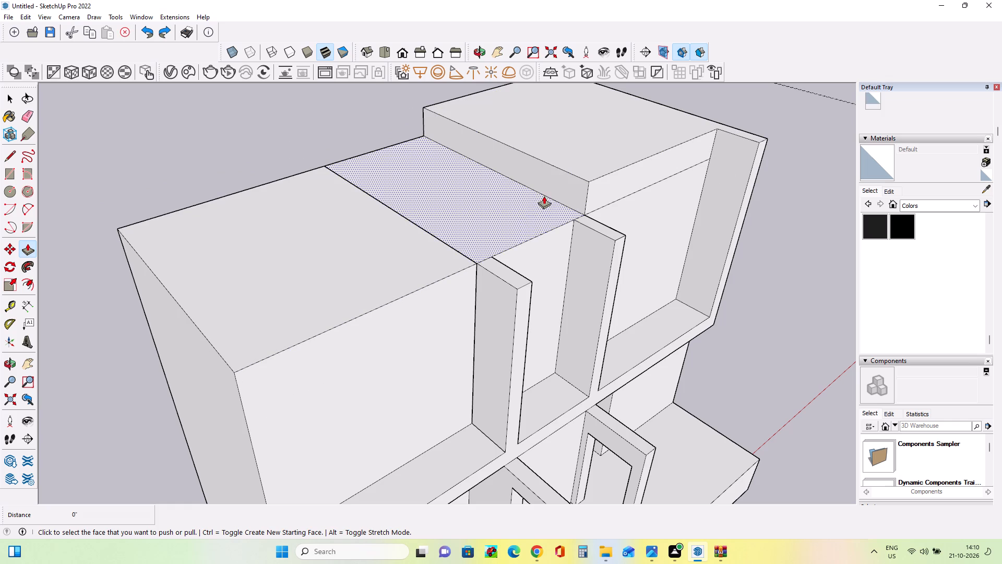
# Pull the right bay's roof slab front face forward, flush with the front of the end wall.
pyautogui.scroll(-7, 517, 232)
pyautogui.scroll(1, 517, 232)
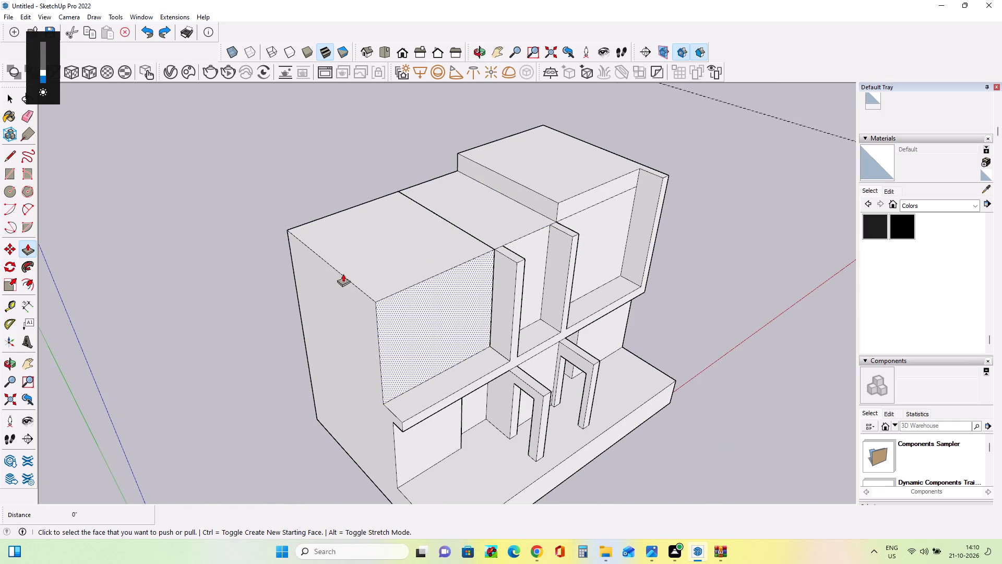
pyautogui.moveTo(338, 264); pyautogui.dragTo(323, 204, button='middle')
pyautogui.scroll(-1, 559, 289)
pyautogui.moveTo(421, 326); pyautogui.dragTo(353, 334, button='middle')
pyautogui.scroll(-3, 512, 286)
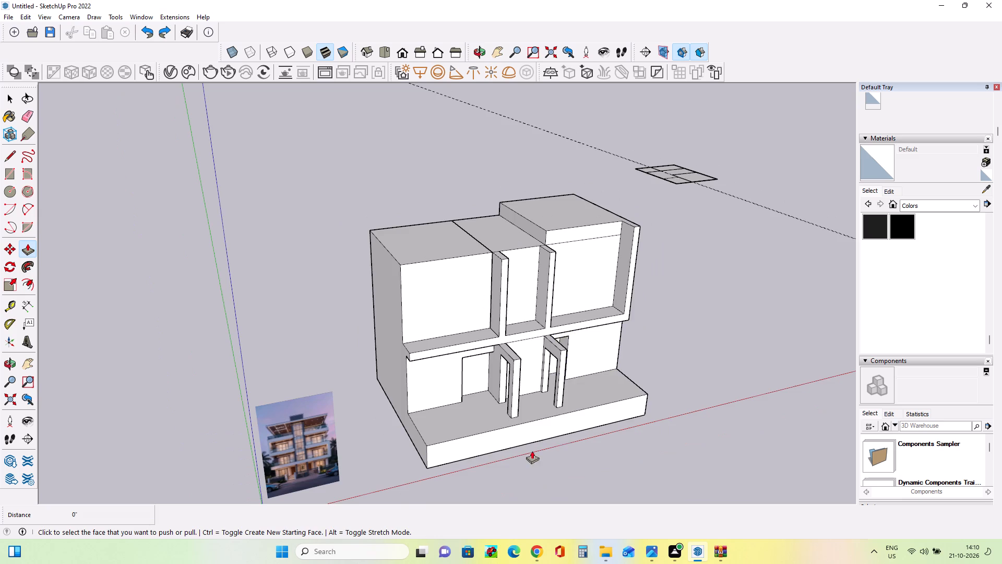
pyautogui.scroll(3, 496, 448)
pyautogui.moveTo(521, 413); pyautogui.dragTo(458, 436, button='middle')
pyautogui.scroll(5, 653, 162)
pyautogui.click(652, 172)
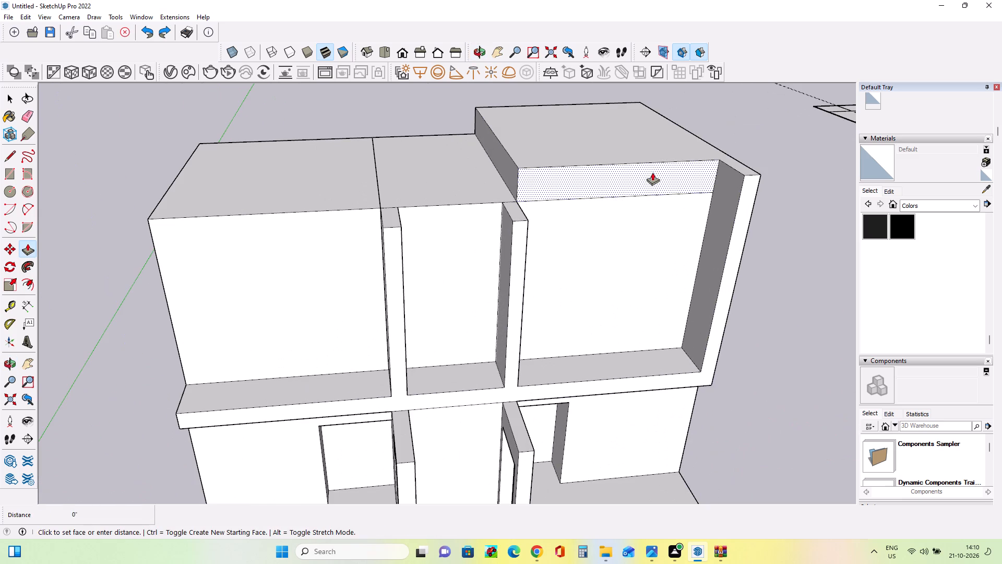
pyautogui.click(747, 206)
# Lower the top face of the right bay's roof slab about 10".
pyautogui.click(633, 149)
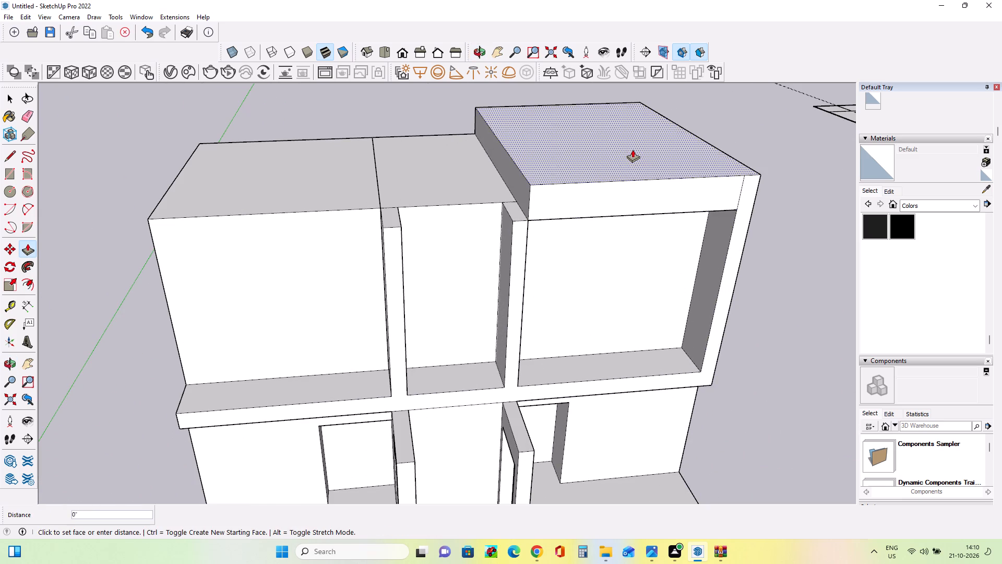
pyautogui.click(630, 157)
# Raise the left bay's roof 2'6", level with the top of the right bay's roof slab.
pyautogui.moveTo(555, 190); pyautogui.dragTo(605, 189, button='middle')
pyautogui.moveTo(355, 203); pyautogui.dragTo(365, 222, button='middle')
pyautogui.moveTo(308, 225); pyautogui.dragTo(336, 237, button='middle')
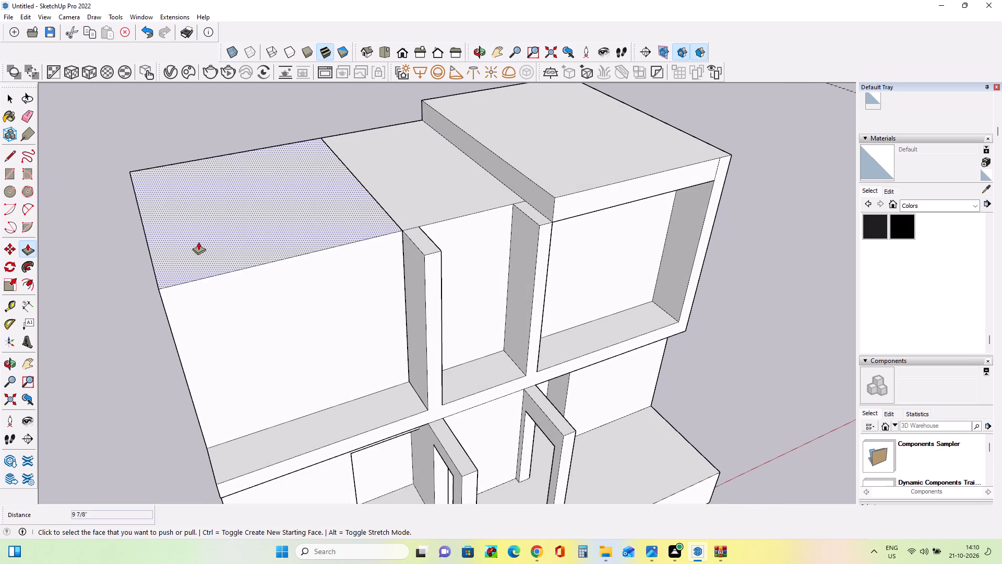
pyautogui.click(200, 241)
pyautogui.click(531, 160)
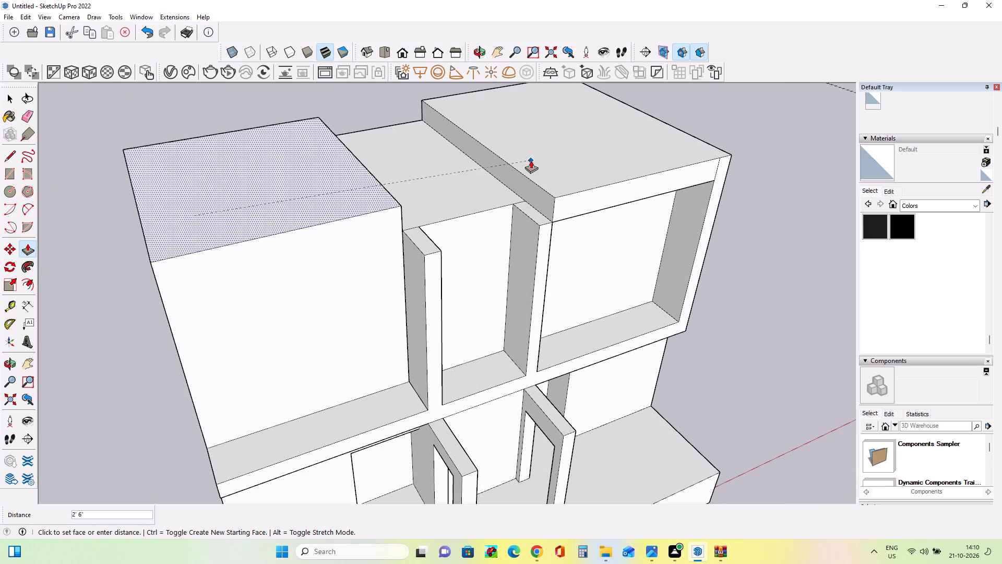
# Draw a rectangle across the top of the left bay's front face, marking the raised roof slab's front edge down to the middle roof level.
pyautogui.moveTo(452, 235); pyautogui.dragTo(436, 196, button='middle')
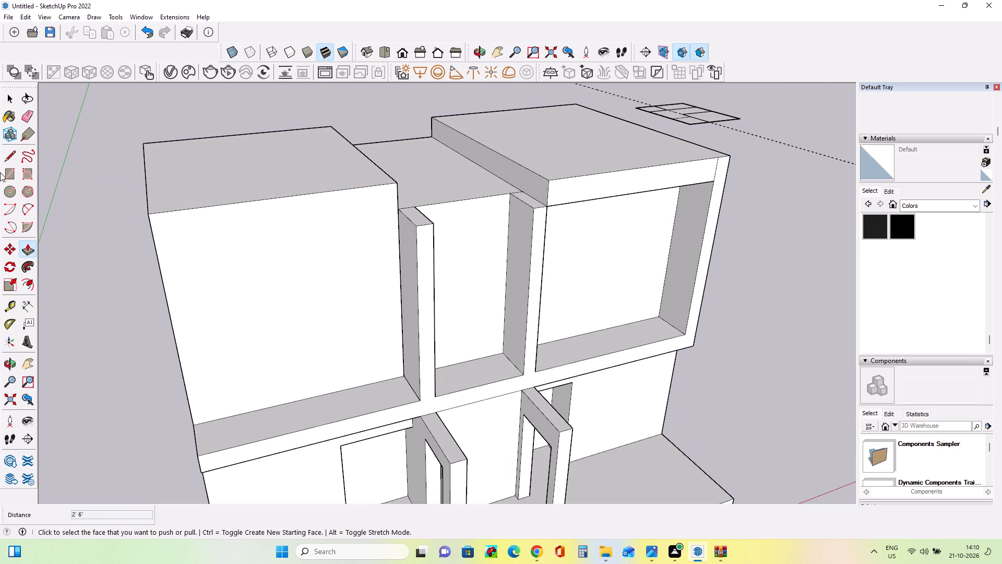
pyautogui.click(11, 174)
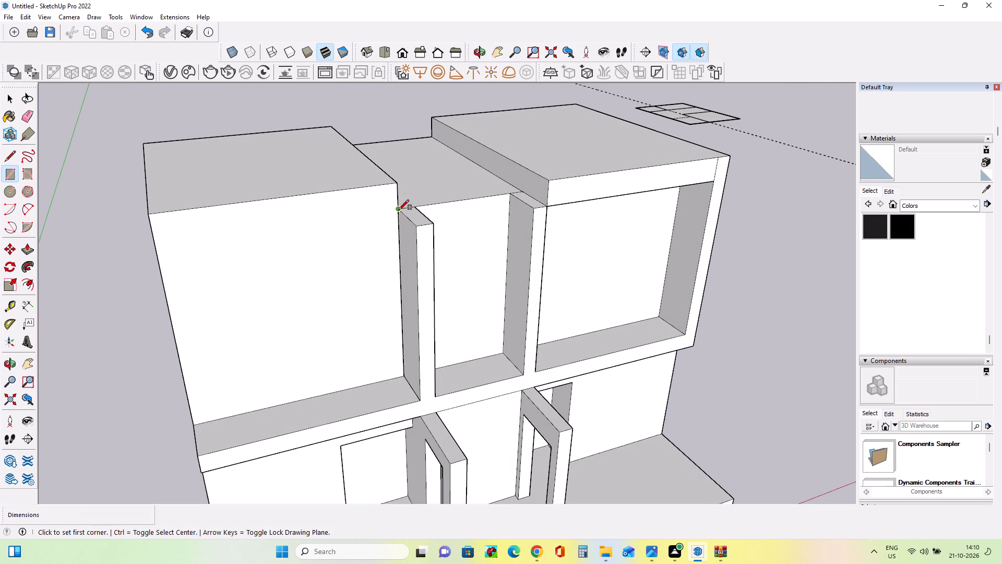
pyautogui.click(399, 210)
pyautogui.click(147, 217)
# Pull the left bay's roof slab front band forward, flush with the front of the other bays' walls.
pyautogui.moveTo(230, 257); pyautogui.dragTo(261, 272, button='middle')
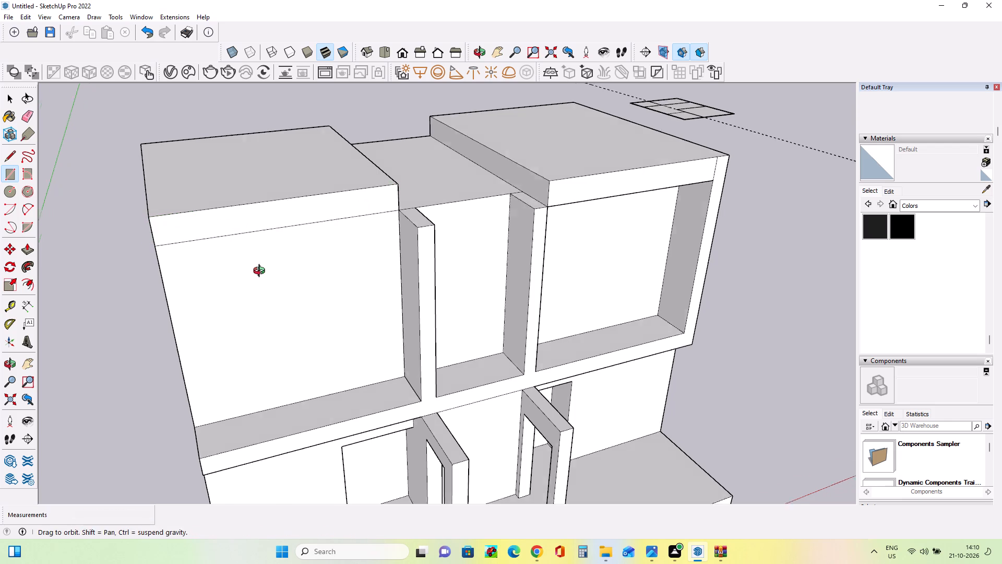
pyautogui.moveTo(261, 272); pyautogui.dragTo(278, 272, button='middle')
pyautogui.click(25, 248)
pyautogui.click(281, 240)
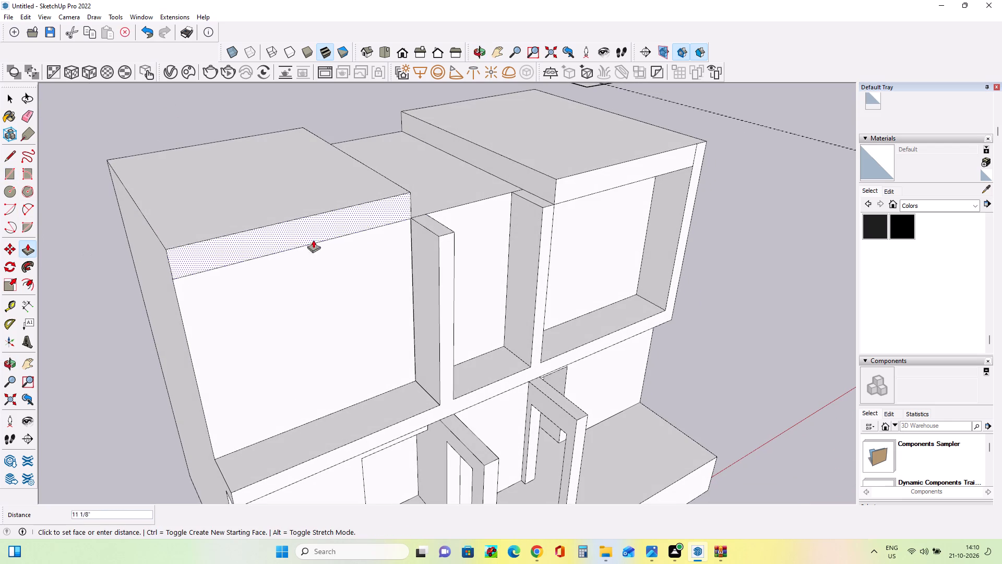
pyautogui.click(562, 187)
# Examine the whole front of the building with both projecting roof slabs, comparing it with the reference image.
pyautogui.moveTo(347, 260); pyautogui.dragTo(233, 254, button='middle')
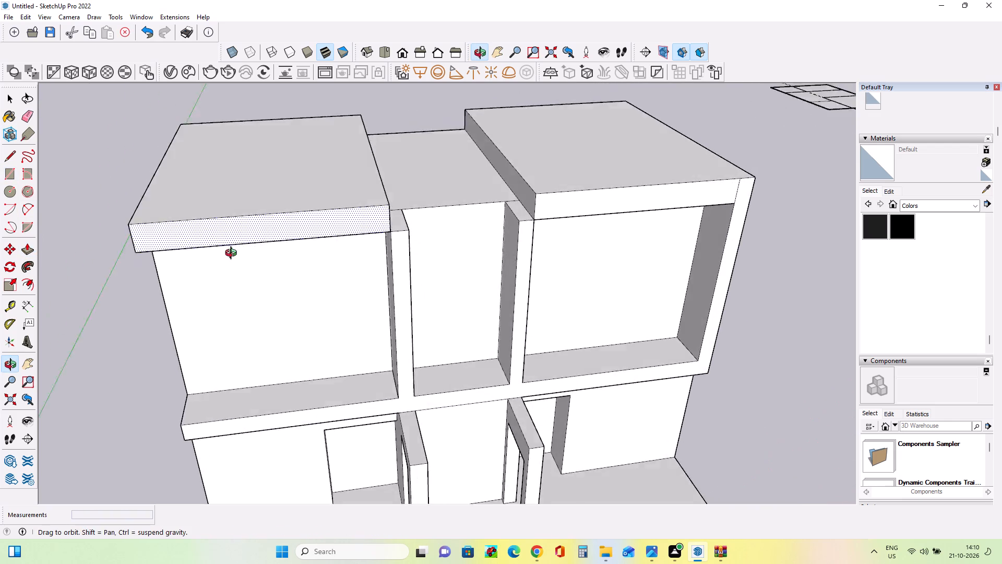
pyautogui.moveTo(233, 254); pyautogui.dragTo(241, 241, button='middle')
pyautogui.scroll(-7, 288, 229)
pyautogui.scroll(-3, 354, 224)
pyautogui.moveTo(258, 245); pyautogui.dragTo(282, 213, button='middle')
pyautogui.scroll(-1, 282, 213)
pyautogui.scroll(3, 278, 209)
pyautogui.moveTo(283, 216); pyautogui.dragTo(289, 241, button='middle')
pyautogui.scroll(-1, 351, 234)
pyautogui.scroll(3, 351, 234)
pyautogui.moveTo(422, 236); pyautogui.dragTo(272, 291, button='middle')
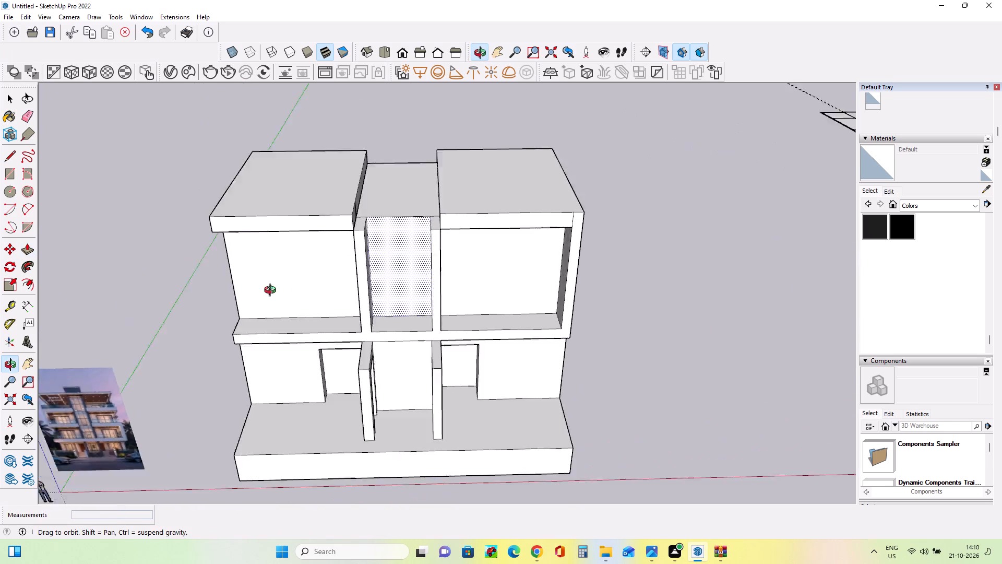
pyautogui.moveTo(272, 291); pyautogui.dragTo(272, 291, button='middle')
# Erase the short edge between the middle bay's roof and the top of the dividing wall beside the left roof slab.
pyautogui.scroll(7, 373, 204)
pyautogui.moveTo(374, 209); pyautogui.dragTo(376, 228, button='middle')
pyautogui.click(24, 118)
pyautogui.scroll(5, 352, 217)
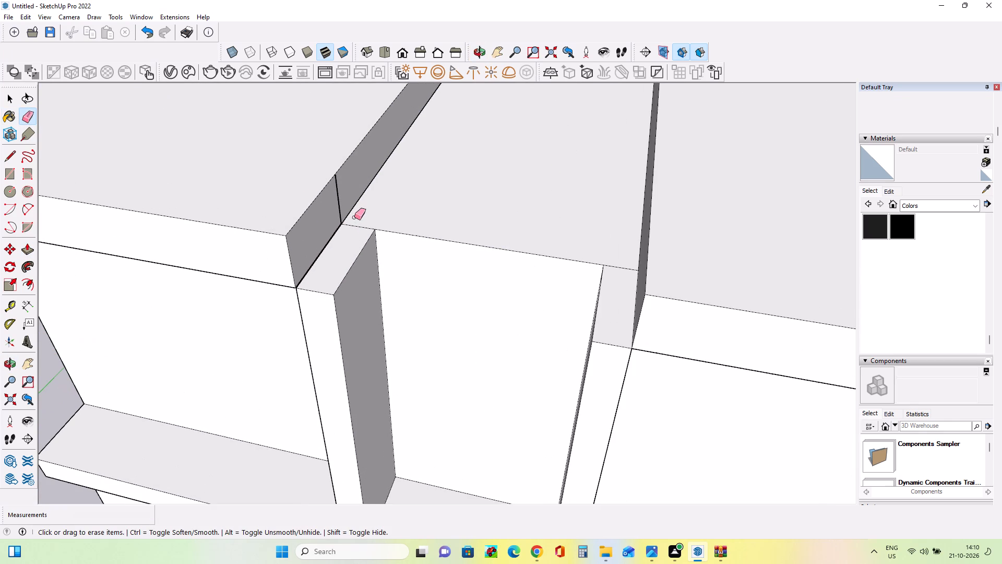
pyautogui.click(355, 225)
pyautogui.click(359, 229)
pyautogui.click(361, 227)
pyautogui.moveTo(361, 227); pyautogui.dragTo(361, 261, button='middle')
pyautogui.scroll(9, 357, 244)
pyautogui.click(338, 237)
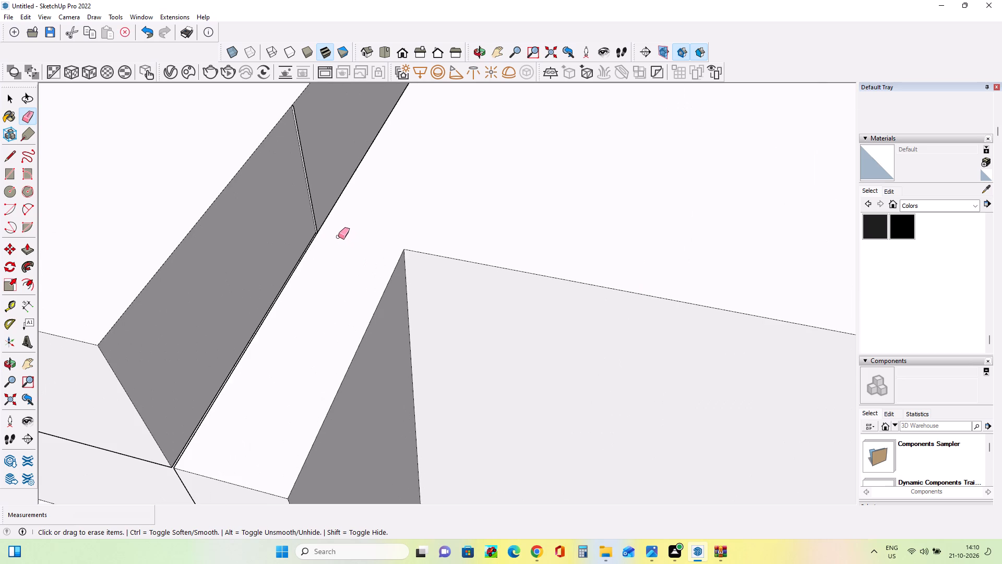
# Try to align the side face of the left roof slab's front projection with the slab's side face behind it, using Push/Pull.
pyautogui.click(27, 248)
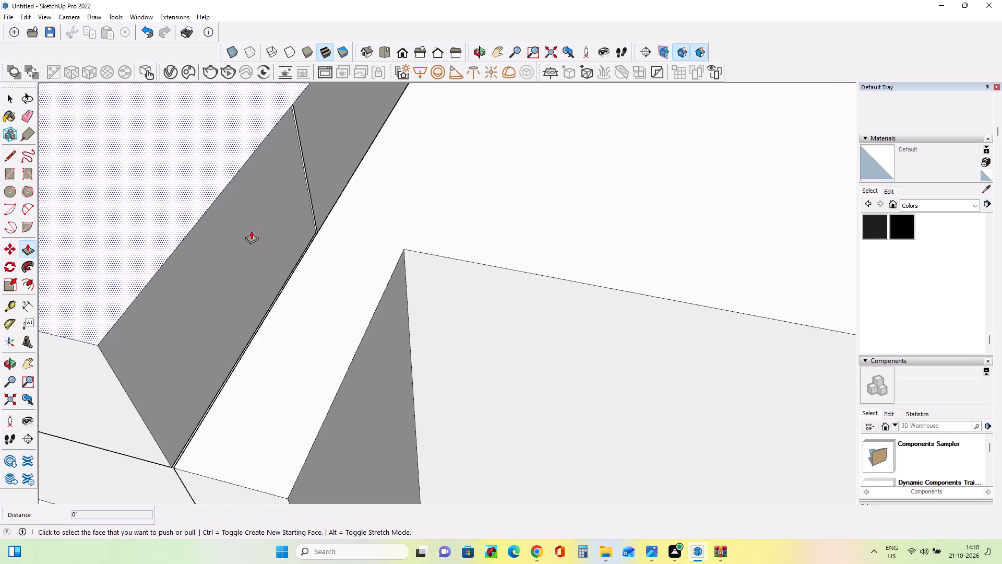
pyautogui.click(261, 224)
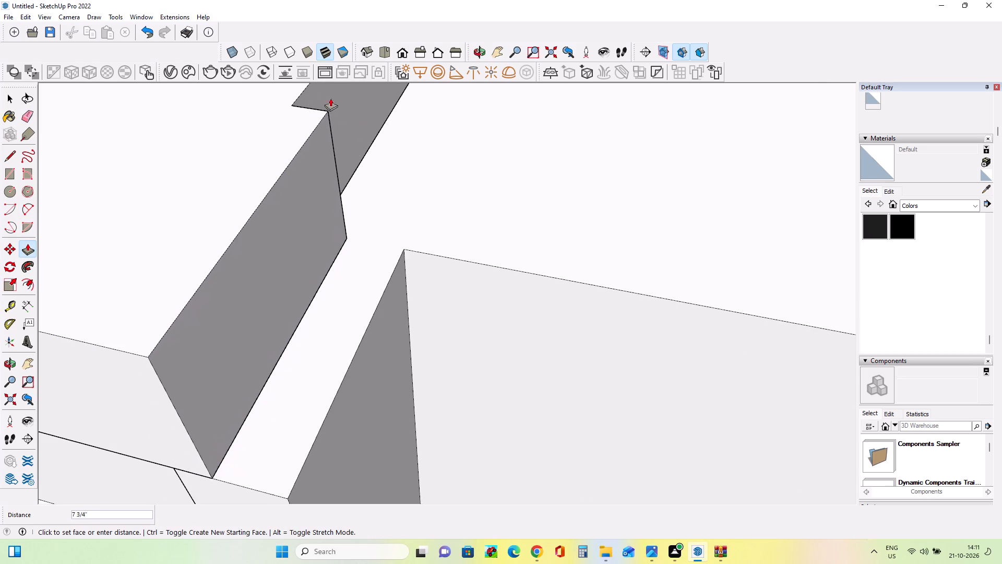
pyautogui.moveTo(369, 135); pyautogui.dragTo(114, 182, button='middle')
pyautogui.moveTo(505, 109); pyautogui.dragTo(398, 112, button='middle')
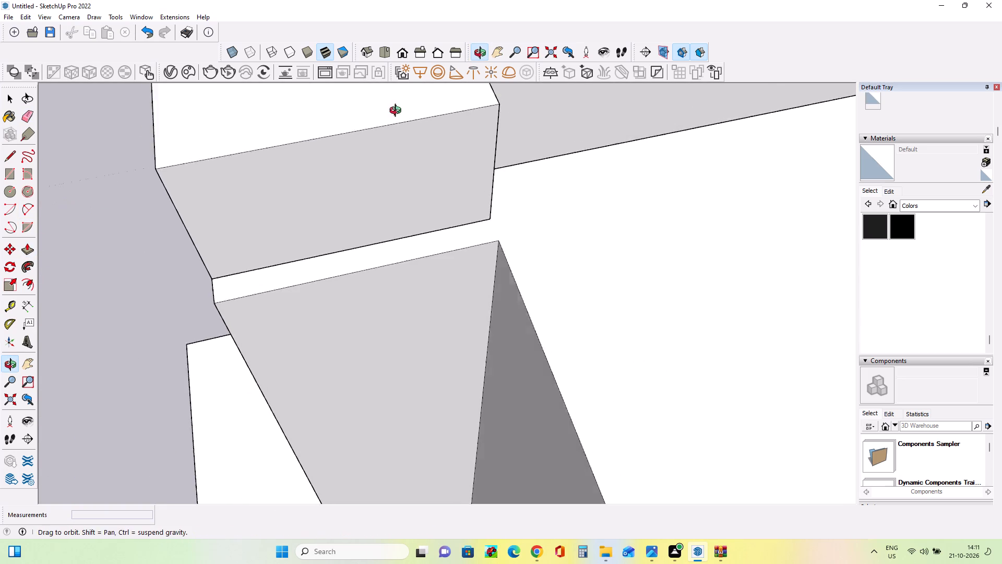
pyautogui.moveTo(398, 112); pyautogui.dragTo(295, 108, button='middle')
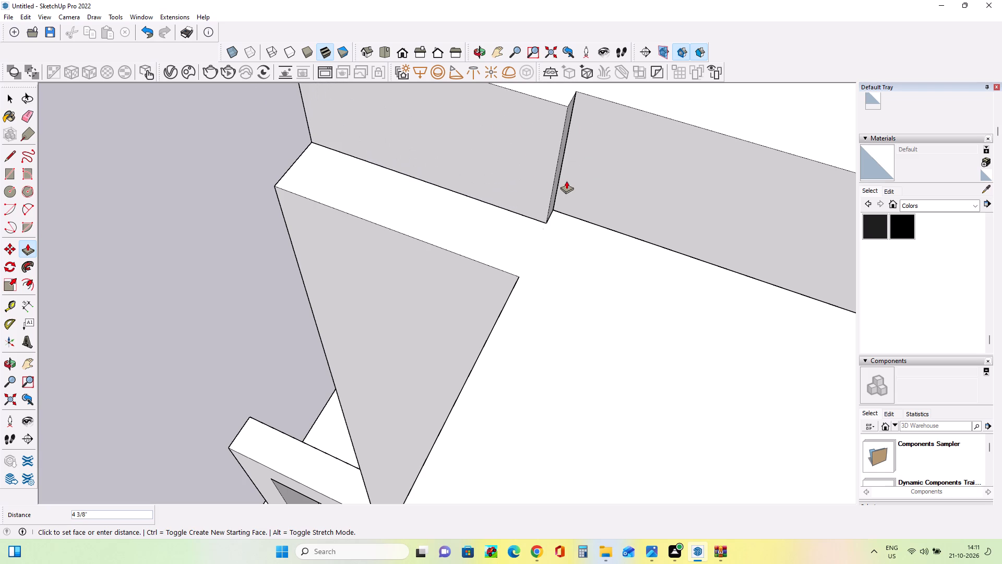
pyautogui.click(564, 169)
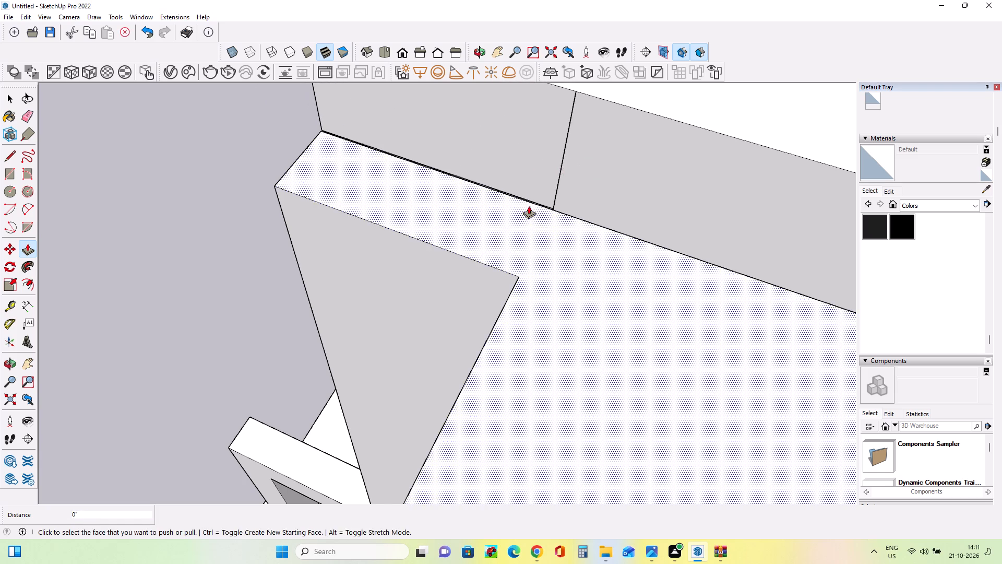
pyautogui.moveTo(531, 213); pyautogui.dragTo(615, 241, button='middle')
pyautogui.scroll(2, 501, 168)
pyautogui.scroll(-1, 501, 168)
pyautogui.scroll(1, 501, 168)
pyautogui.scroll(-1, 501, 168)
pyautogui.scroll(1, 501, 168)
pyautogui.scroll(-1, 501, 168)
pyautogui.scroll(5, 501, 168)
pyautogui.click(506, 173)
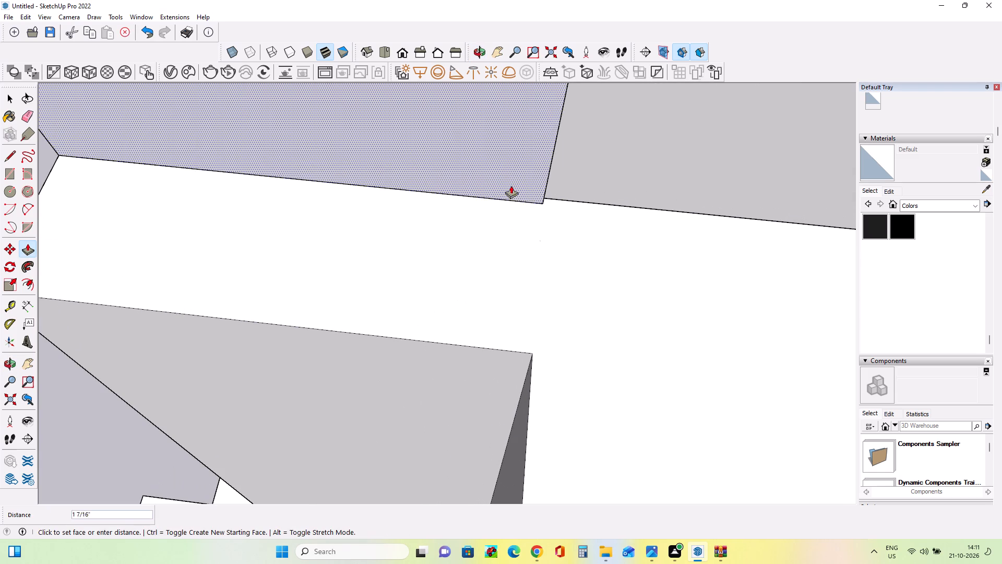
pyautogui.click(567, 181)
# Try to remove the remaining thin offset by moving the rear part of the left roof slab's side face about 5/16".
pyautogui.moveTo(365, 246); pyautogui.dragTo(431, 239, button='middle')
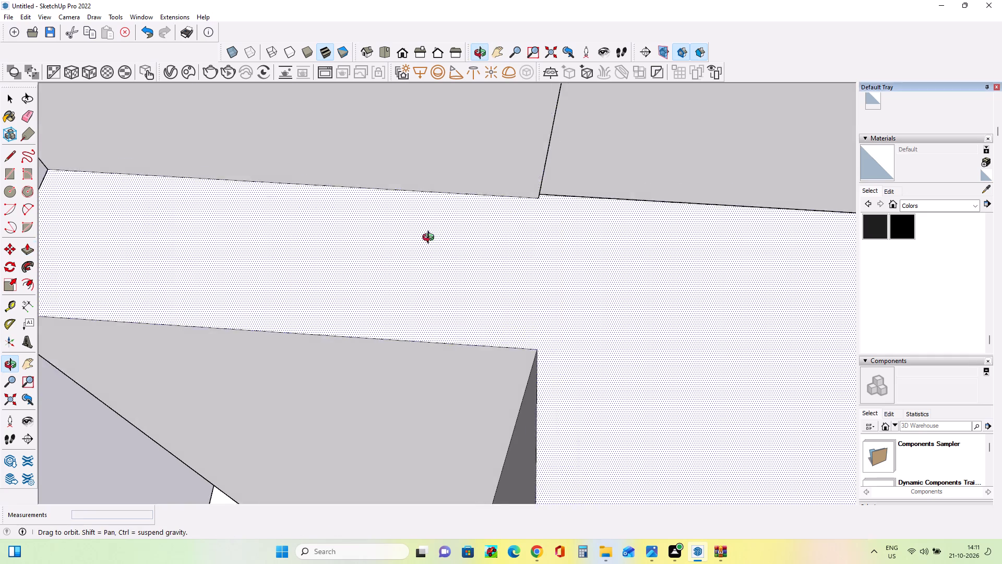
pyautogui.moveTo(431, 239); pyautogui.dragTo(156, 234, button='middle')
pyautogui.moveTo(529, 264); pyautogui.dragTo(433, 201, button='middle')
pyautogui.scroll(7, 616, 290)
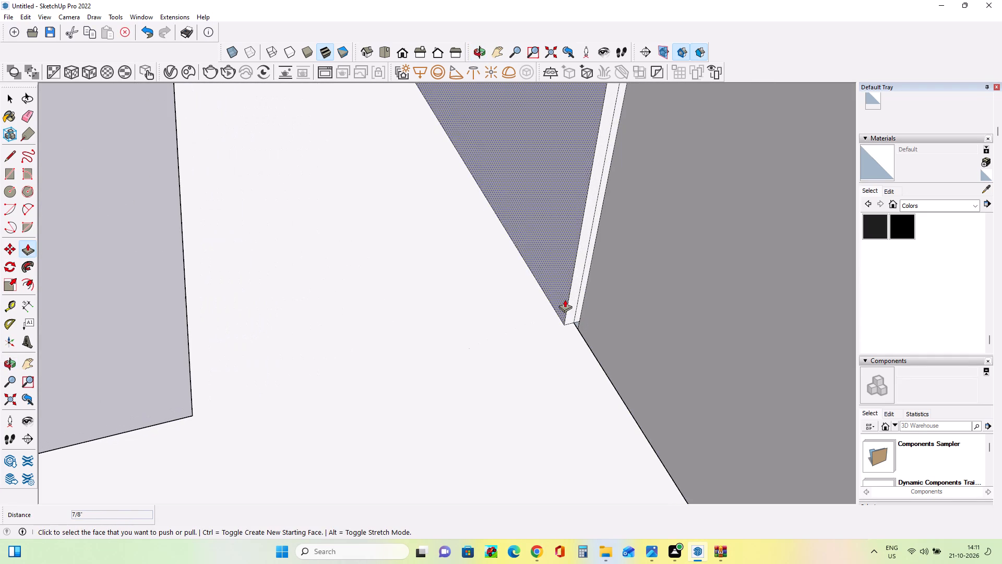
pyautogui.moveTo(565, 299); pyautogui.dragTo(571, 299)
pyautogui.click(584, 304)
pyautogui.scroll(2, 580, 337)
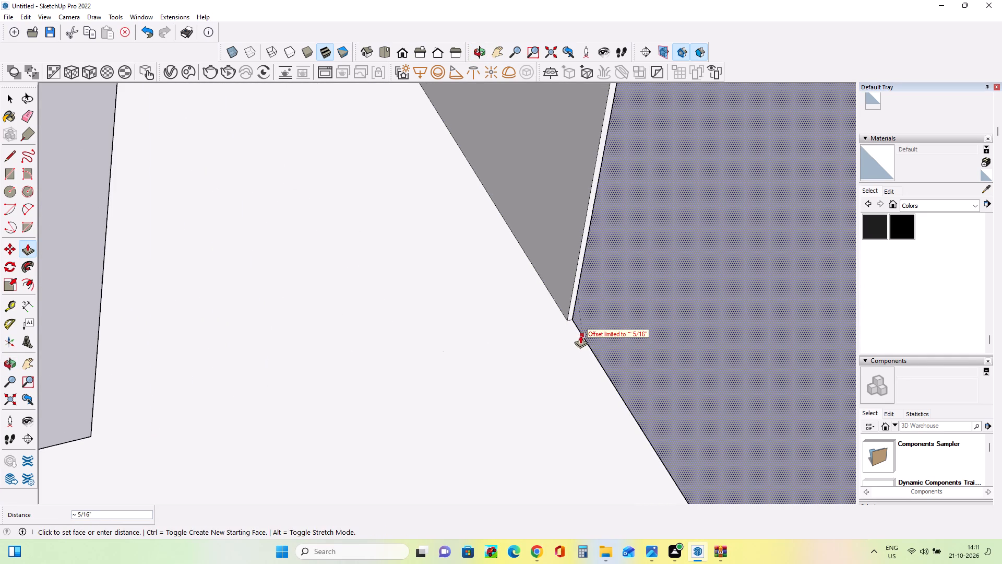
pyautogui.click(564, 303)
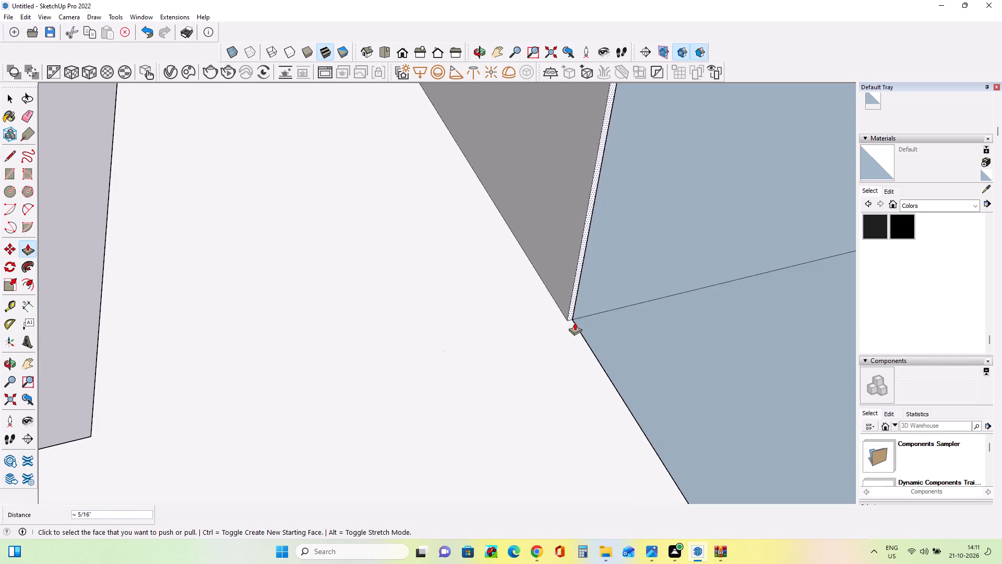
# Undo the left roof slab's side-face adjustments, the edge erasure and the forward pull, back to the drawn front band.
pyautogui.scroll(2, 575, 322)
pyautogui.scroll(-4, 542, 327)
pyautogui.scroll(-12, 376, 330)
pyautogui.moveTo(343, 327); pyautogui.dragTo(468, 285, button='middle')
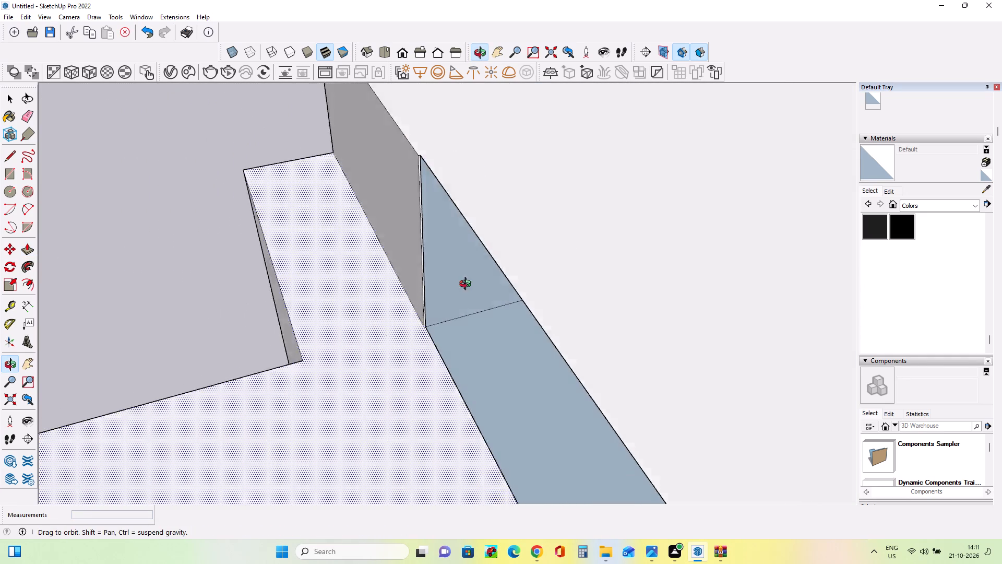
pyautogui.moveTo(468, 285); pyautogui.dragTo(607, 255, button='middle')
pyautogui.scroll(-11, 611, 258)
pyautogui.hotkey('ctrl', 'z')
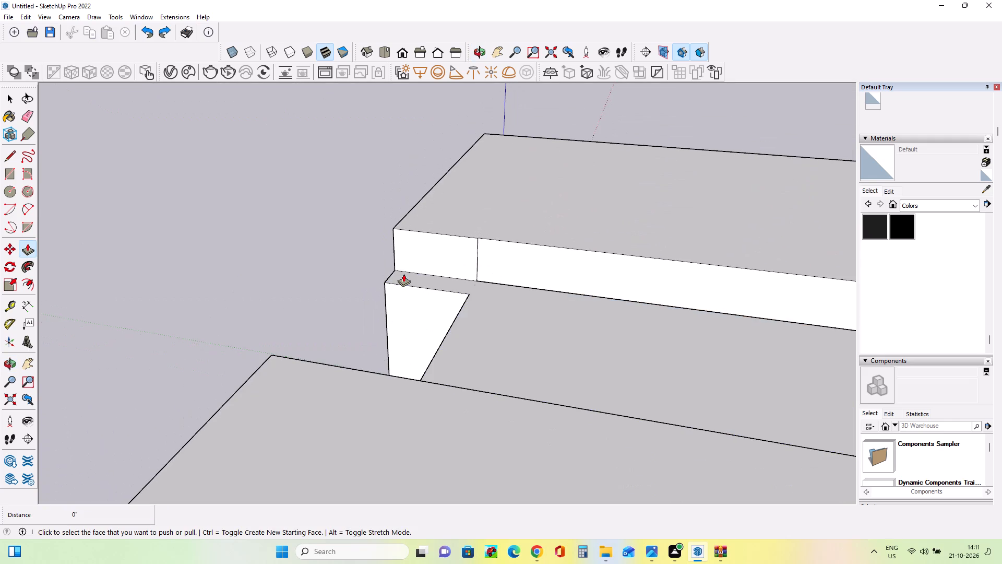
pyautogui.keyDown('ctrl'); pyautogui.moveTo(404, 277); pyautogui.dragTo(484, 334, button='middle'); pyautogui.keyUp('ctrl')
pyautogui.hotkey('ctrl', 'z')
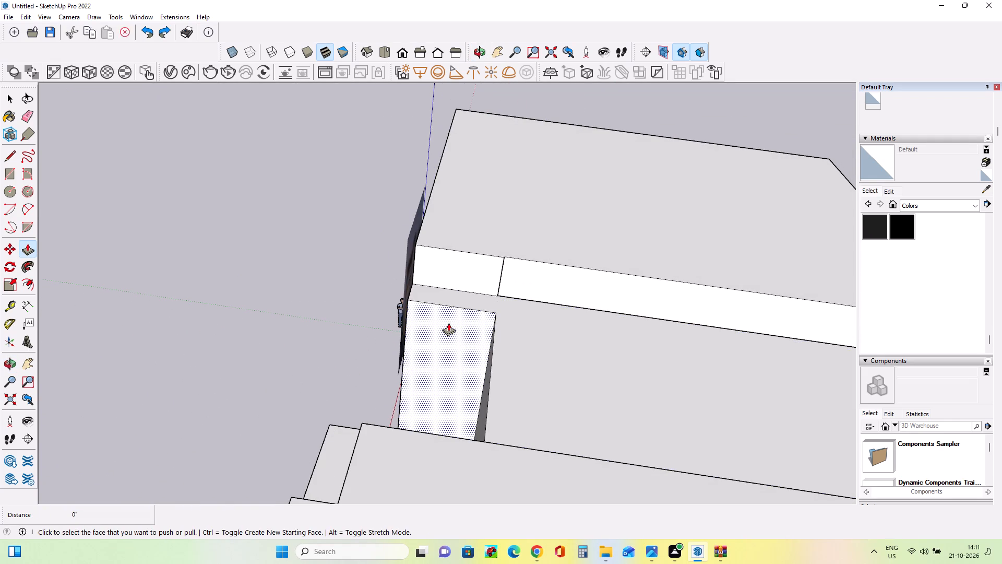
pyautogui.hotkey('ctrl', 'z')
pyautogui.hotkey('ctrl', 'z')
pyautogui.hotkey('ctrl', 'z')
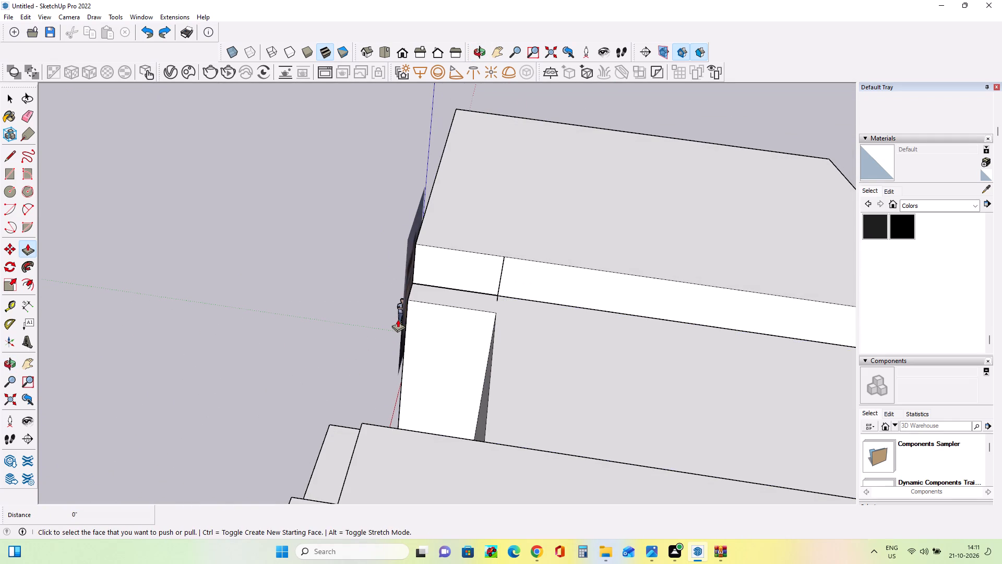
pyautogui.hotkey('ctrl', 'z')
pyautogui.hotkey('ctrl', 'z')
# Erase the stray edges forming a thin sliver at the front inner corner of the left roof slab, beside the middle bay.
pyautogui.moveTo(400, 319); pyautogui.dragTo(652, 327, button='middle')
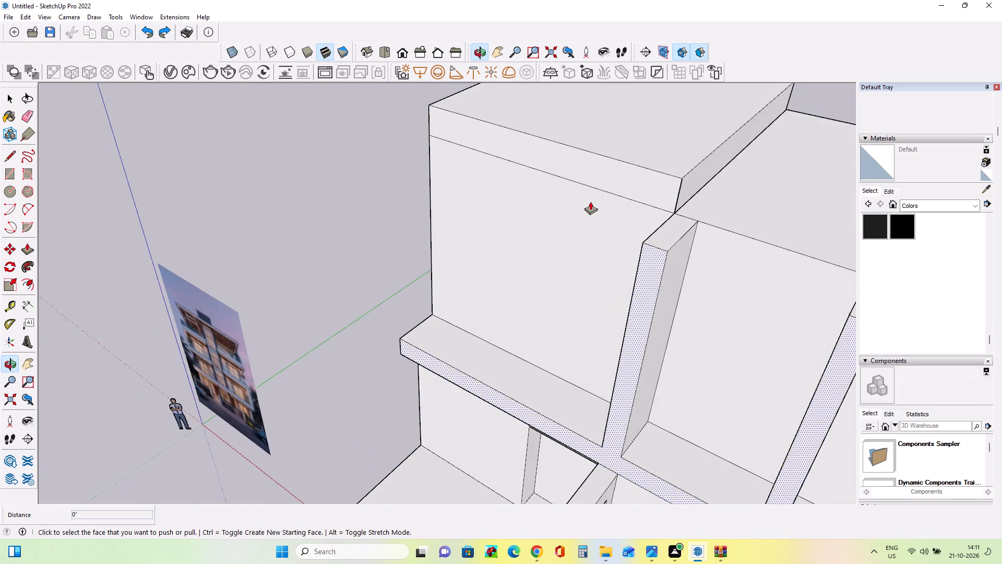
pyautogui.scroll(4, 528, 177)
pyautogui.moveTo(474, 233); pyautogui.dragTo(450, 263, button='middle')
pyautogui.scroll(6, 709, 285)
pyautogui.moveTo(729, 289); pyautogui.dragTo(639, 289, button='middle')
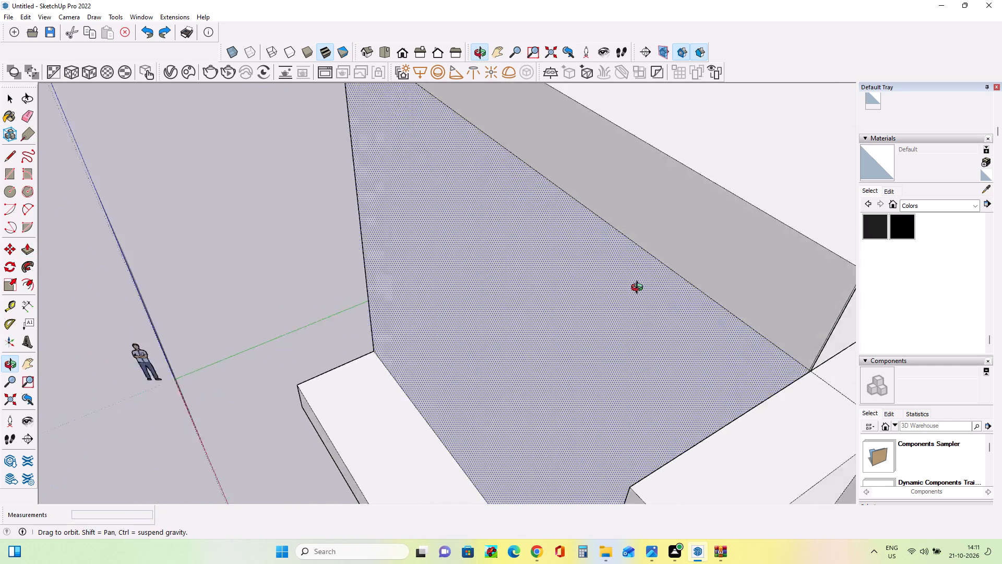
pyautogui.moveTo(639, 289); pyautogui.dragTo(633, 289, button='middle')
pyautogui.scroll(3, 777, 378)
pyautogui.scroll(-8, 642, 352)
pyautogui.scroll(10, 768, 346)
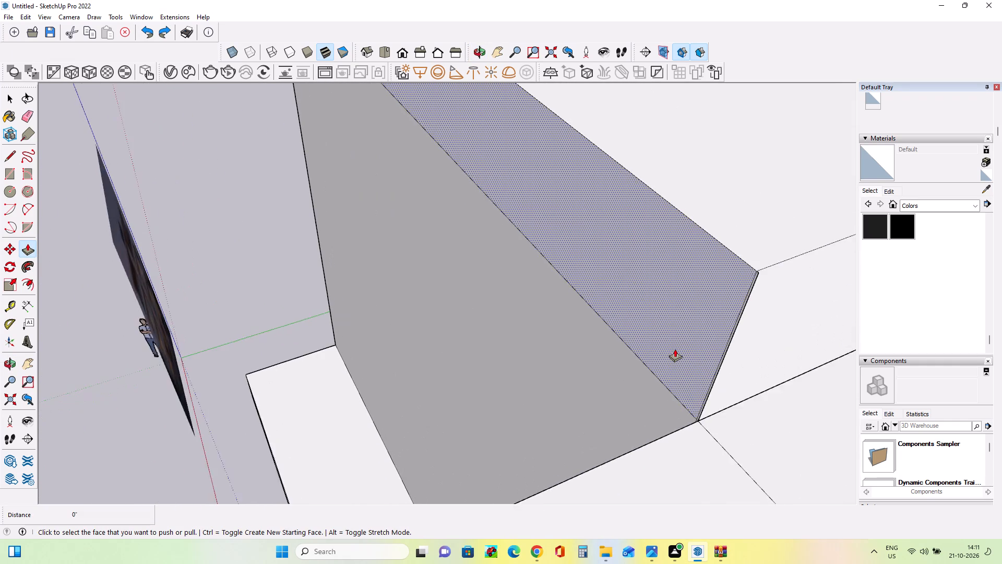
pyautogui.scroll(5, 675, 349)
pyautogui.moveTo(730, 419); pyautogui.dragTo(856, 418, button='middle')
pyautogui.scroll(1, 659, 369)
pyautogui.moveTo(665, 369); pyautogui.dragTo(698, 373, button='middle')
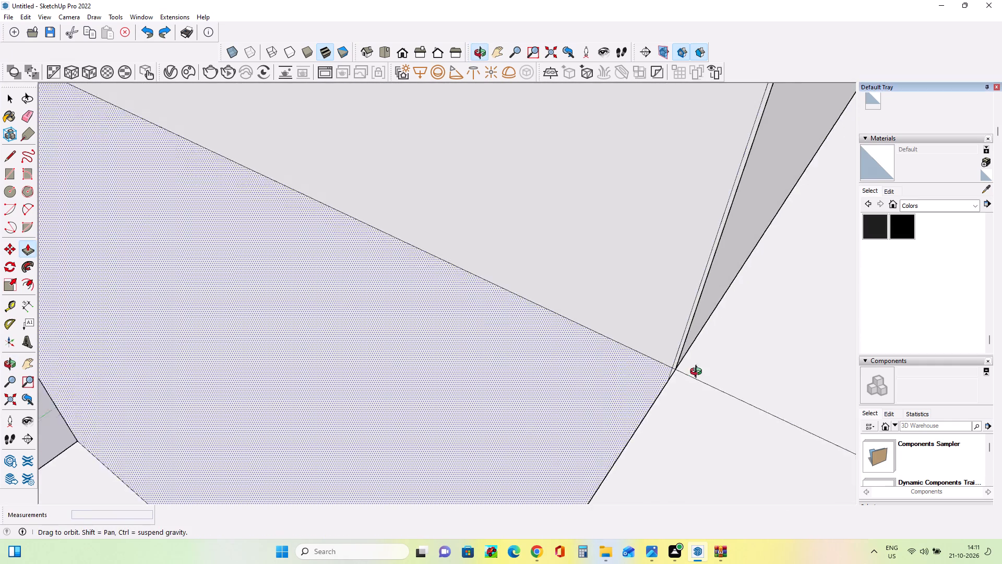
pyautogui.moveTo(698, 373); pyautogui.dragTo(829, 347, button='middle')
pyautogui.scroll(-3, 614, 325)
pyautogui.moveTo(642, 330); pyautogui.dragTo(606, 336, button='middle')
pyautogui.moveTo(611, 209); pyautogui.dragTo(551, 231, button='middle')
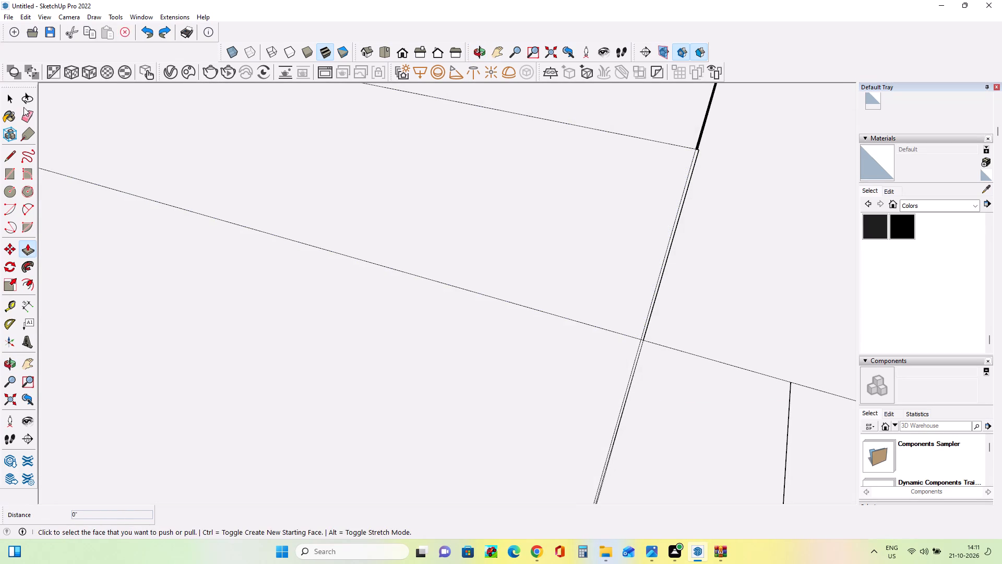
pyautogui.click(24, 114)
pyautogui.scroll(5, 676, 166)
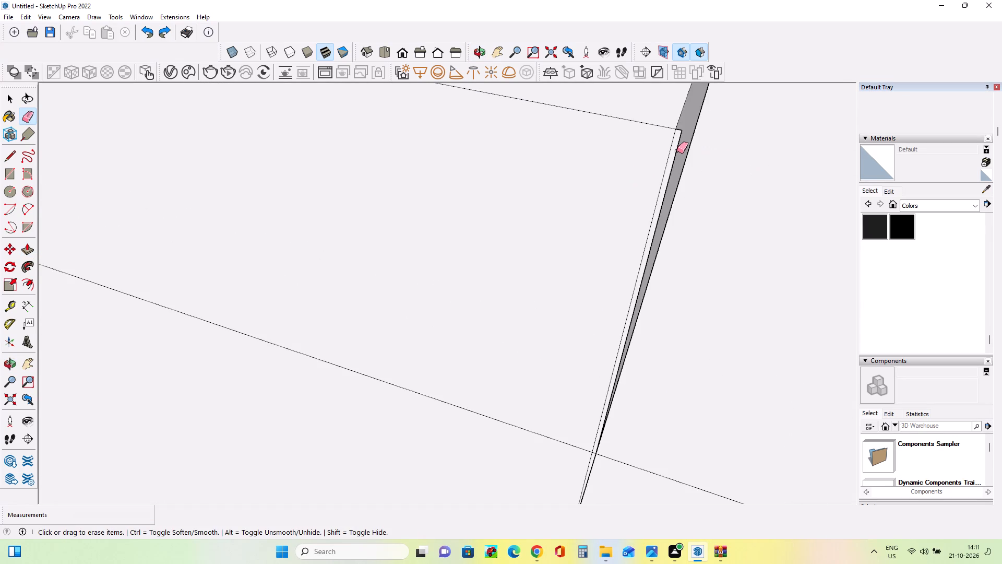
pyautogui.click(677, 151)
pyautogui.click(681, 130)
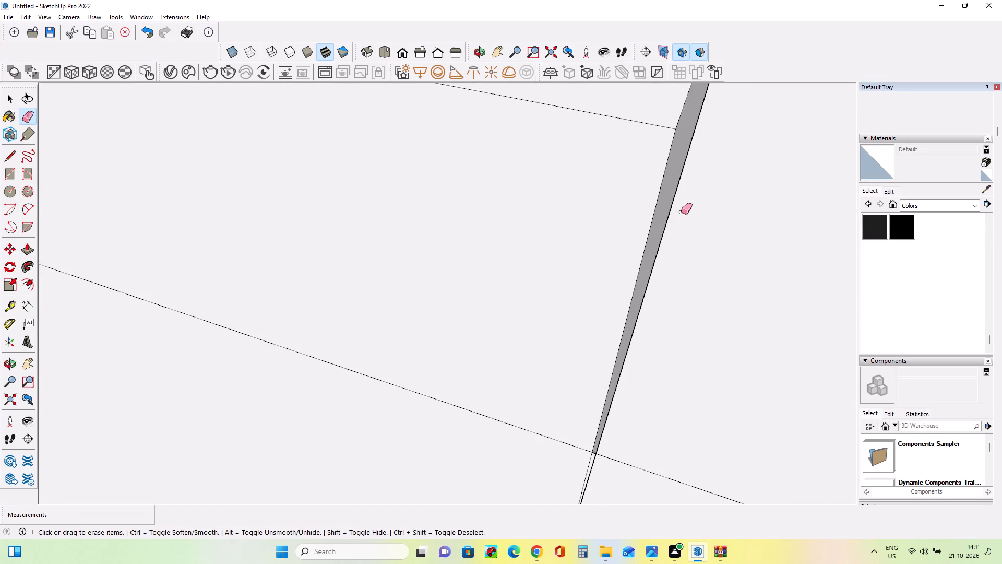
# Pull the left roof slab's inner side face about 5/16" toward the middle bay, flush with the wall corner below.
pyautogui.scroll(4, 592, 460)
pyautogui.moveTo(590, 468); pyautogui.dragTo(567, 475, button='middle')
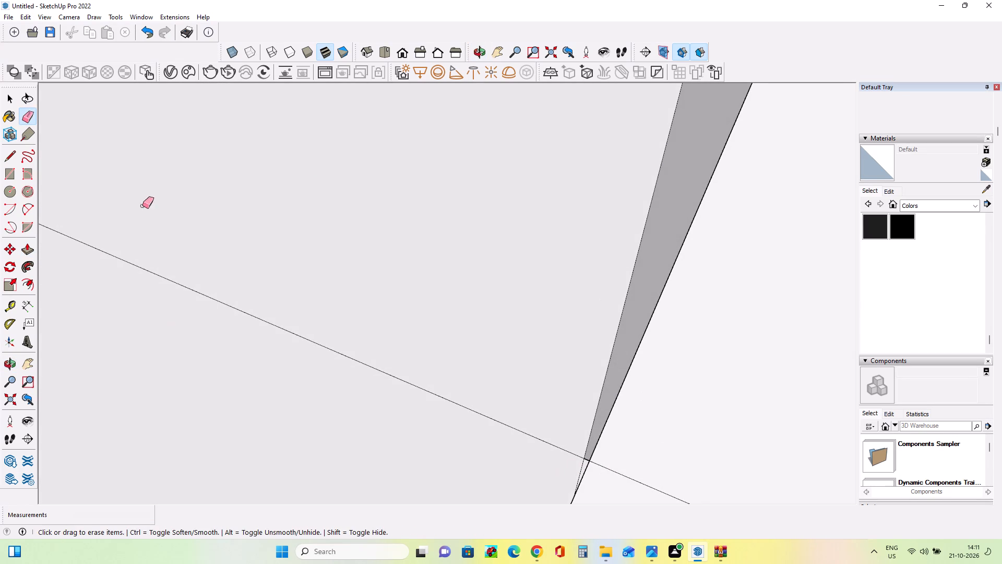
pyautogui.click(20, 247)
pyautogui.click(614, 373)
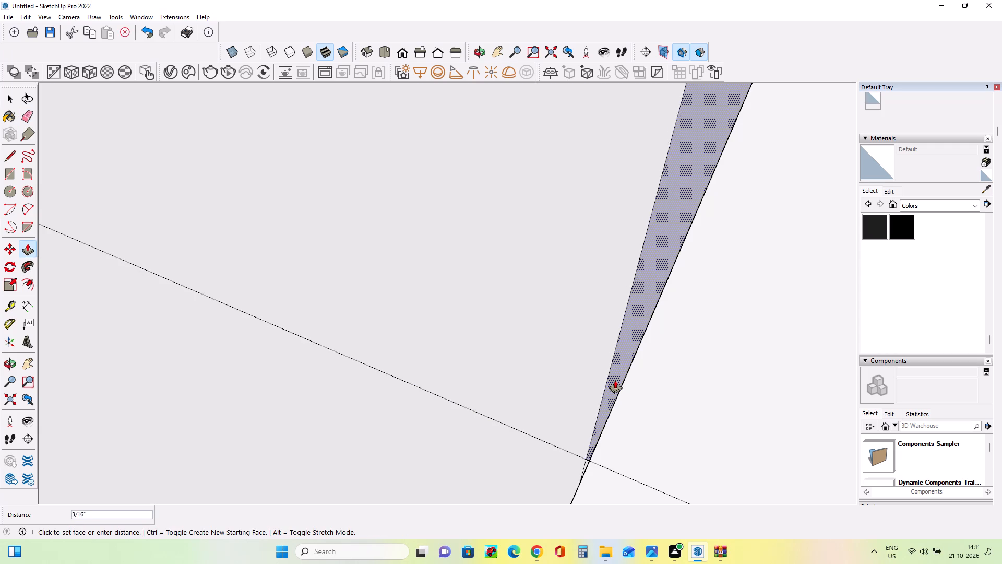
pyautogui.click(636, 418)
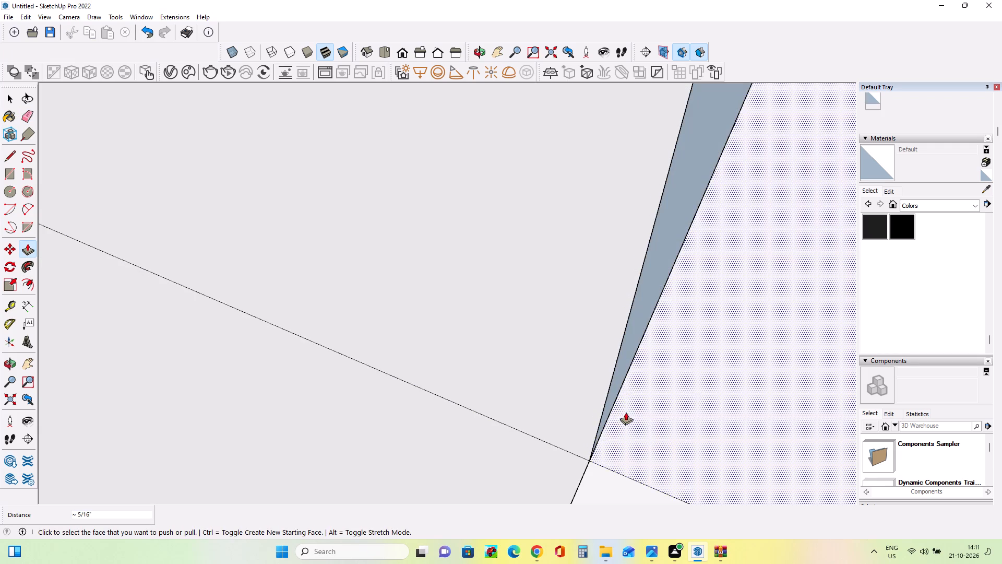
pyautogui.scroll(1, 622, 411)
pyautogui.moveTo(615, 408); pyautogui.dragTo(564, 354, button='middle')
pyautogui.scroll(-19, 563, 354)
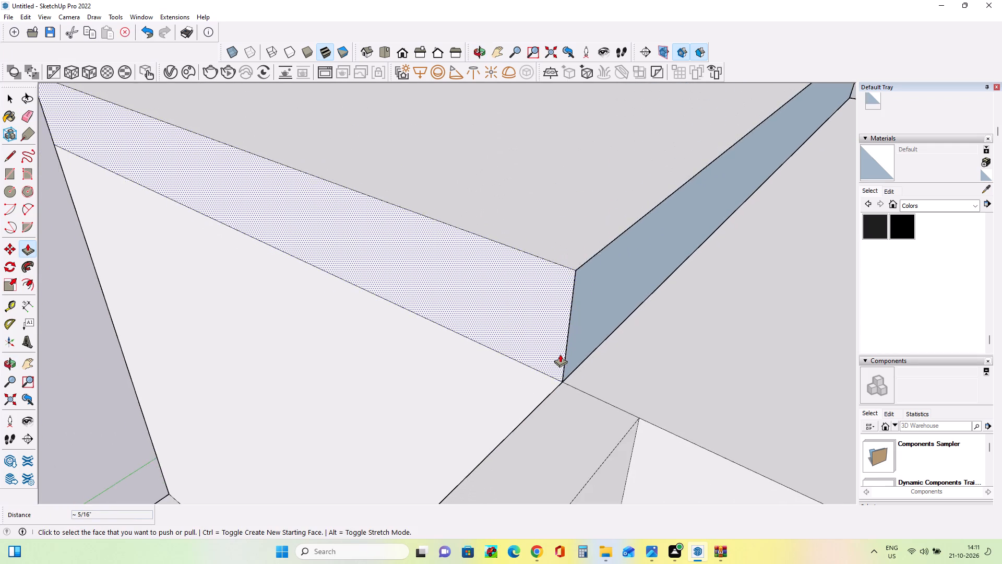
pyautogui.scroll(-10, 560, 354)
pyautogui.moveTo(560, 359); pyautogui.dragTo(753, 273, button='middle')
pyautogui.scroll(-2, 577, 324)
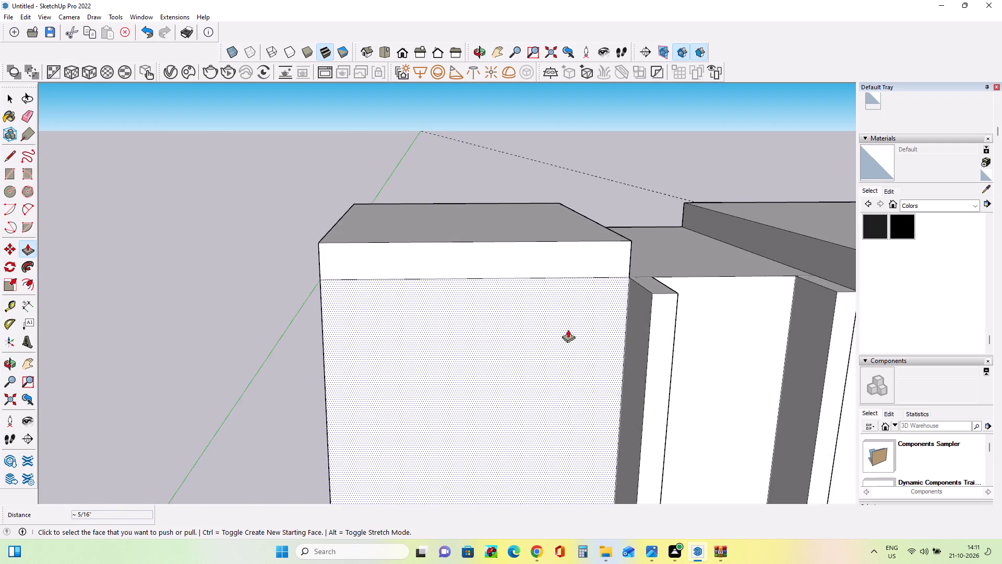
# Pull the left roof slab's front face forward about 4' 8 1/2", flush with the front of the dividing wall below.
pyautogui.scroll(-4, 564, 327)
pyautogui.moveTo(564, 327); pyautogui.dragTo(607, 351, button='middle')
pyautogui.click(591, 283)
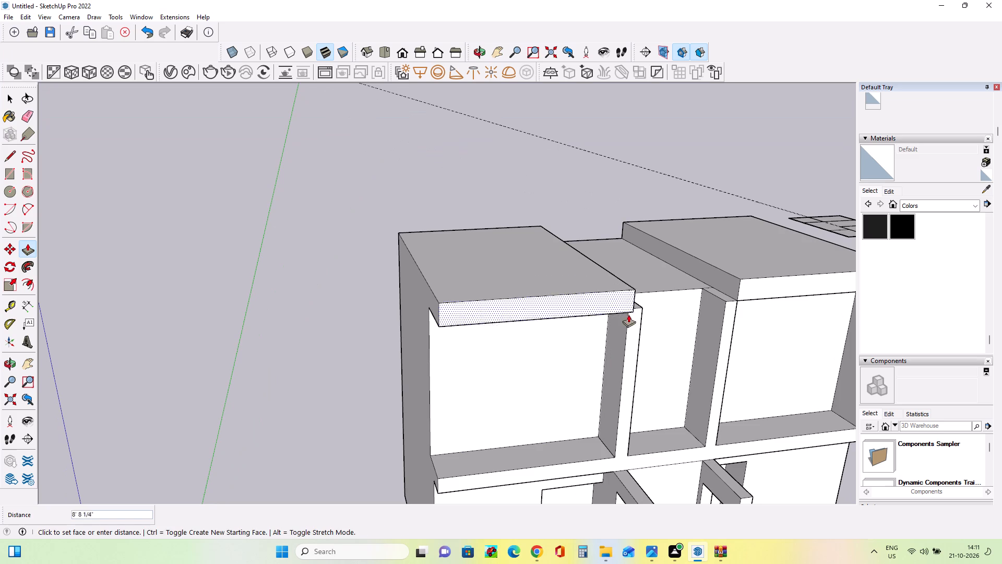
pyautogui.moveTo(655, 302); pyautogui.dragTo(491, 330, button='middle')
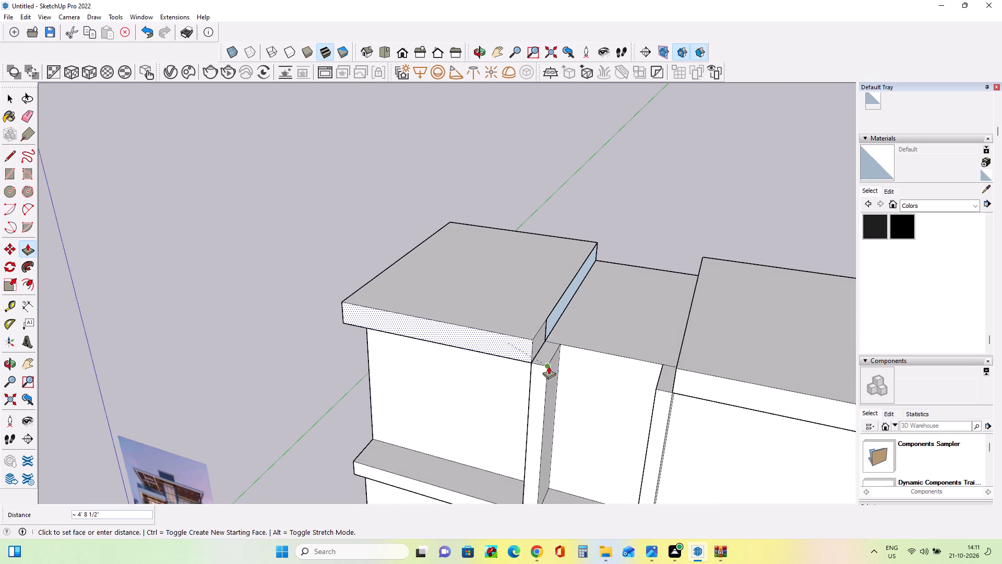
pyautogui.click(548, 366)
# Draw a rectangle over the rear part of the left roof slab's inner side, from the front portion's lower corner to the rear top corner.
pyautogui.moveTo(499, 370); pyautogui.dragTo(320, 344, button='middle')
pyautogui.scroll(4, 468, 316)
pyautogui.moveTo(474, 330); pyautogui.dragTo(376, 374, button='middle')
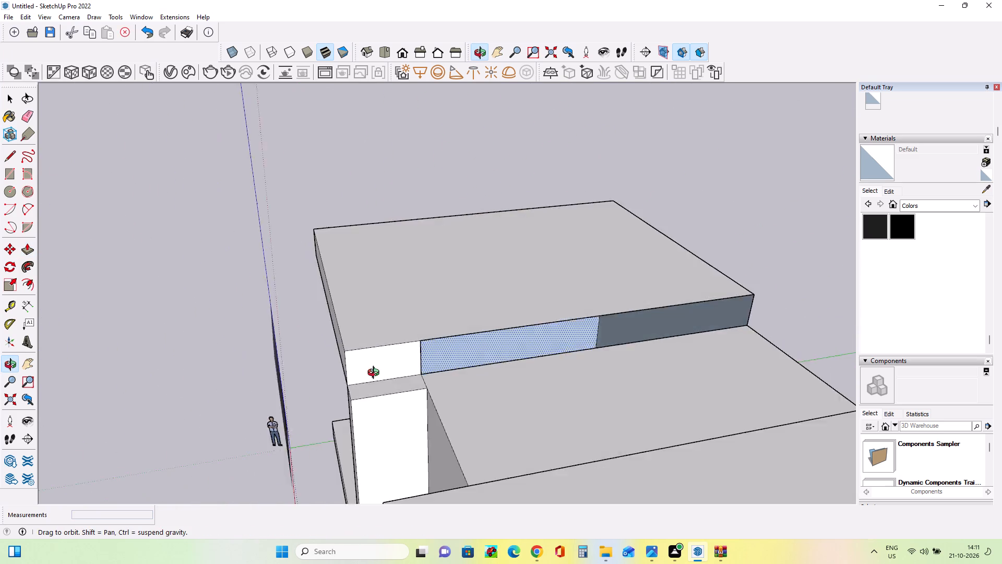
pyautogui.moveTo(376, 374); pyautogui.dragTo(427, 343, button='middle')
pyautogui.click(14, 173)
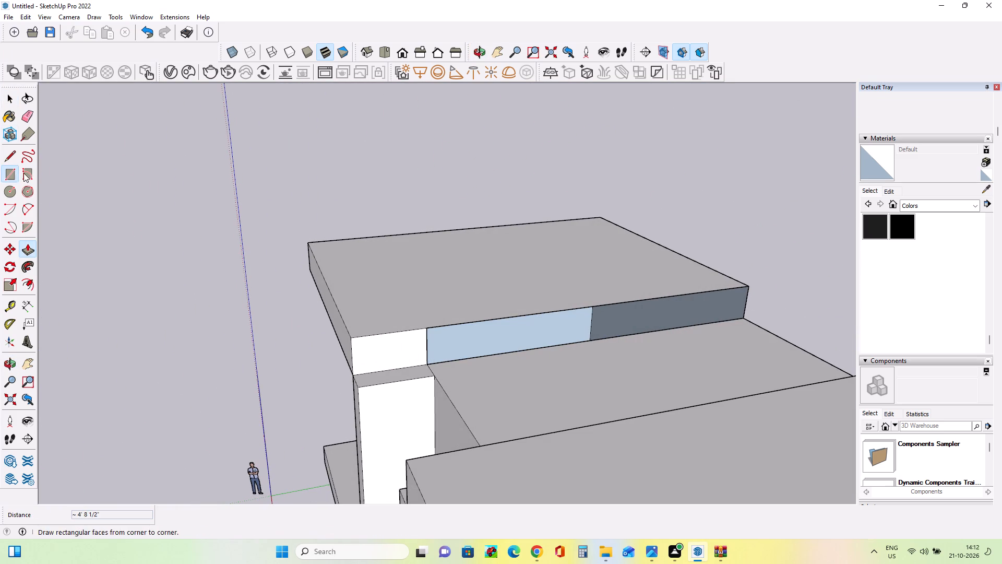
pyautogui.moveTo(427, 362); pyautogui.dragTo(443, 359)
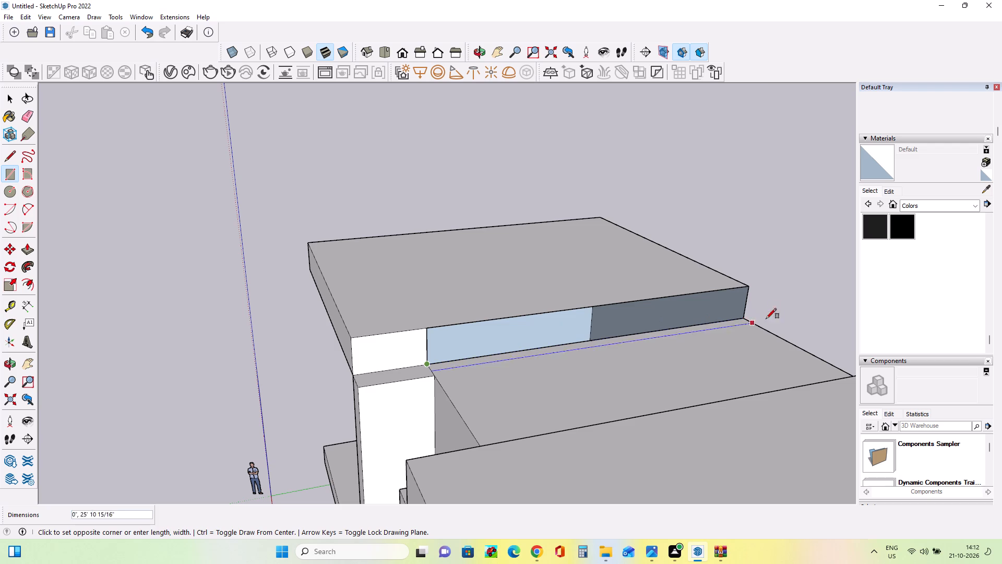
pyautogui.click(746, 286)
# Examine the roof slabs and the front façade from several angles to check their alignment.
pyautogui.moveTo(445, 308); pyautogui.dragTo(669, 279, button='middle')
pyautogui.scroll(-1, 669, 279)
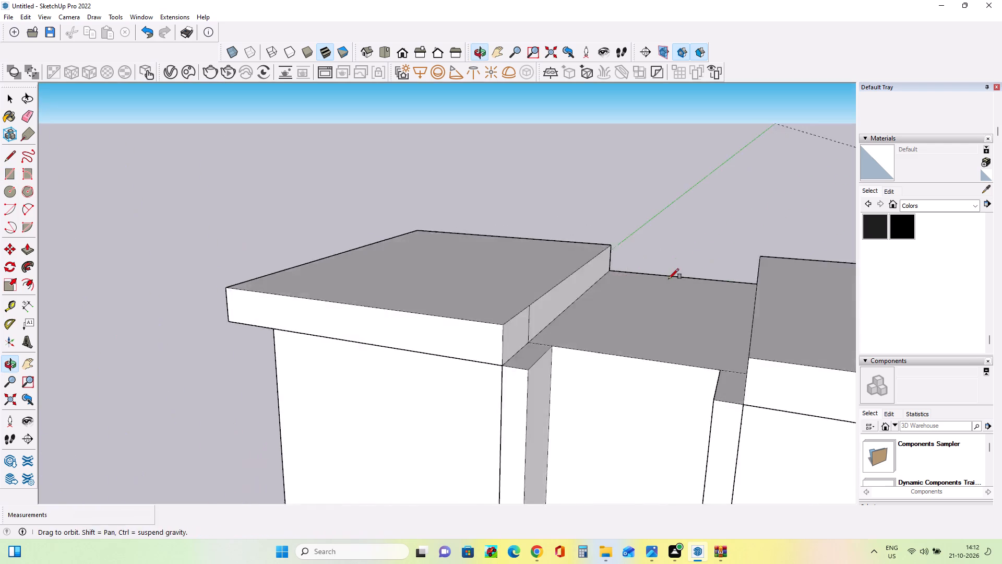
pyautogui.scroll(-7, 669, 279)
pyautogui.moveTo(519, 276); pyautogui.dragTo(549, 274, button='middle')
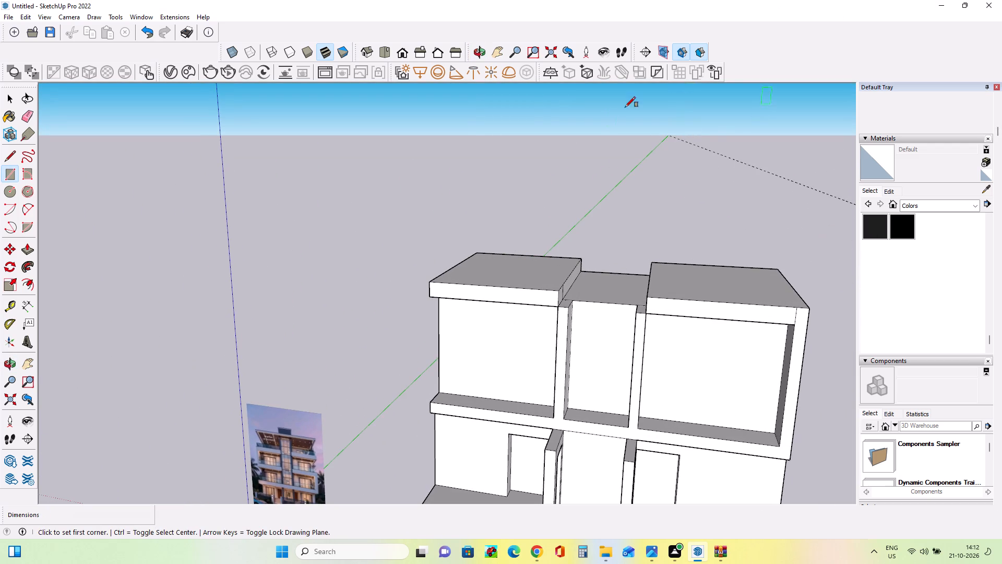
pyautogui.moveTo(618, 283); pyautogui.dragTo(643, 302, button='middle')
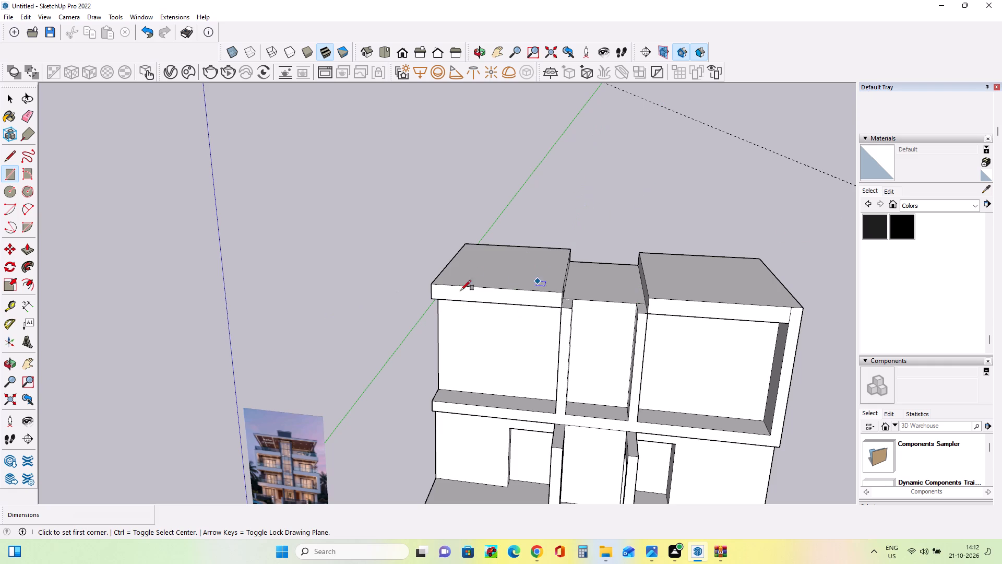
pyautogui.moveTo(449, 318); pyautogui.dragTo(475, 295, button='middle')
pyautogui.moveTo(475, 295); pyautogui.dragTo(480, 306, button='middle')
pyautogui.moveTo(515, 315); pyautogui.dragTo(530, 304, button='middle')
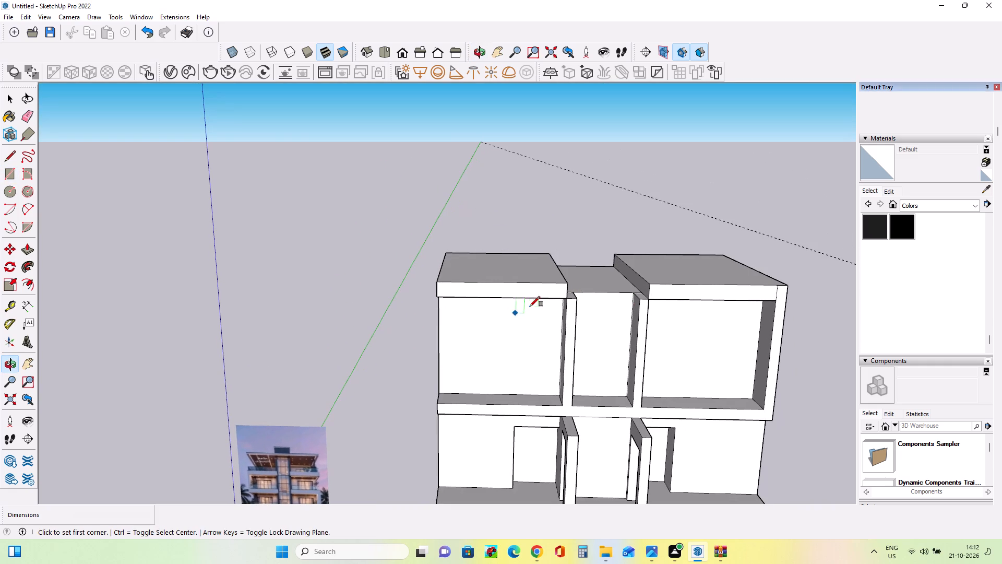
pyautogui.scroll(-6, 330, 338)
pyautogui.scroll(7, 410, 351)
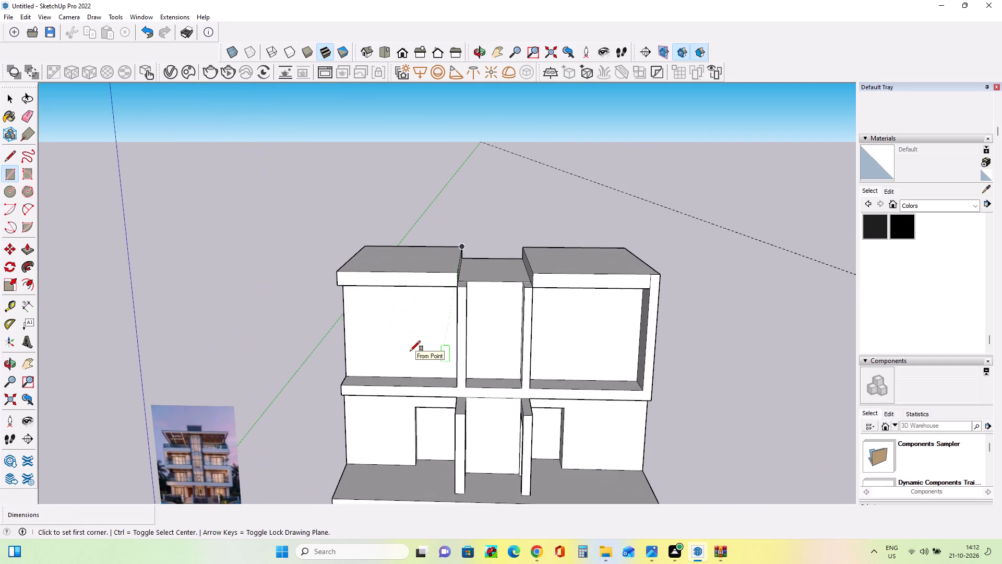
pyautogui.moveTo(446, 340); pyautogui.dragTo(450, 345, button='middle')
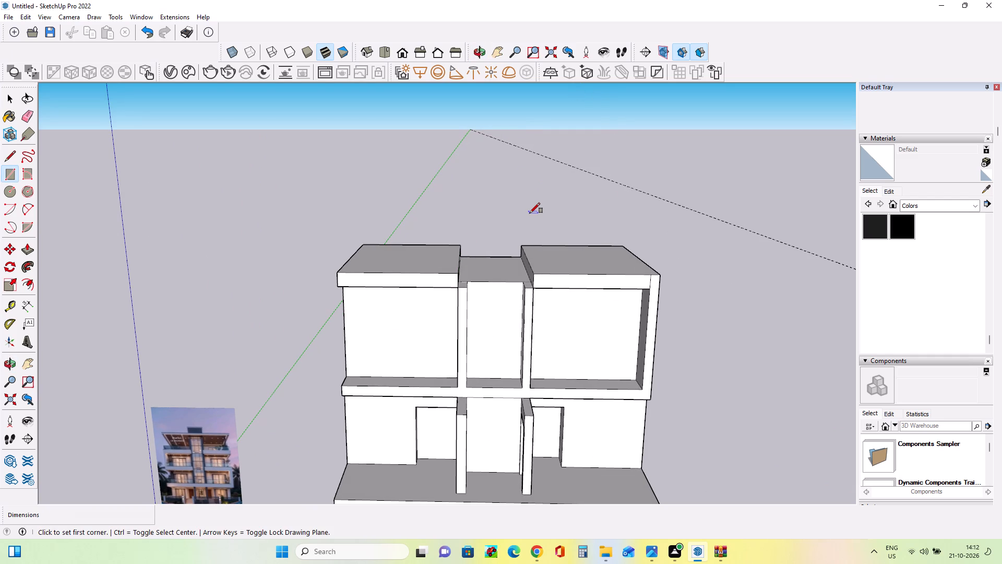
pyautogui.moveTo(529, 220); pyautogui.dragTo(533, 236, button='middle')
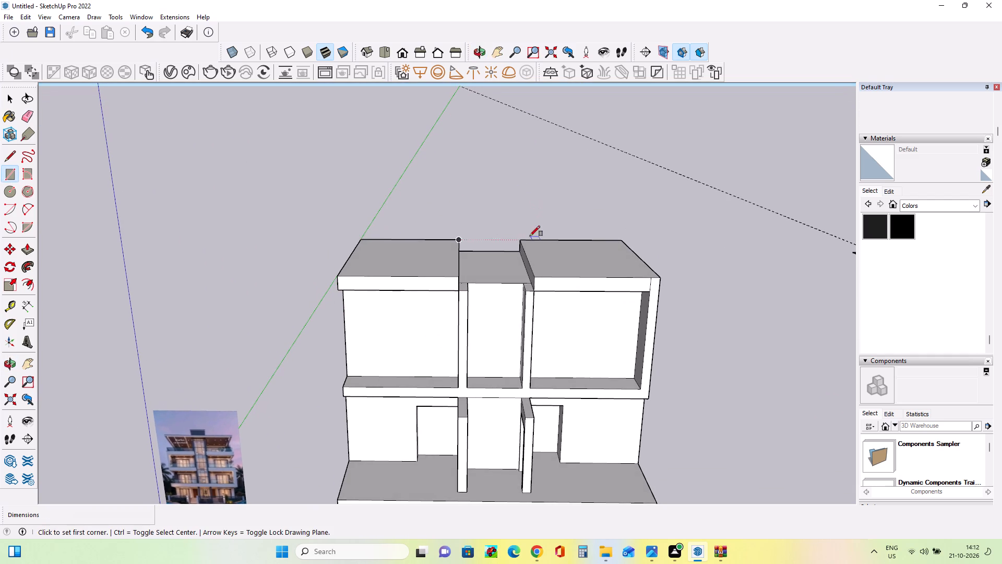
pyautogui.moveTo(473, 250); pyautogui.dragTo(474, 261, button='middle')
pyautogui.scroll(3, 395, 292)
pyautogui.moveTo(395, 292); pyautogui.dragTo(399, 303, button='middle')
pyautogui.moveTo(423, 283); pyautogui.dragTo(419, 304, button='middle')
pyautogui.moveTo(423, 298); pyautogui.dragTo(423, 303, button='middle')
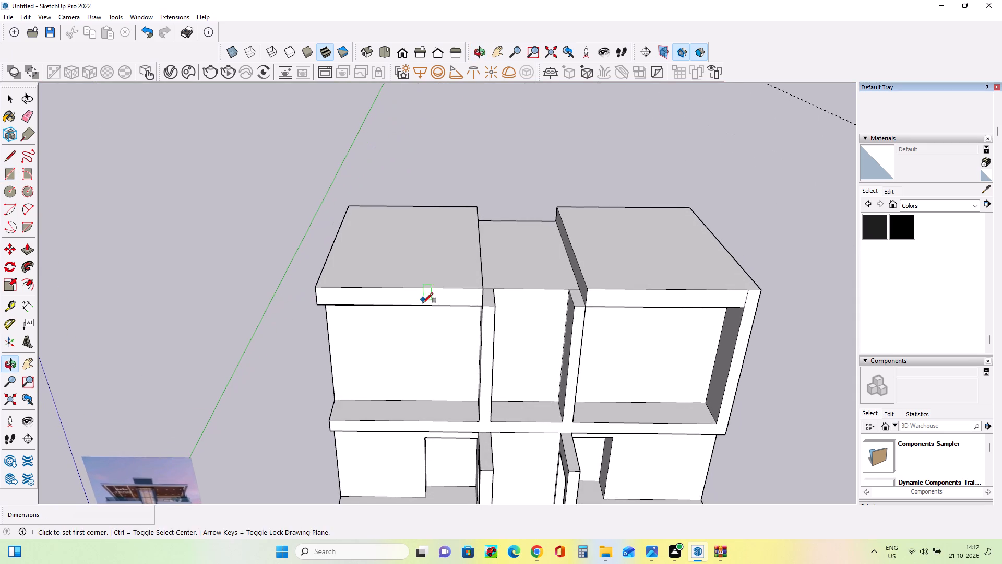
# Draw a rectangular strip about 28' 10 13/16" by 1' 7 1/8" on the middle roof, along the left roof slab above the dividing wall.
pyautogui.moveTo(485, 309); pyautogui.dragTo(392, 301, button='middle')
pyautogui.moveTo(462, 306); pyautogui.dragTo(541, 337, button='middle')
pyautogui.scroll(2, 469, 294)
pyautogui.scroll(-1, 469, 294)
pyautogui.scroll(1, 469, 294)
pyautogui.moveTo(490, 316); pyautogui.dragTo(377, 346, button='middle')
pyautogui.scroll(4, 438, 330)
pyautogui.click(420, 335)
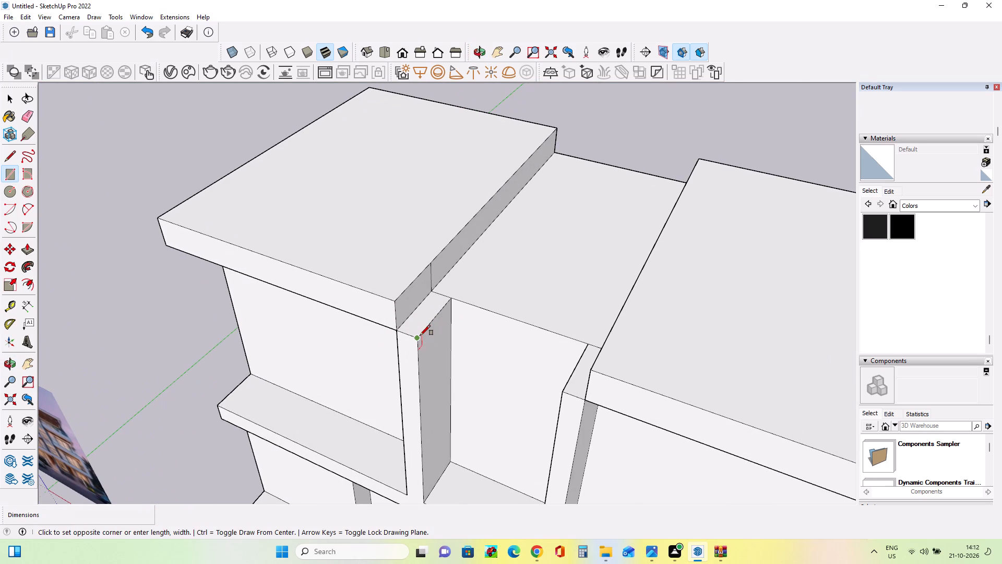
pyautogui.click(555, 152)
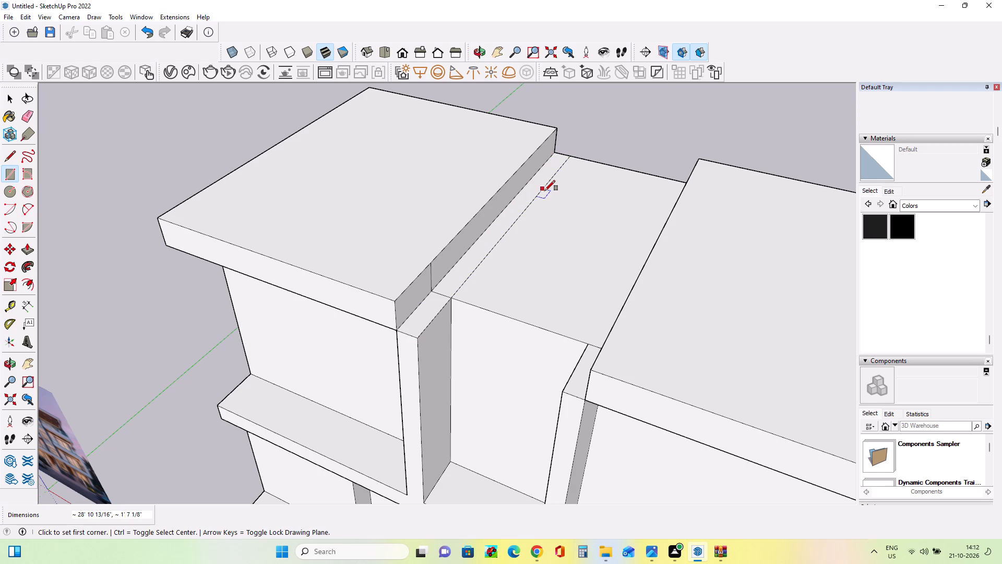
# Draw a matching narrow rectangular strip on the middle roof, along the right roof slab from front wall corner to rear edge.
pyautogui.moveTo(573, 243); pyautogui.dragTo(672, 283, button='middle')
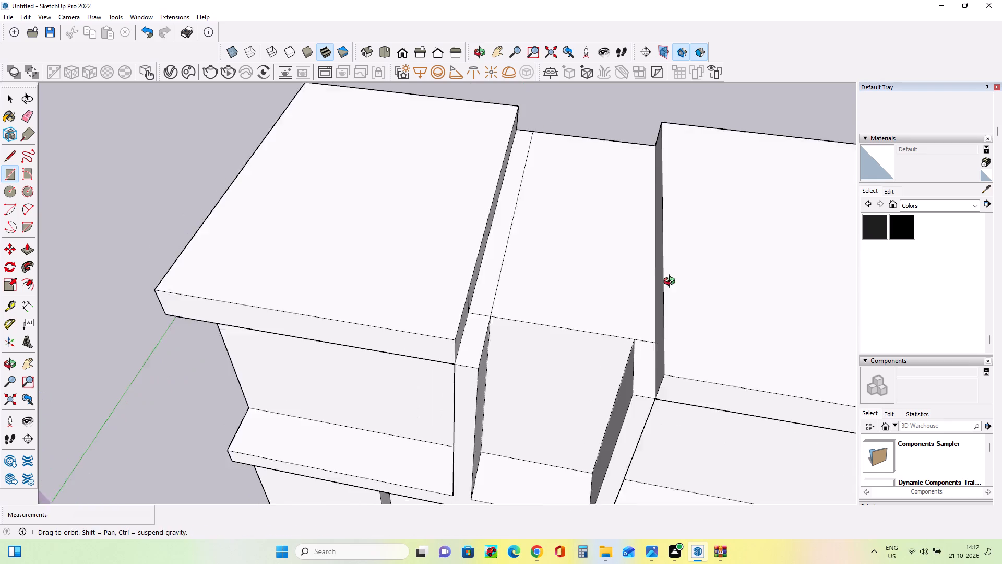
pyautogui.moveTo(672, 283); pyautogui.dragTo(671, 283, button='middle')
pyautogui.click(651, 384)
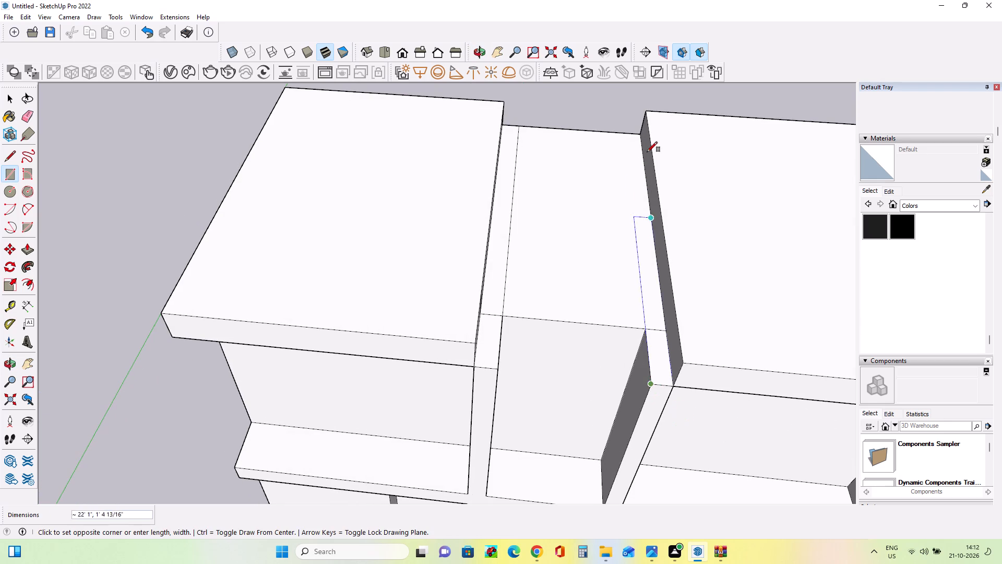
pyautogui.click(637, 133)
# Examine the middle roof's two strips and the surrounding façade from several angles.
pyautogui.moveTo(560, 323); pyautogui.dragTo(544, 287, button='middle')
pyautogui.moveTo(469, 326); pyautogui.dragTo(486, 273, button='middle')
pyautogui.scroll(-10, 486, 273)
pyautogui.moveTo(489, 329); pyautogui.dragTo(493, 354, button='middle')
pyautogui.scroll(4, 457, 313)
pyautogui.moveTo(456, 316); pyautogui.dragTo(461, 334, button='middle')
pyautogui.scroll(-4, 461, 334)
pyautogui.moveTo(464, 339); pyautogui.dragTo(445, 333, button='middle')
pyautogui.moveTo(446, 331); pyautogui.dragTo(459, 324, button='middle')
pyautogui.moveTo(501, 327); pyautogui.dragTo(501, 337, button='middle')
pyautogui.scroll(8, 240, 453)
pyautogui.moveTo(214, 469); pyautogui.dragTo(168, 470, button='middle')
pyautogui.scroll(-7, 169, 470)
pyautogui.moveTo(443, 470); pyautogui.dragTo(388, 467, button='middle')
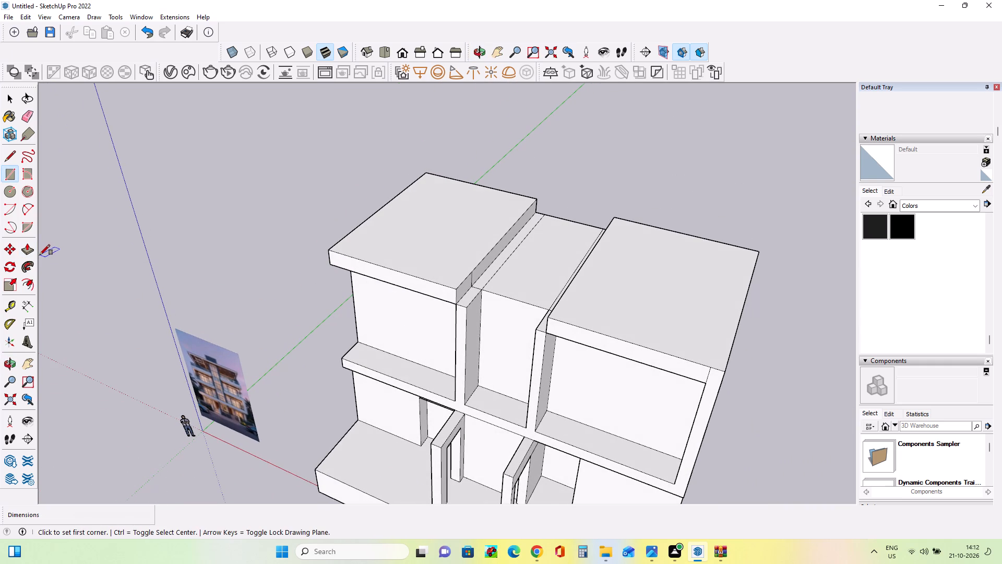
# Erase the short edges crossing both roof strips at the middle bay's recessed wall line.
pyautogui.click(24, 251)
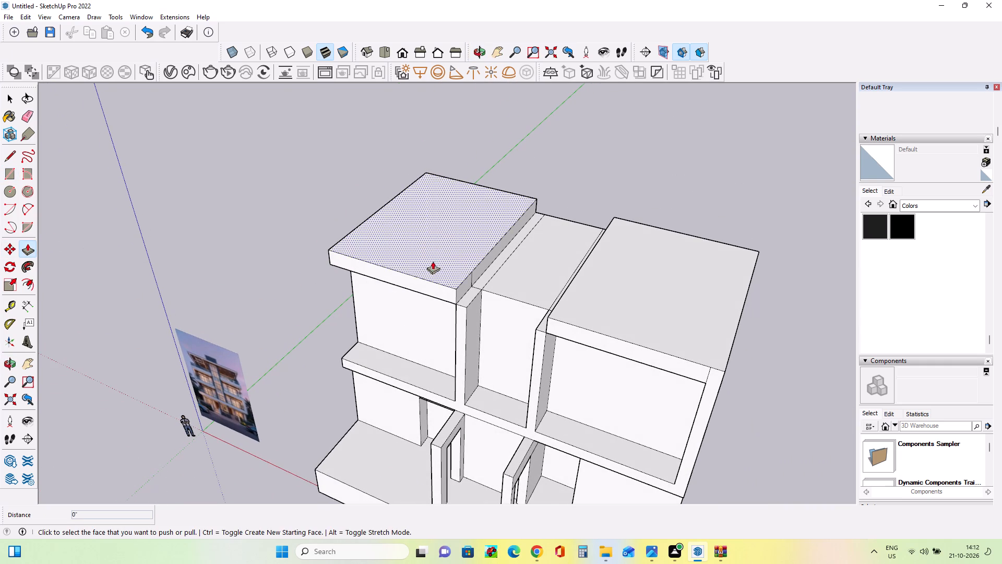
pyautogui.moveTo(222, 242); pyautogui.dragTo(234, 278, button='middle')
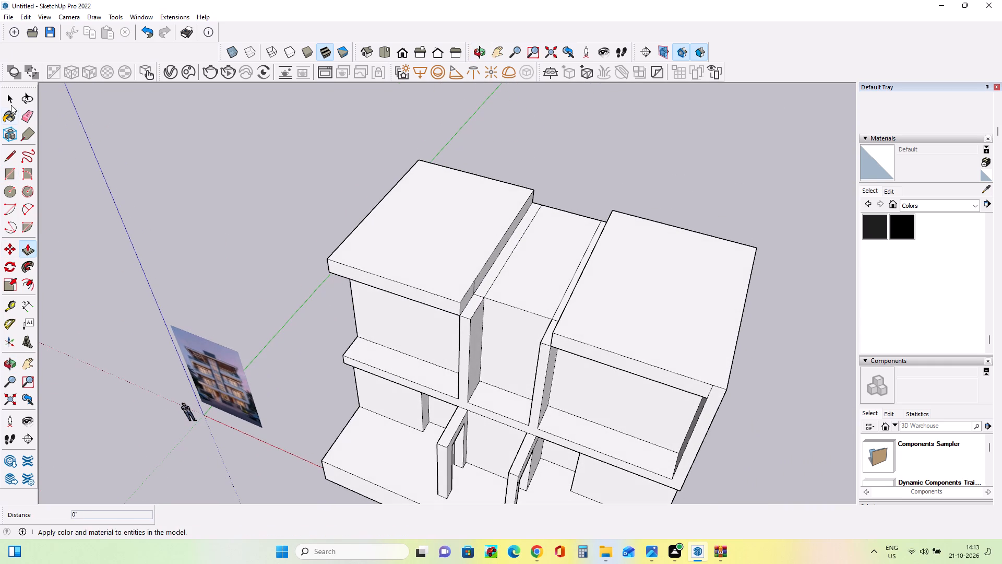
pyautogui.click(27, 118)
pyautogui.scroll(7, 484, 345)
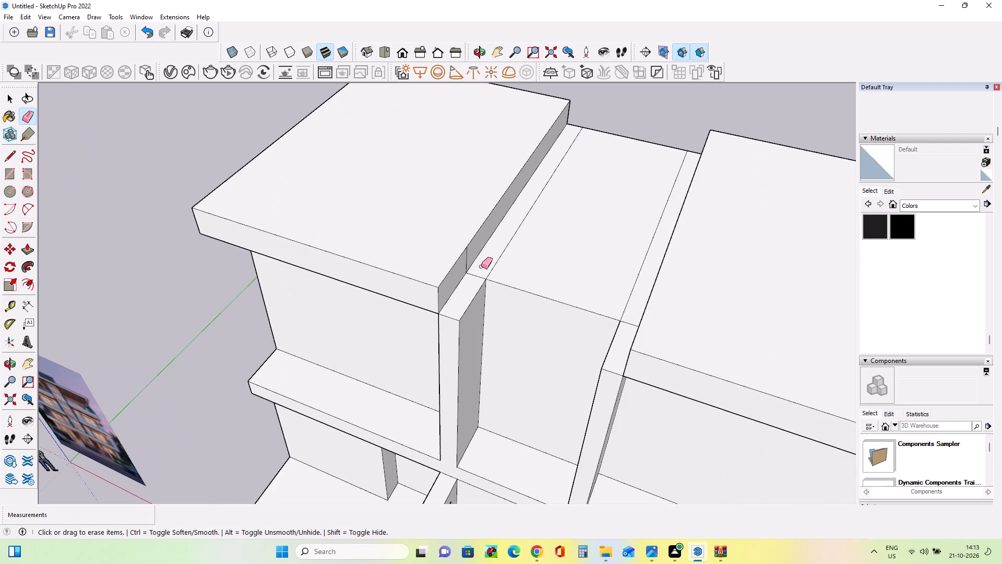
pyautogui.click(478, 276)
pyautogui.scroll(7, 468, 272)
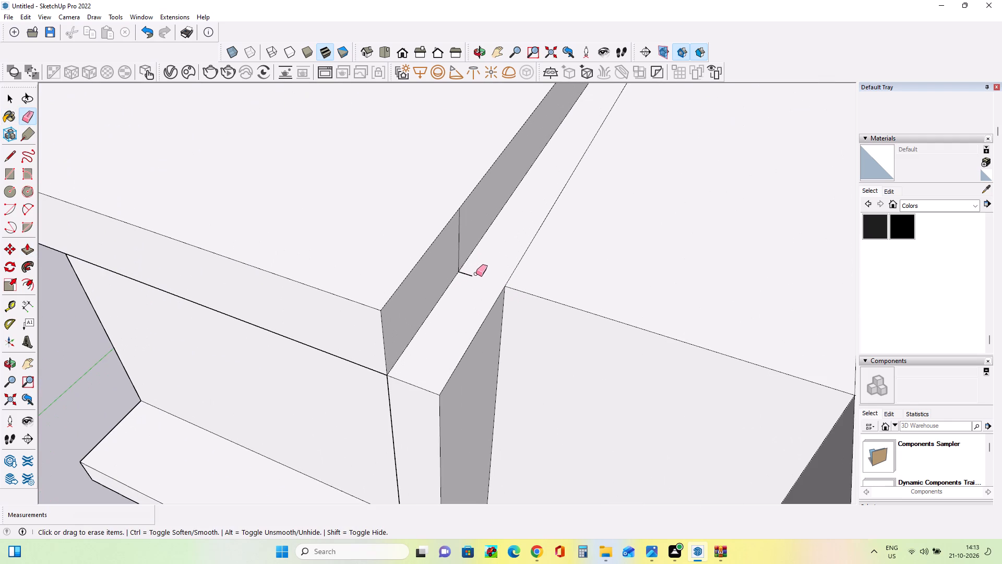
pyautogui.click(467, 274)
pyautogui.scroll(-2, 469, 288)
pyautogui.scroll(1, 469, 288)
pyautogui.scroll(-10, 469, 288)
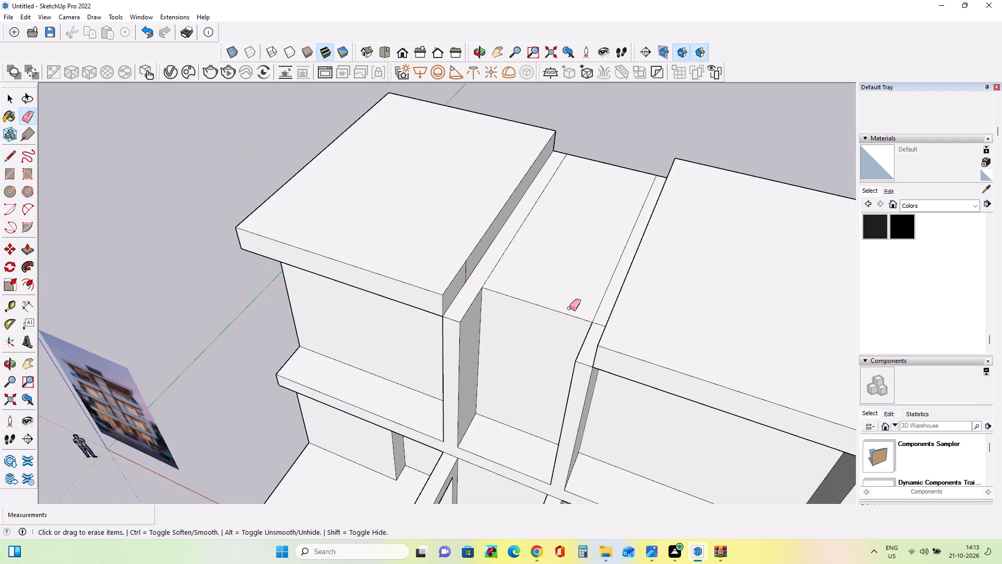
pyautogui.moveTo(582, 308); pyautogui.dragTo(601, 338, button='middle')
pyautogui.scroll(3, 627, 336)
pyautogui.click(602, 339)
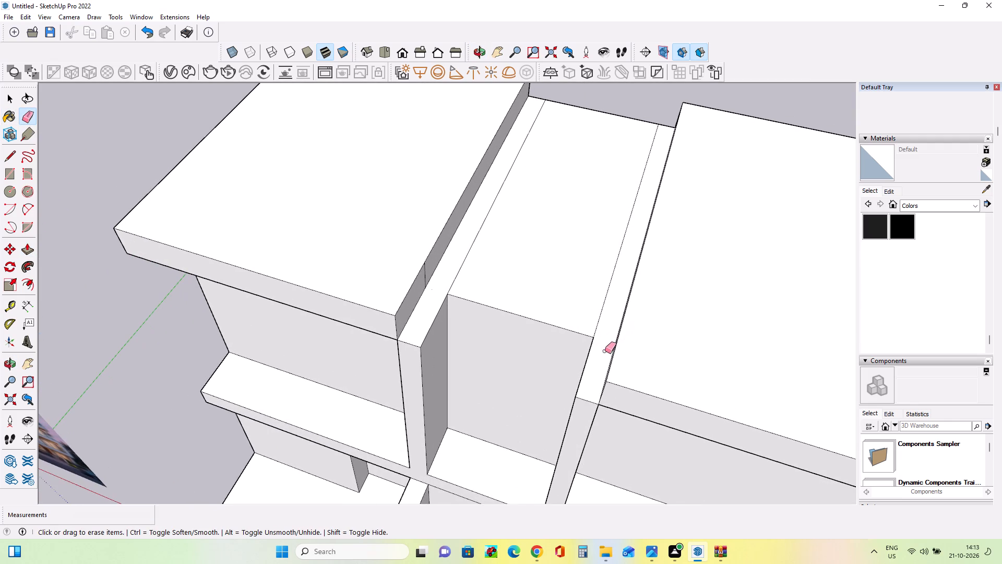
# Pull the strip beside the left roof slab up to about the level of the slab's top.
pyautogui.moveTo(605, 352); pyautogui.dragTo(612, 362, button='middle')
pyautogui.click(26, 248)
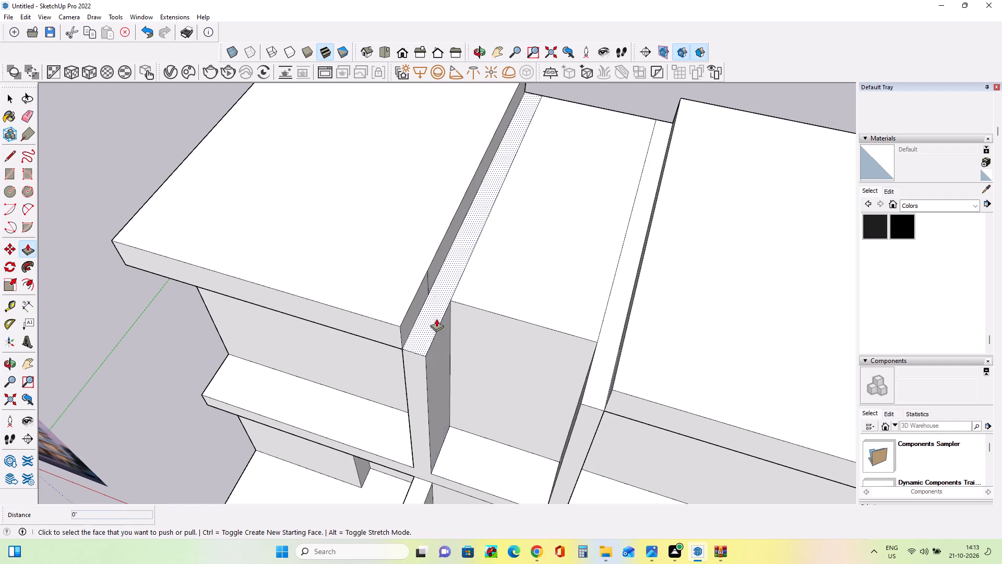
pyautogui.click(429, 319)
pyautogui.click(411, 210)
pyautogui.click(443, 284)
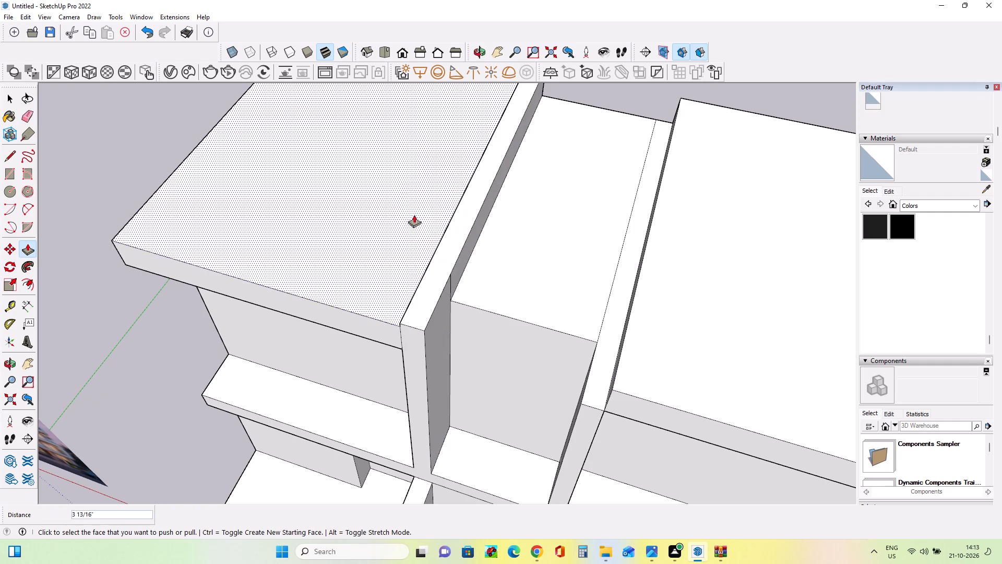
# Raise the strip beside the left roof slab into a tall dividing wall, with a pull of about 16' 3 1/16".
pyautogui.click(434, 268)
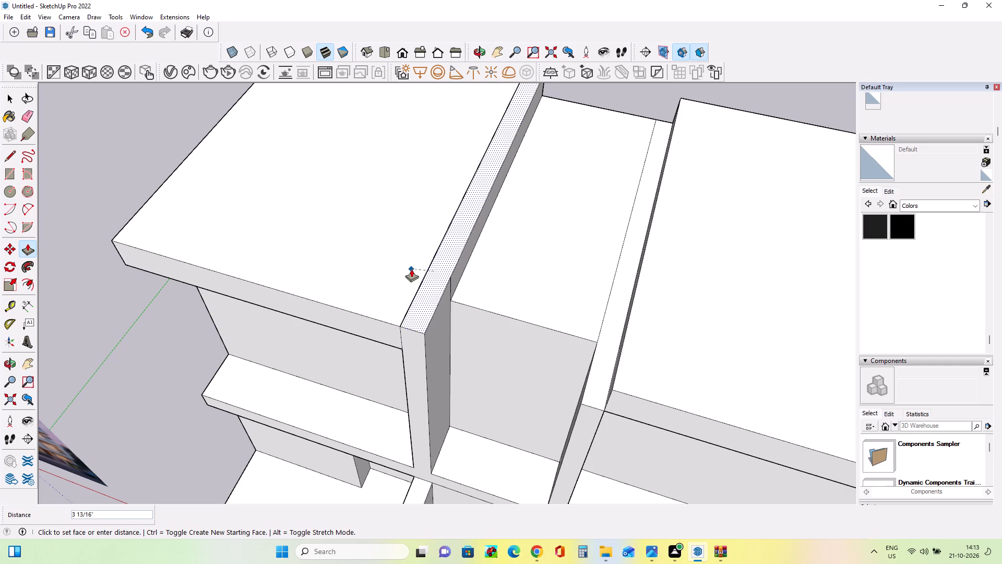
pyautogui.moveTo(411, 269); pyautogui.dragTo(416, 288, button='middle')
pyautogui.moveTo(416, 290); pyautogui.dragTo(423, 304, button='middle')
pyautogui.scroll(-10, 417, 295)
pyautogui.moveTo(420, 303); pyautogui.dragTo(438, 336, button='middle')
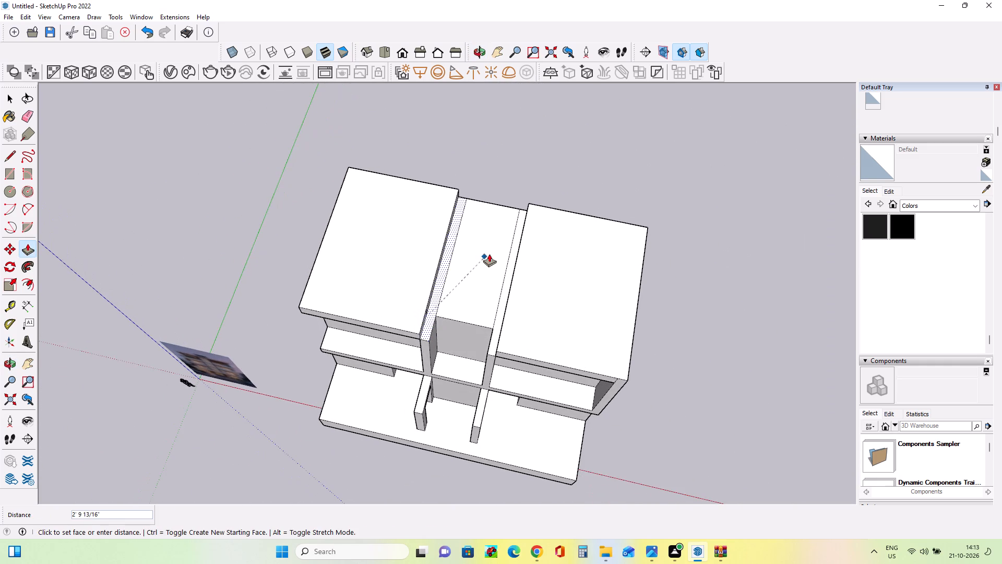
pyautogui.scroll(5, 485, 258)
pyautogui.click(398, 347)
pyautogui.click(392, 340)
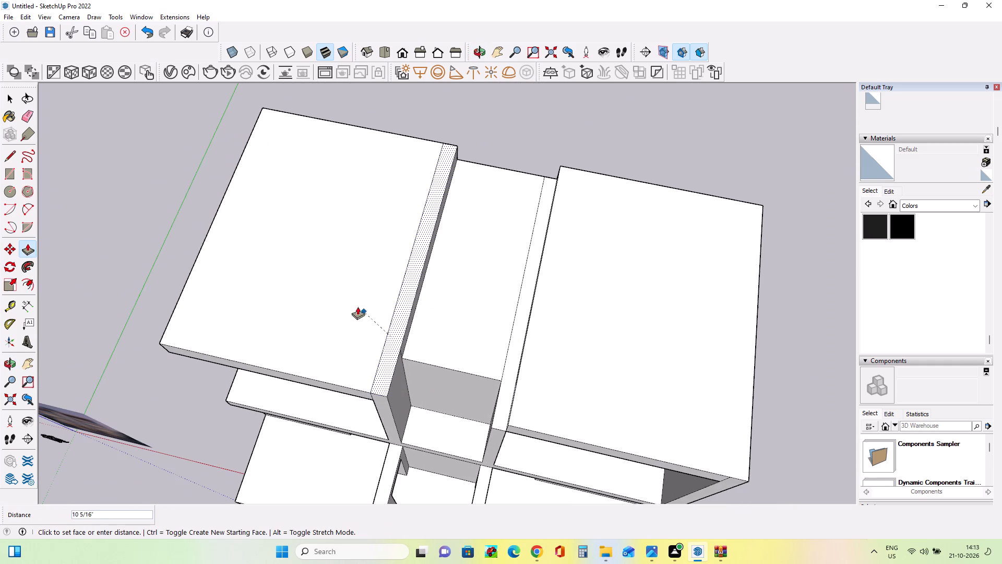
pyautogui.click(355, 291)
pyautogui.click(390, 339)
pyautogui.click(348, 271)
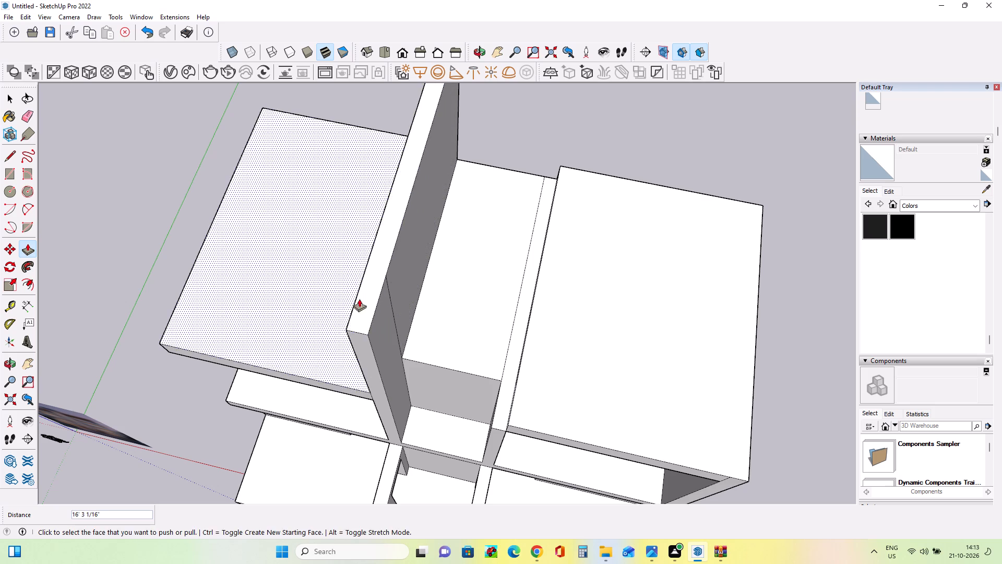
# Pull the strip beside the right roof slab up about 16' 3 1/16", matching the height of the left dividing wall.
pyautogui.moveTo(364, 372); pyautogui.dragTo(375, 286, button='middle')
pyautogui.click(515, 361)
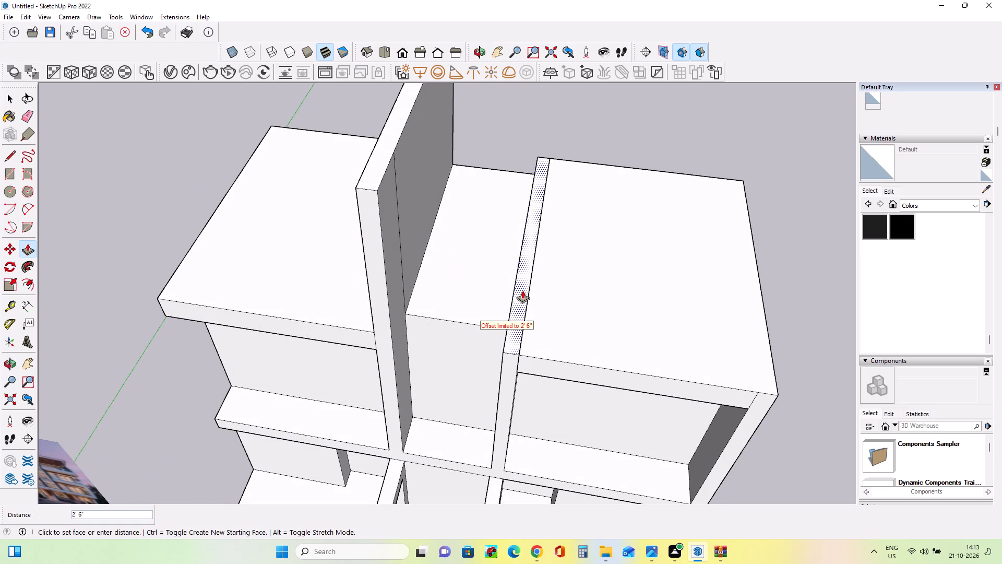
pyautogui.click(522, 293)
pyautogui.click(518, 288)
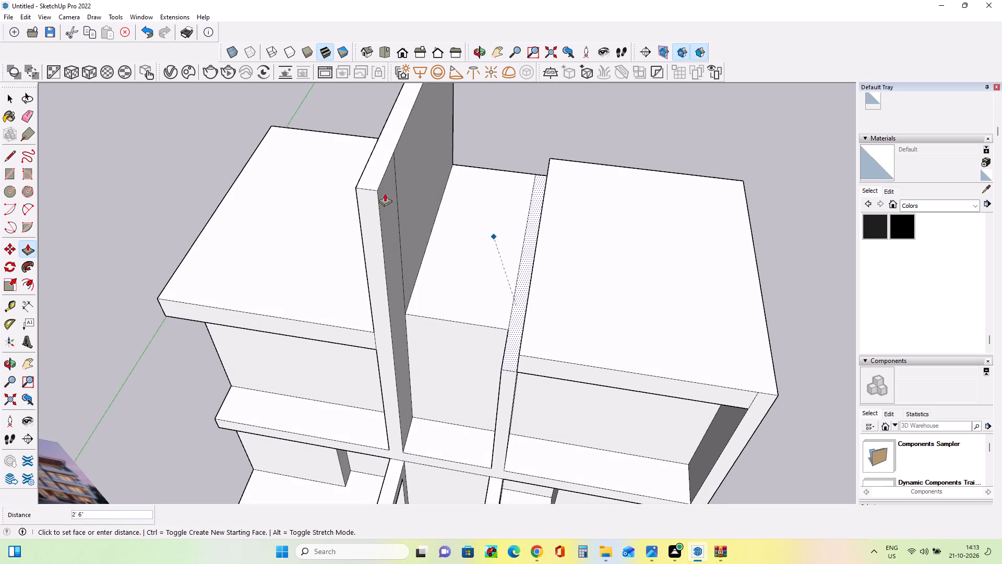
pyautogui.moveTo(368, 179); pyautogui.dragTo(368, 183)
# Examine the two tall dividing walls and the whole façade, with the reference image in view.
pyautogui.moveTo(375, 287); pyautogui.dragTo(471, 298, button='middle')
pyautogui.scroll(-8, 471, 298)
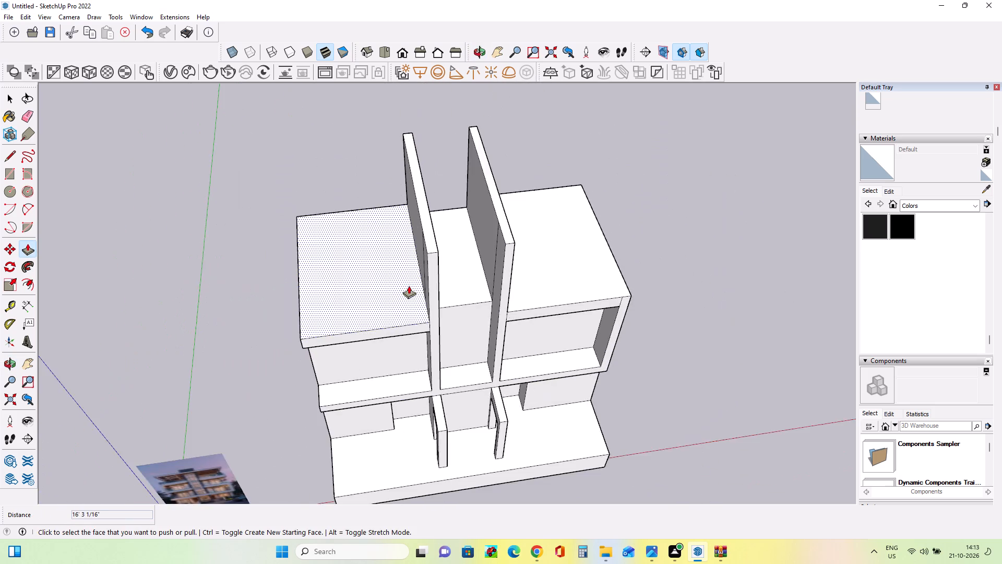
pyautogui.scroll(-4, 409, 286)
pyautogui.scroll(1, 480, 330)
pyautogui.moveTo(481, 325); pyautogui.dragTo(457, 234, button='middle')
pyautogui.scroll(4, 421, 285)
pyautogui.moveTo(417, 288); pyautogui.dragTo(428, 308, button='middle')
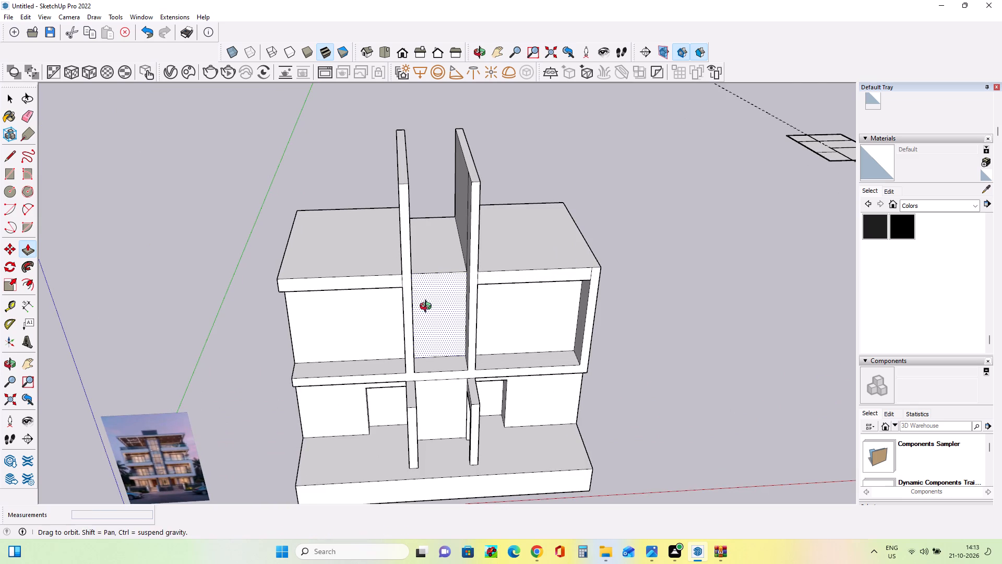
pyautogui.moveTo(428, 308); pyautogui.dragTo(432, 317, button='middle')
pyautogui.moveTo(471, 295); pyautogui.dragTo(475, 323, button='middle')
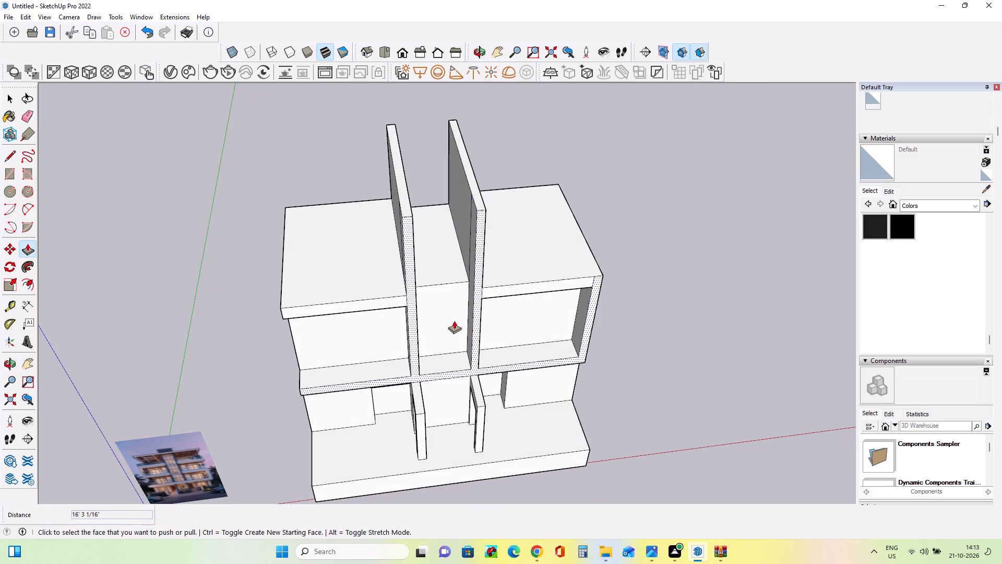
# Raise the roof of the middle bay between the two dividing walls about 4' 3", level with the side roof slabs.
pyautogui.moveTo(436, 309); pyautogui.dragTo(436, 323, button='middle')
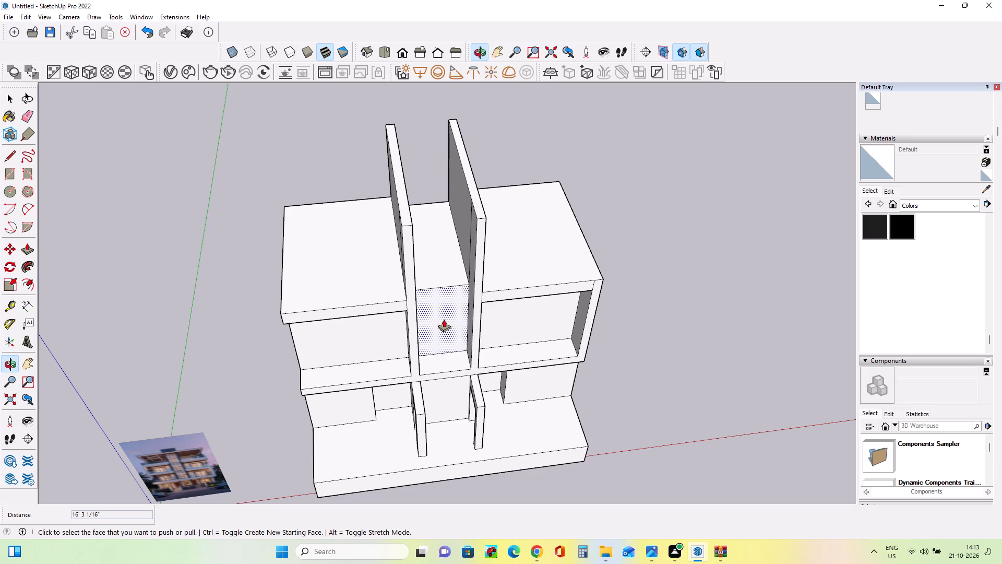
pyautogui.moveTo(450, 229); pyautogui.dragTo(449, 228, button='middle')
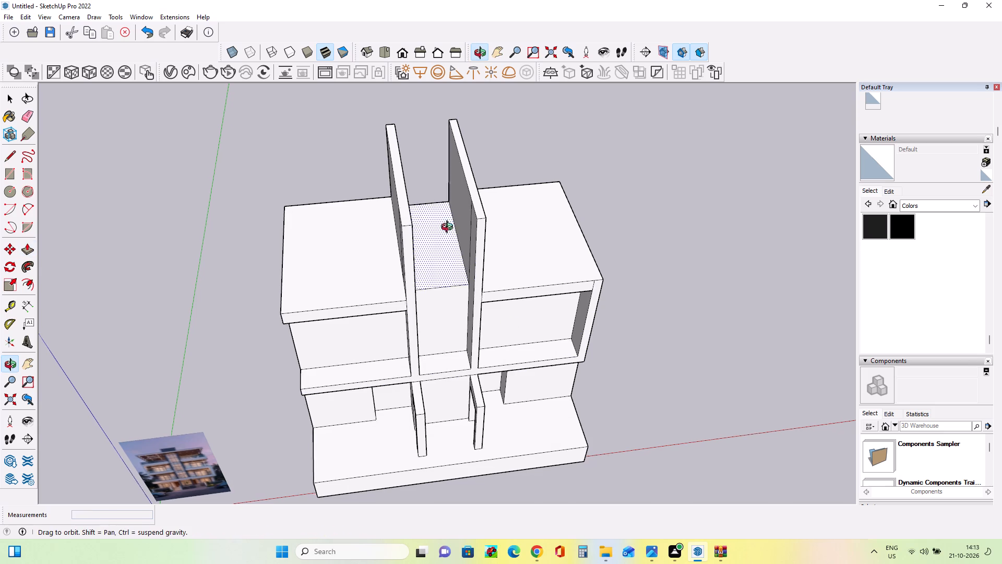
pyautogui.moveTo(449, 228); pyautogui.dragTo(453, 158, button='middle')
pyautogui.moveTo(448, 255); pyautogui.dragTo(448, 265)
pyautogui.moveTo(448, 265); pyautogui.dragTo(457, 302)
pyautogui.moveTo(449, 282); pyautogui.dragTo(457, 302, button='middle')
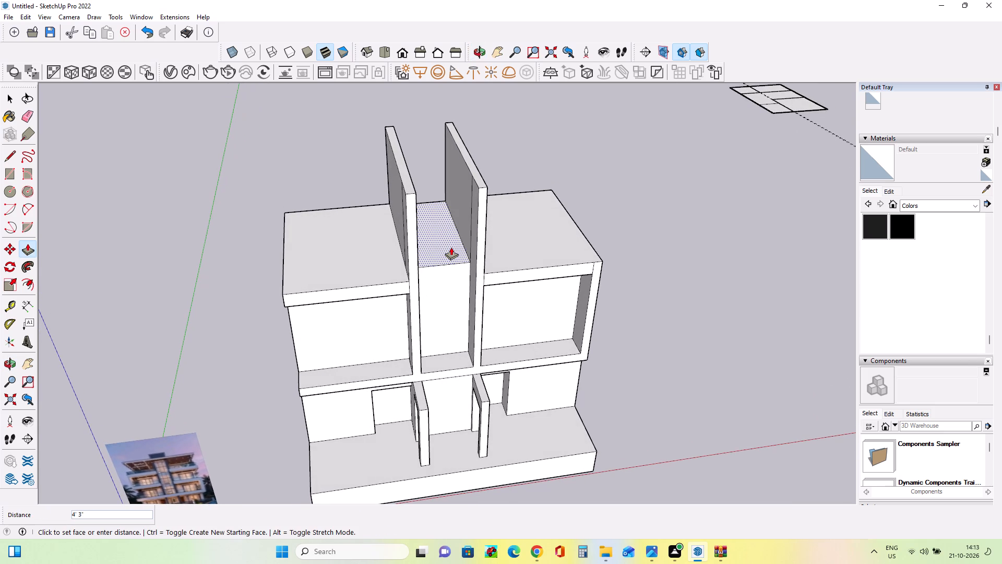
pyautogui.click(451, 247)
# Examine the whole façade against the reference image, comparing the floors, the bays and the dividing walls.
pyautogui.moveTo(465, 374); pyautogui.dragTo(409, 258, button='middle')
pyautogui.middleClick(409, 258)
pyautogui.moveTo(444, 279); pyautogui.dragTo(444, 281, button='middle')
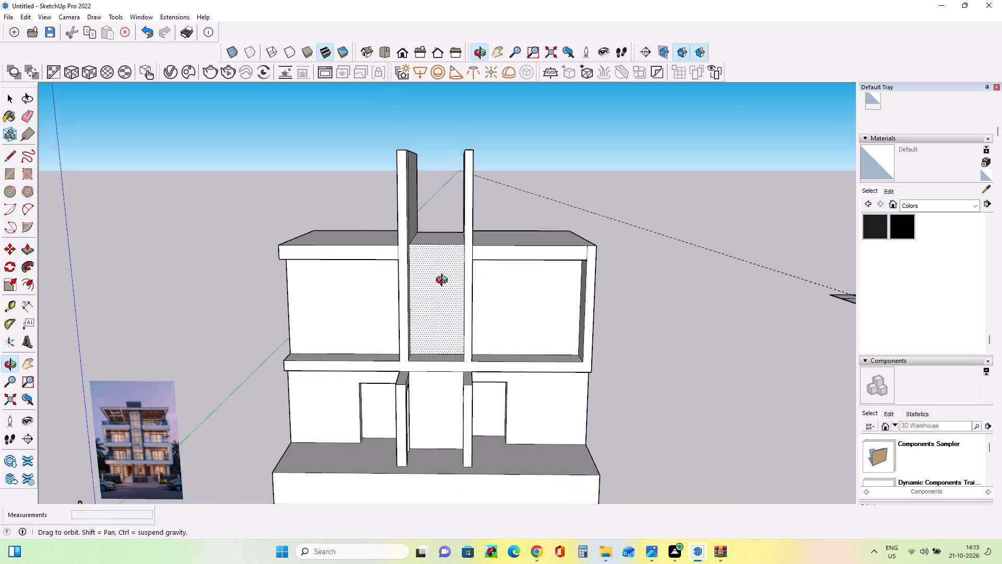
pyautogui.moveTo(444, 281); pyautogui.dragTo(450, 297, button='middle')
pyautogui.moveTo(491, 245); pyautogui.dragTo(492, 263, button='middle')
pyautogui.moveTo(493, 274); pyautogui.dragTo(493, 289, button='middle')
pyautogui.scroll(-2, 519, 283)
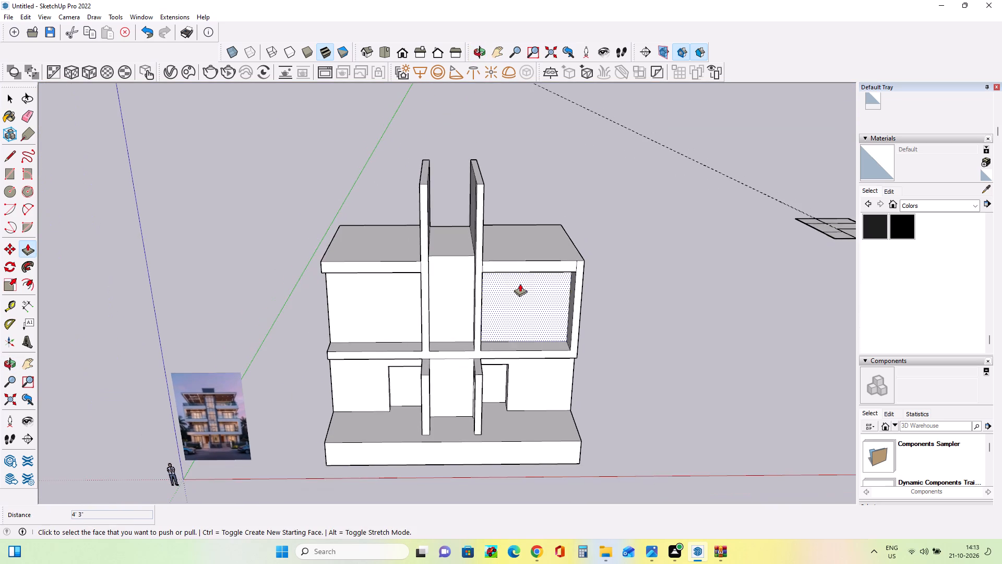
pyautogui.moveTo(522, 296); pyautogui.dragTo(528, 318, button='middle')
pyautogui.scroll(7, 198, 440)
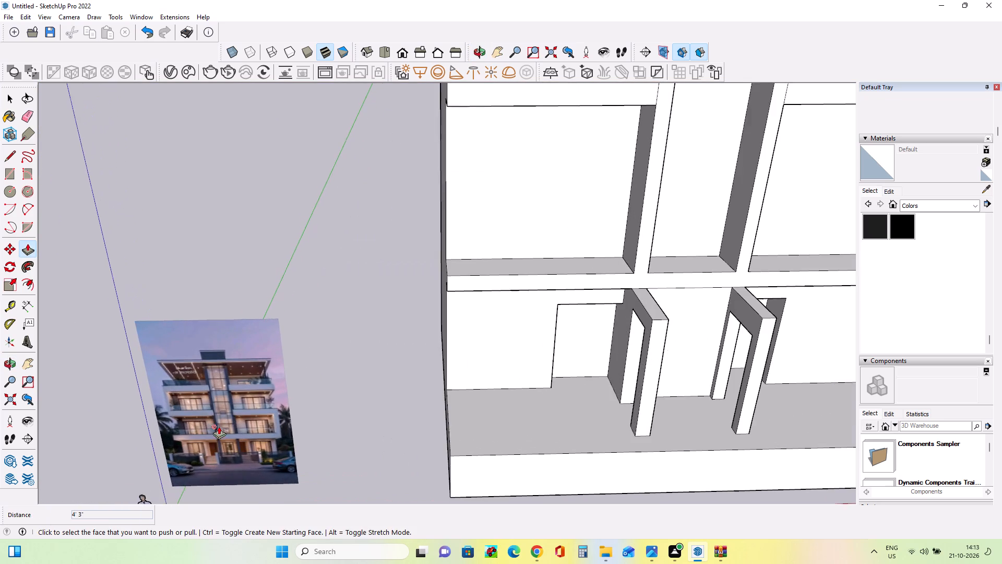
pyautogui.moveTo(219, 426); pyautogui.dragTo(258, 420, button='middle')
pyautogui.scroll(4, 235, 439)
pyautogui.scroll(-8, 189, 413)
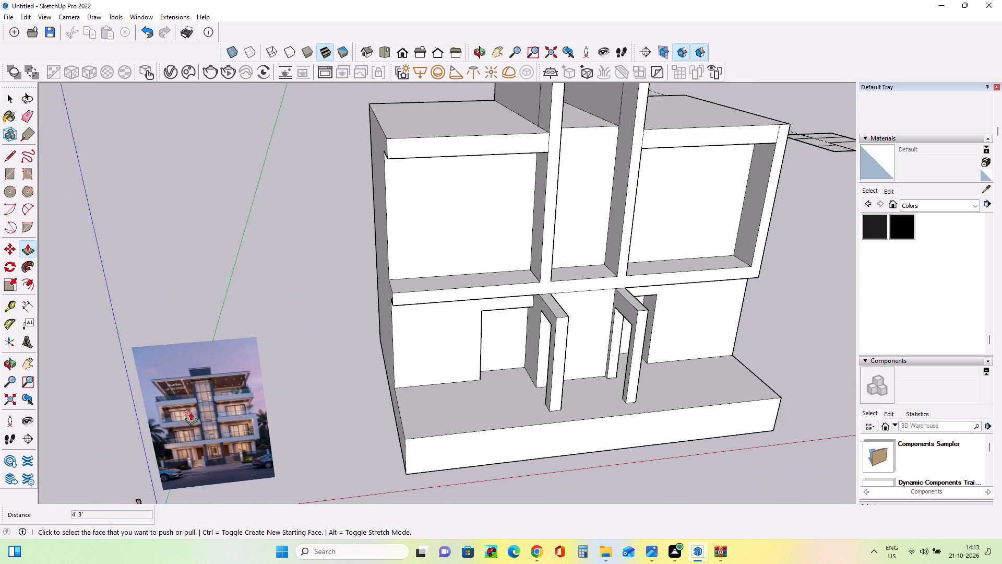
pyautogui.moveTo(262, 400); pyautogui.dragTo(256, 374, button='middle')
pyautogui.scroll(3, 173, 416)
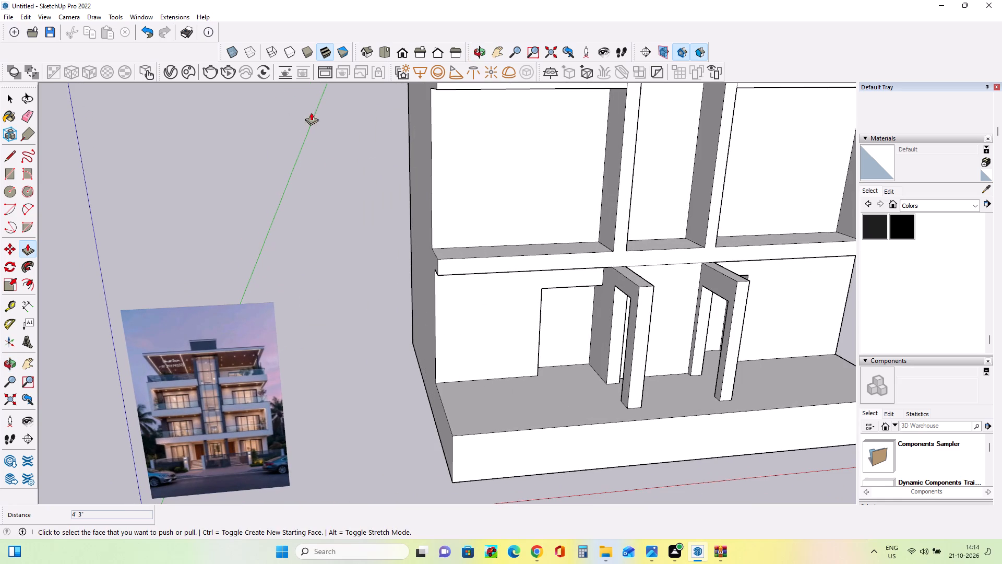
pyautogui.moveTo(641, 329); pyautogui.dragTo(649, 357, button='middle')
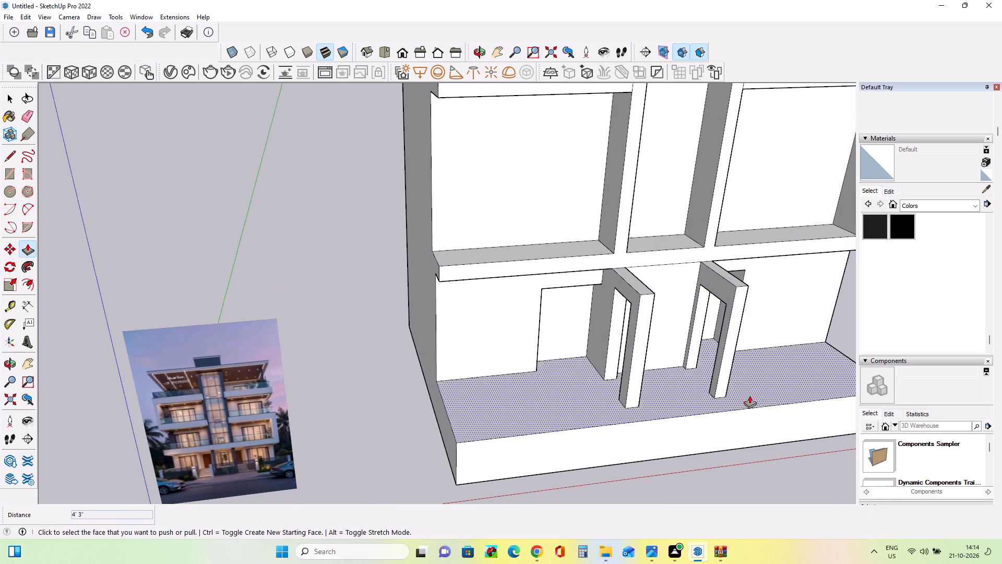
pyautogui.moveTo(611, 394); pyautogui.dragTo(616, 401, button='middle')
pyautogui.scroll(-3, 580, 389)
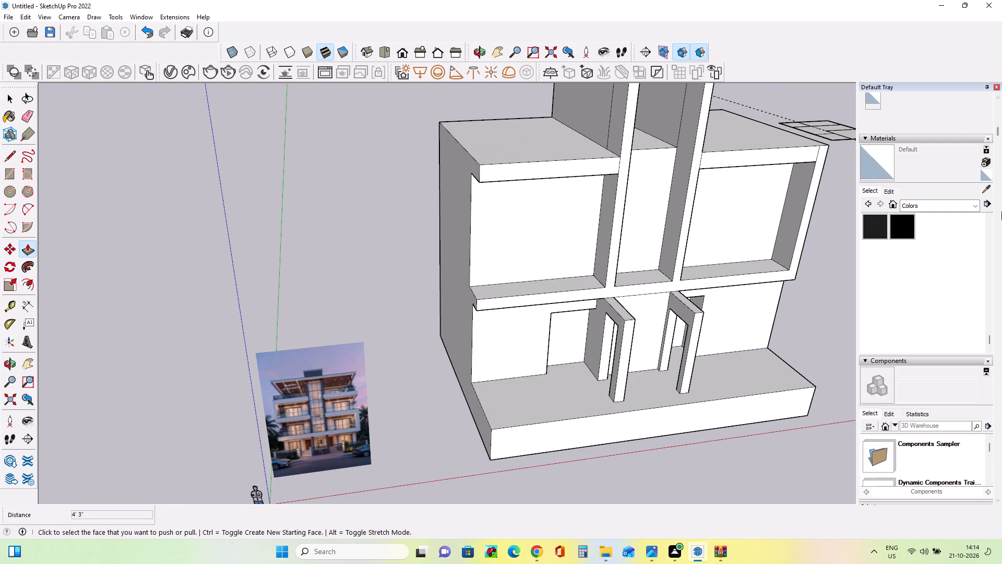
pyautogui.scroll(-4, 521, 243)
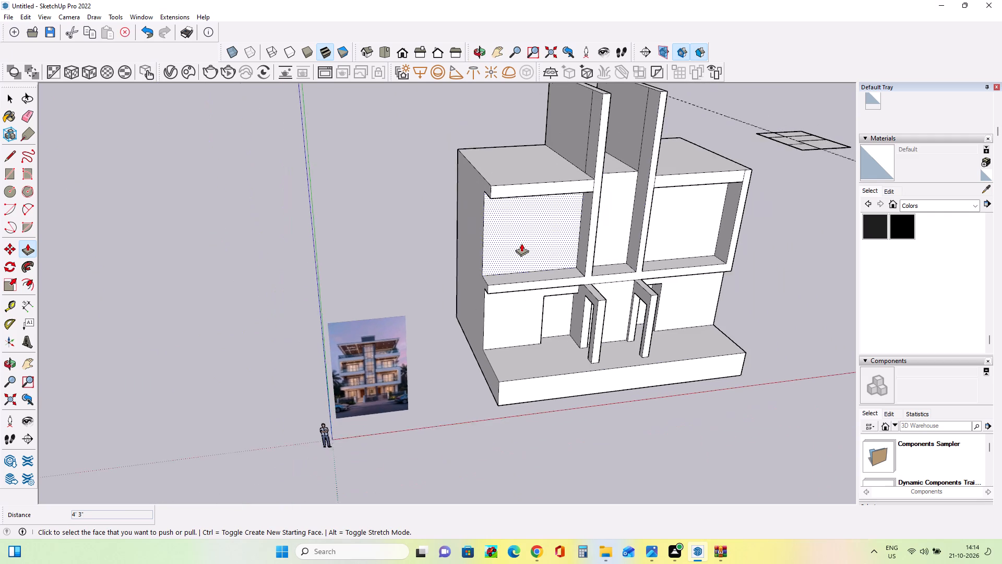
pyautogui.scroll(-4, 521, 243)
pyautogui.moveTo(580, 248); pyautogui.dragTo(492, 260, button='middle')
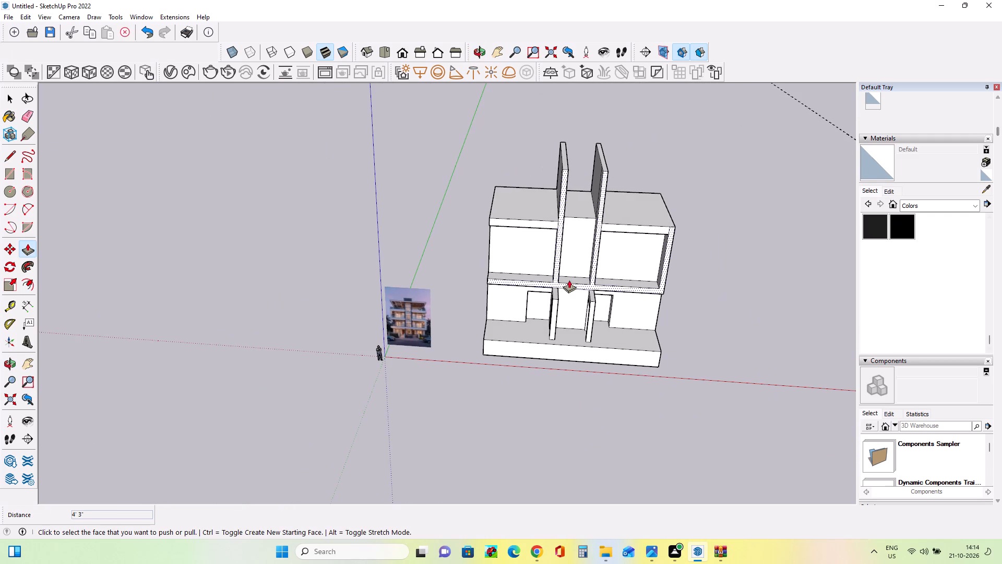
pyautogui.scroll(-7, 476, 324)
pyautogui.scroll(9, 542, 303)
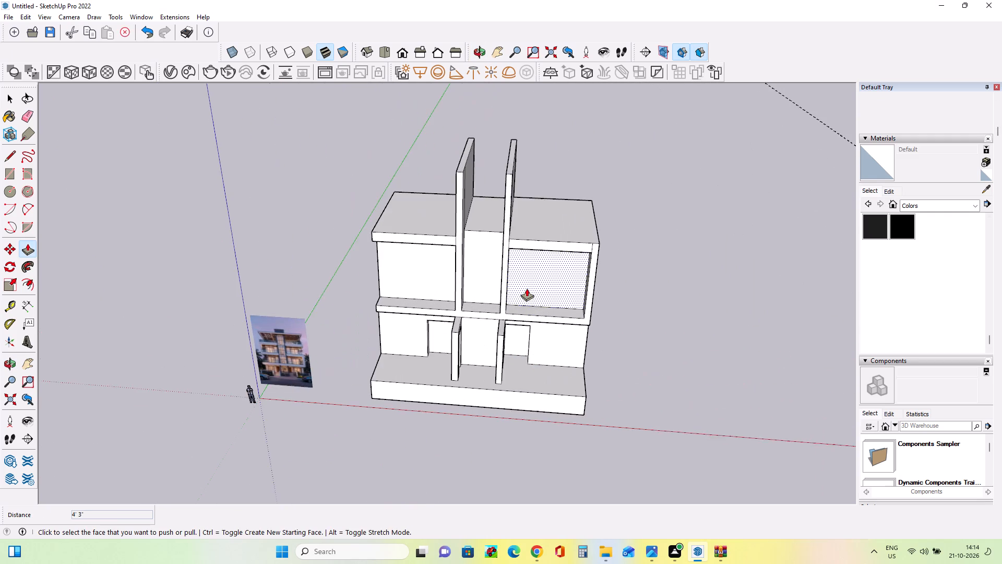
pyautogui.moveTo(527, 288); pyautogui.dragTo(533, 310, button='middle')
pyautogui.scroll(4, 564, 231)
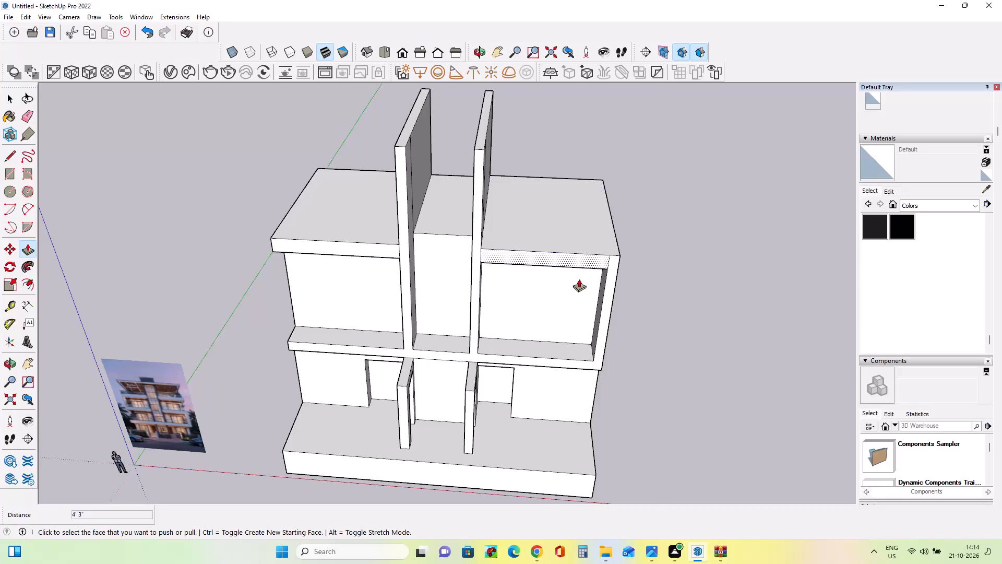
pyautogui.moveTo(580, 296); pyautogui.dragTo(580, 321, button='middle')
# Push the left bay's upper-floor wall 1' 11" further back under the roof slab.
pyautogui.moveTo(288, 328); pyautogui.dragTo(324, 293, button='middle')
pyautogui.moveTo(411, 258); pyautogui.dragTo(643, 222, button='middle')
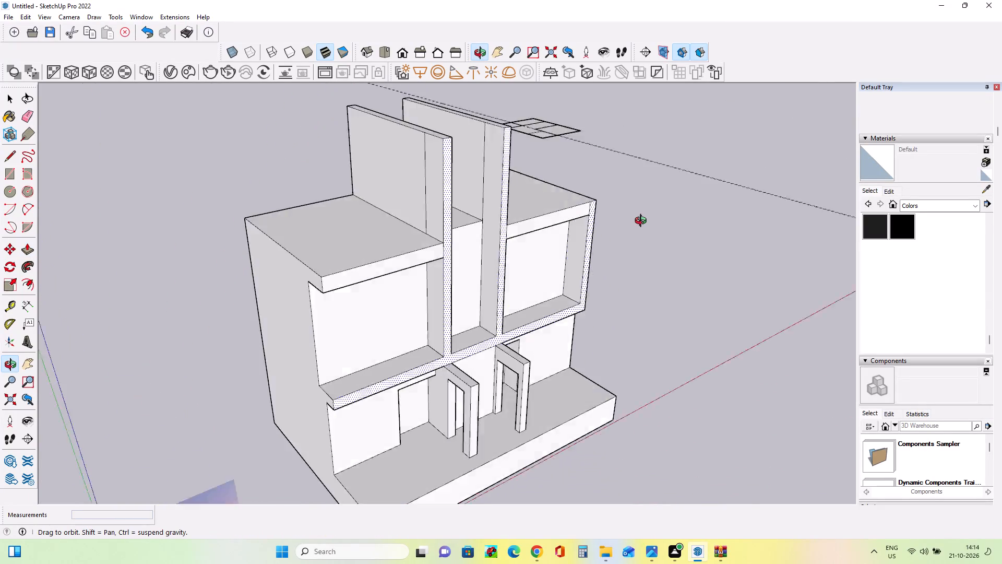
pyautogui.moveTo(643, 222); pyautogui.dragTo(590, 221, button='middle')
pyautogui.click(335, 345)
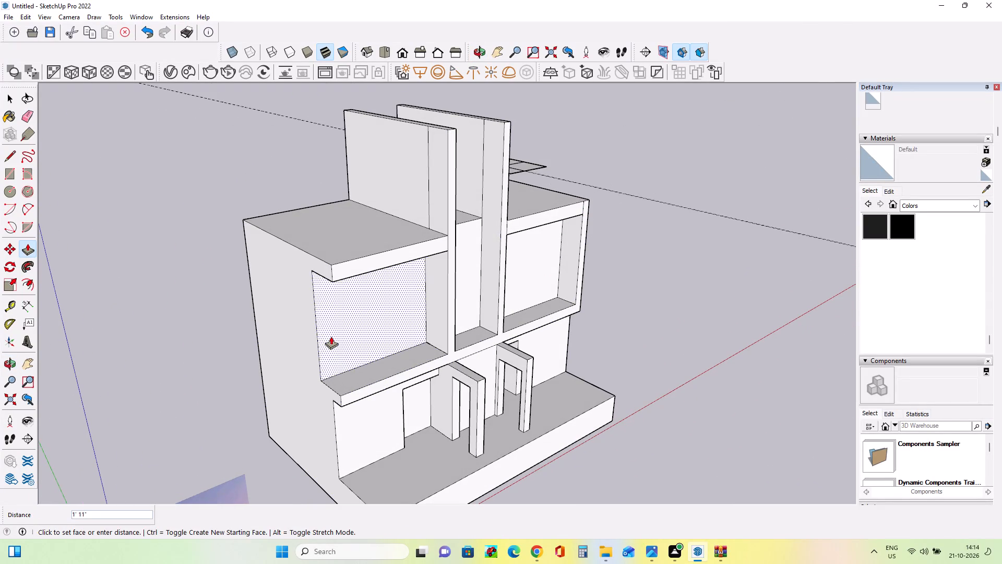
pyautogui.click(331, 336)
# Push the right bay's upper-floor wall back 1' 11", in line with the left bay's wall.
pyautogui.moveTo(406, 433); pyautogui.dragTo(220, 403, button='middle')
pyautogui.click(550, 308)
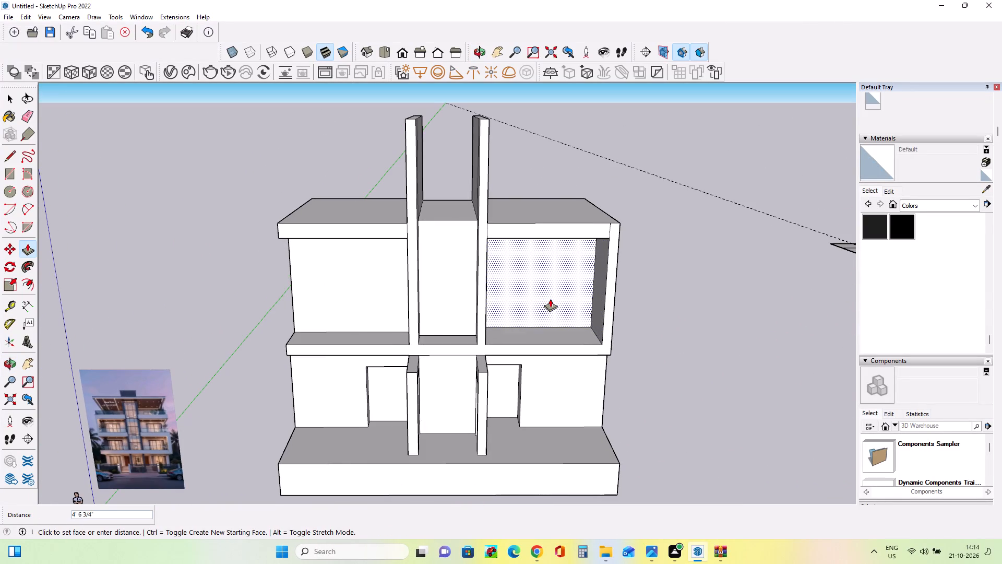
pyautogui.click(374, 288)
# Draw a rectangle about 22' 9 3/16" by 20' 11 1/4" on the left roof slab's rear part, leaving a front strip above the overhang.
pyautogui.moveTo(458, 338); pyautogui.dragTo(467, 357, button='middle')
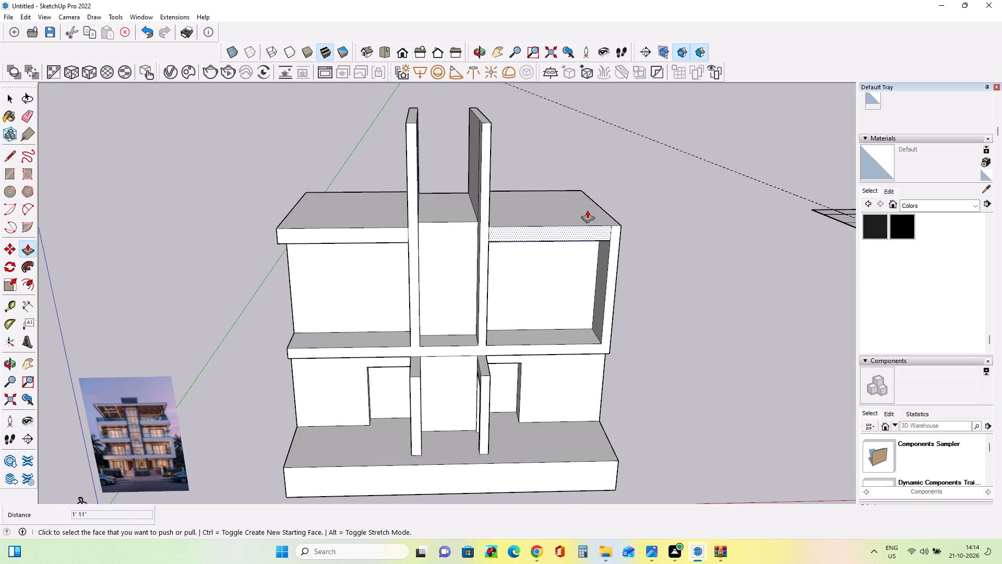
pyautogui.moveTo(710, 129); pyautogui.dragTo(710, 162, button='middle')
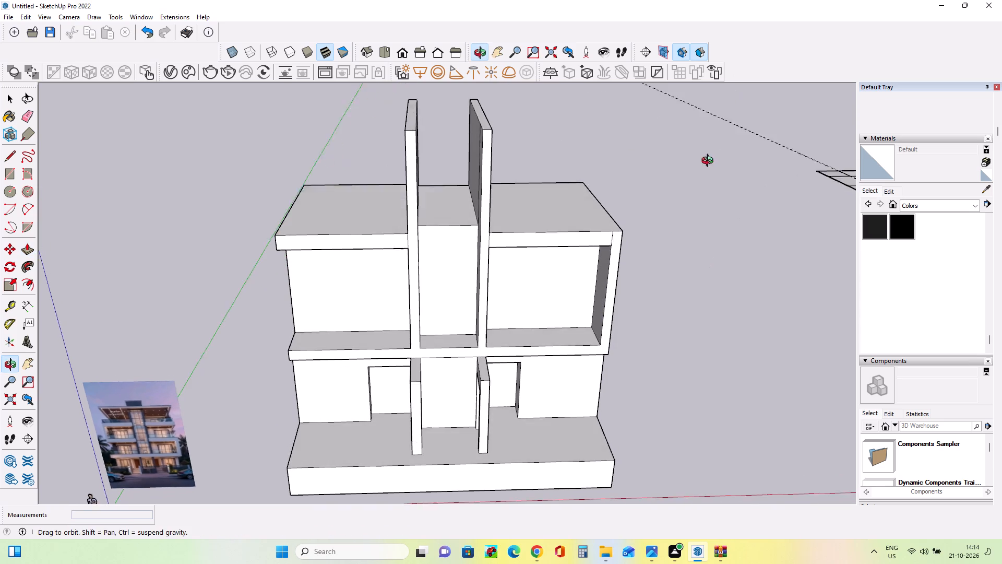
pyautogui.moveTo(710, 162); pyautogui.dragTo(710, 166, button='middle')
pyautogui.scroll(-4, 650, 184)
pyautogui.moveTo(640, 226); pyautogui.dragTo(636, 275, button='middle')
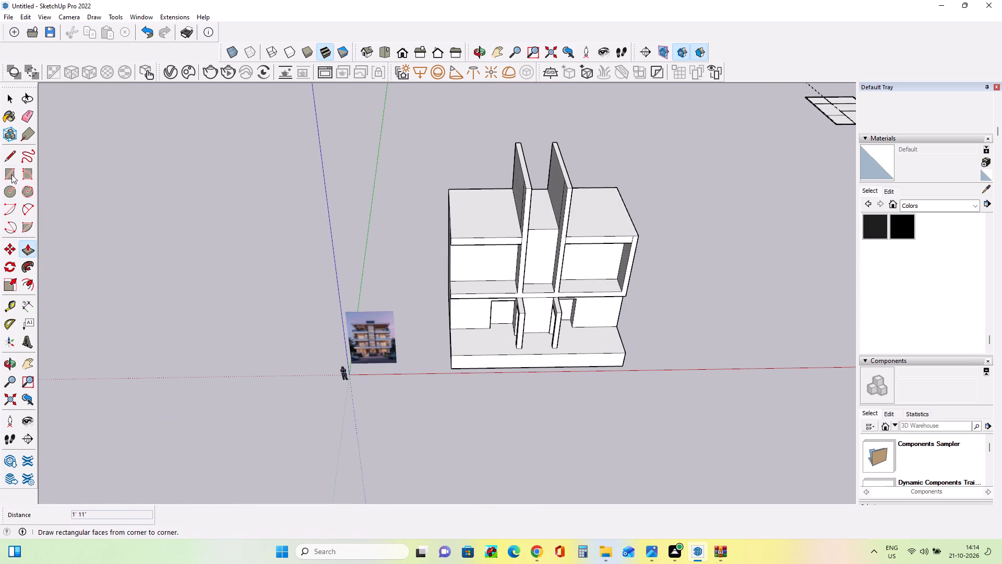
pyautogui.click(11, 174)
pyautogui.moveTo(433, 315); pyautogui.dragTo(469, 380, button='middle')
pyautogui.scroll(6, 508, 256)
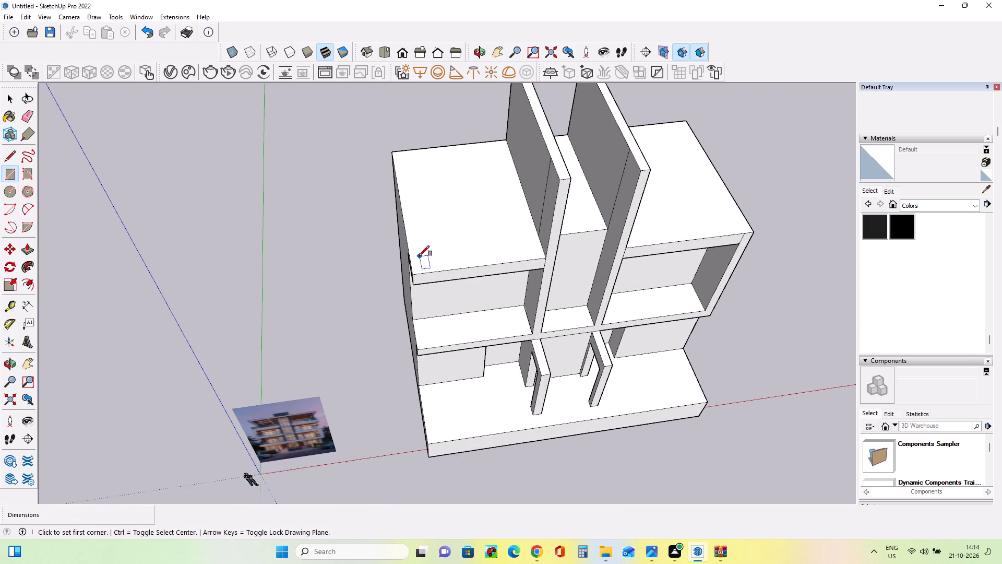
pyautogui.moveTo(419, 256); pyautogui.dragTo(512, 229, button='middle')
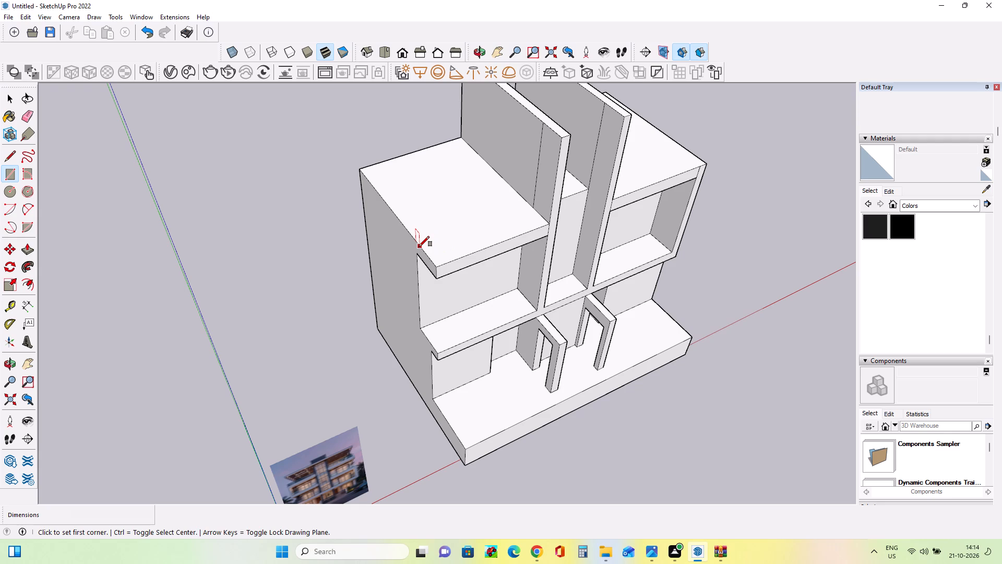
pyautogui.click(422, 241)
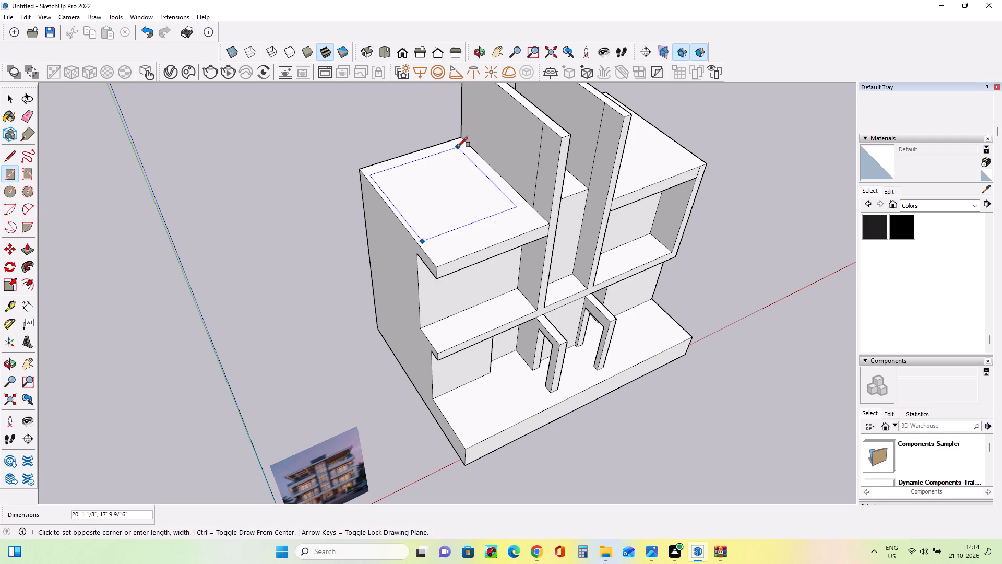
pyautogui.press('Escape')
pyautogui.scroll(1, 420, 243)
pyautogui.moveTo(420, 243); pyautogui.dragTo(523, 223, button='middle')
pyautogui.scroll(4, 460, 245)
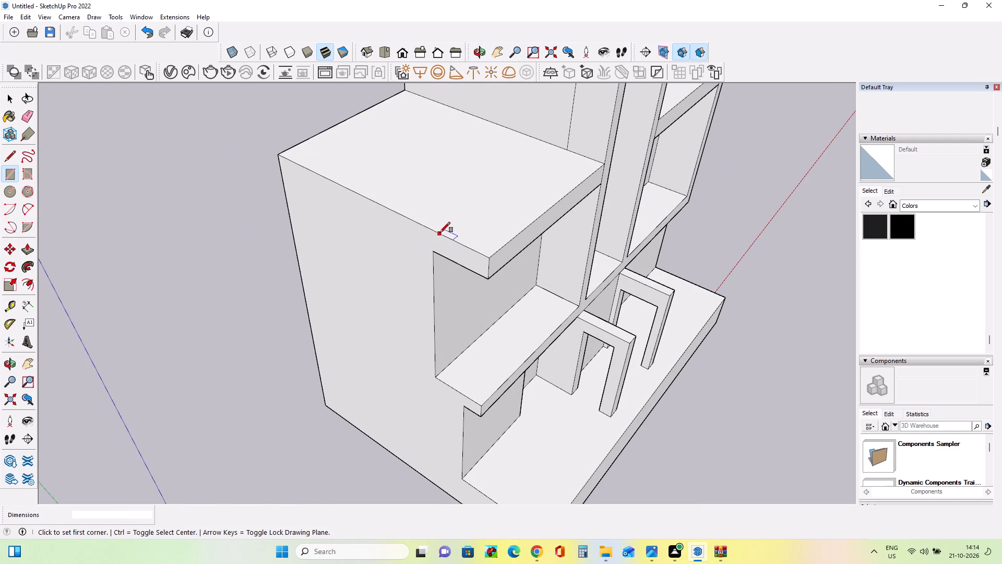
pyautogui.click(438, 230)
pyautogui.click(406, 87)
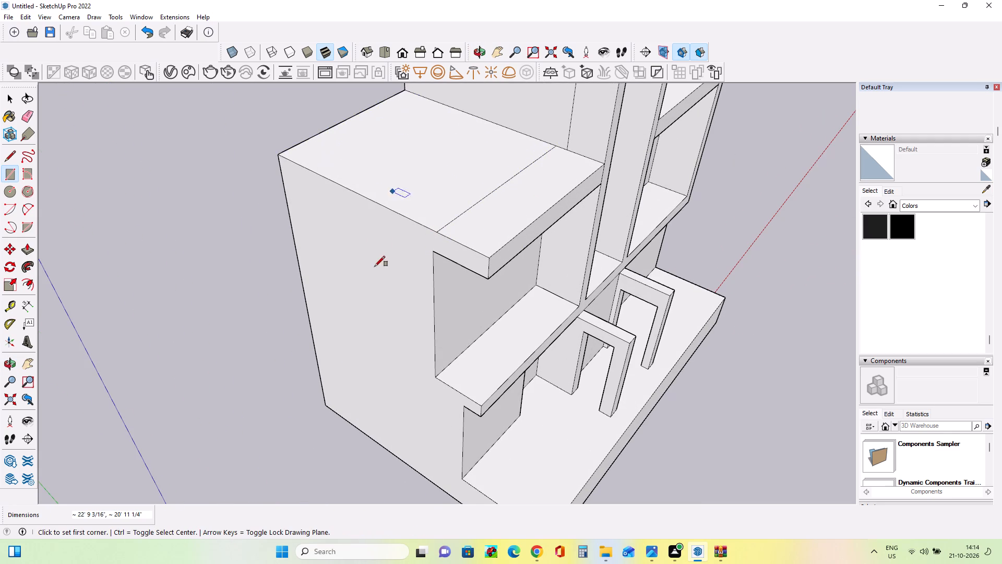
# Draw a rectangle on the right roof slab from the dividing wall to the rear outer corner, leaving a matching front strip.
pyautogui.scroll(-9, 350, 291)
pyautogui.moveTo(500, 306); pyautogui.dragTo(214, 305, button='middle')
pyautogui.scroll(4, 489, 230)
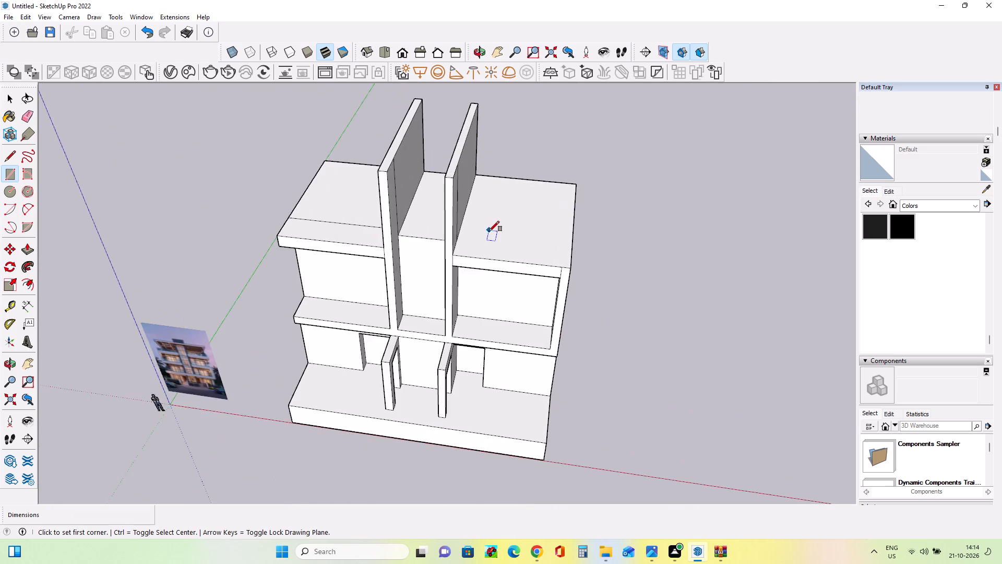
pyautogui.scroll(2, 489, 231)
pyautogui.moveTo(396, 239); pyautogui.dragTo(518, 257, button='middle')
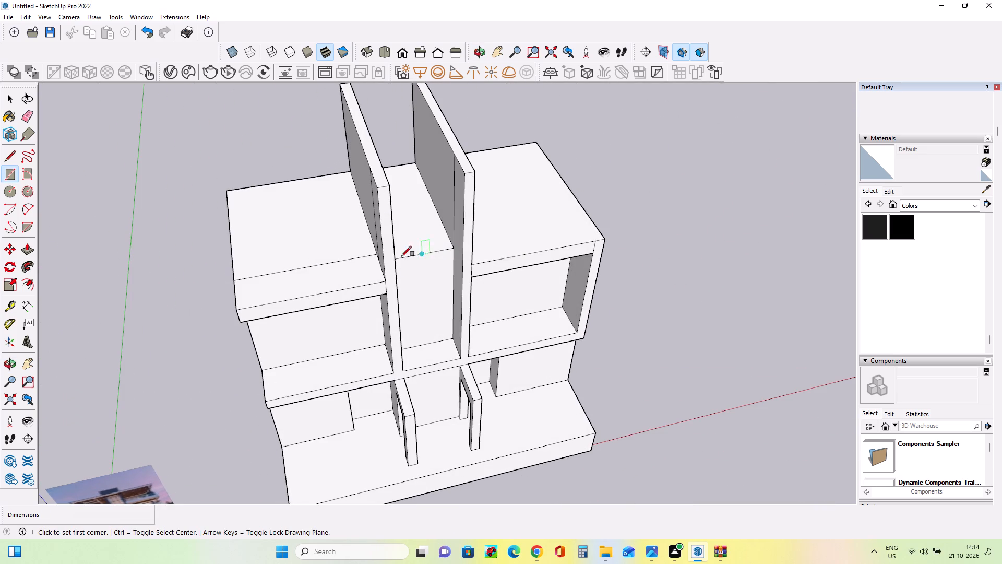
pyautogui.moveTo(485, 231); pyautogui.dragTo(471, 237, button='middle')
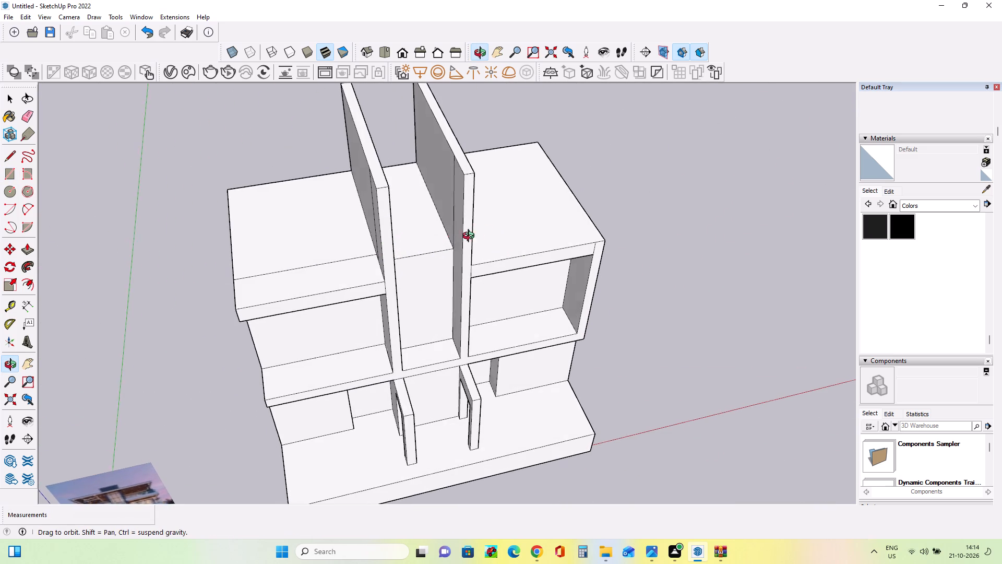
pyautogui.moveTo(471, 237); pyautogui.dragTo(338, 262, button='middle')
pyautogui.scroll(1, 360, 261)
pyautogui.click(464, 255)
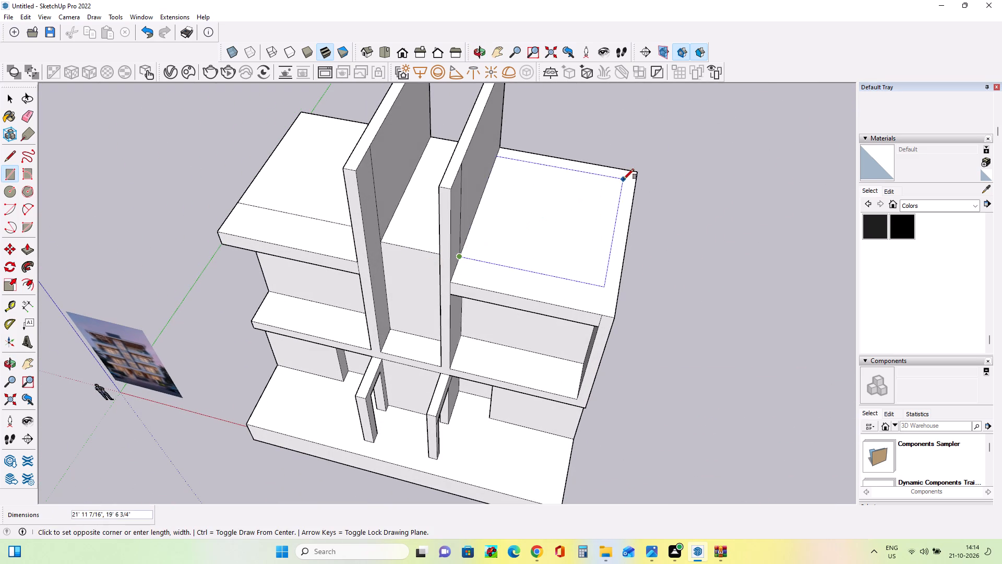
pyautogui.click(635, 172)
# Pull the left roof's rear rectangle up 16' 3 1/16" to the top of the dividing wall.
pyautogui.moveTo(490, 290); pyautogui.dragTo(610, 293, button='middle')
pyautogui.scroll(-4, 507, 292)
pyautogui.moveTo(506, 292); pyautogui.dragTo(506, 291, button='middle')
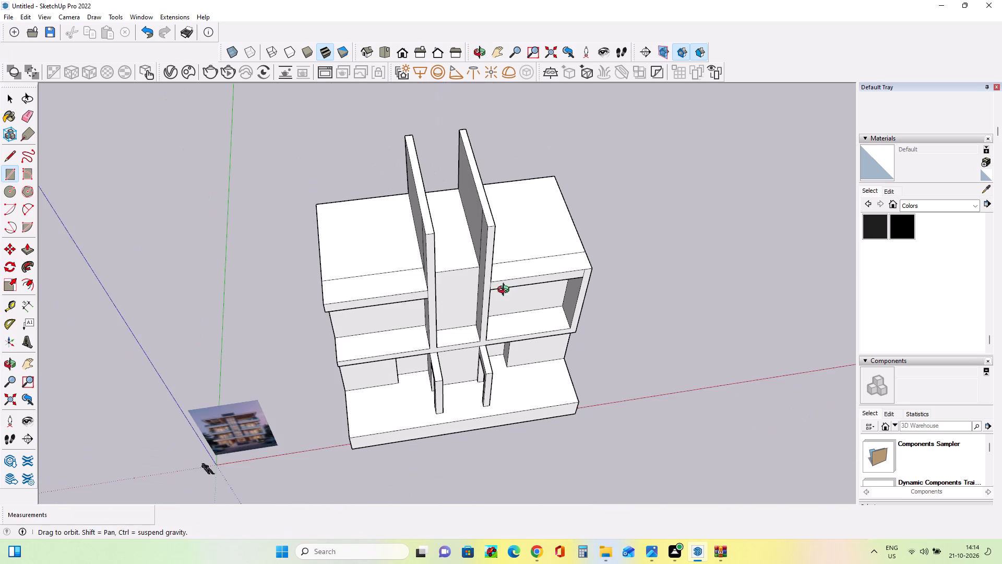
pyautogui.moveTo(506, 291); pyautogui.dragTo(502, 136, button='middle')
pyautogui.moveTo(433, 213); pyautogui.dragTo(456, 266, button='middle')
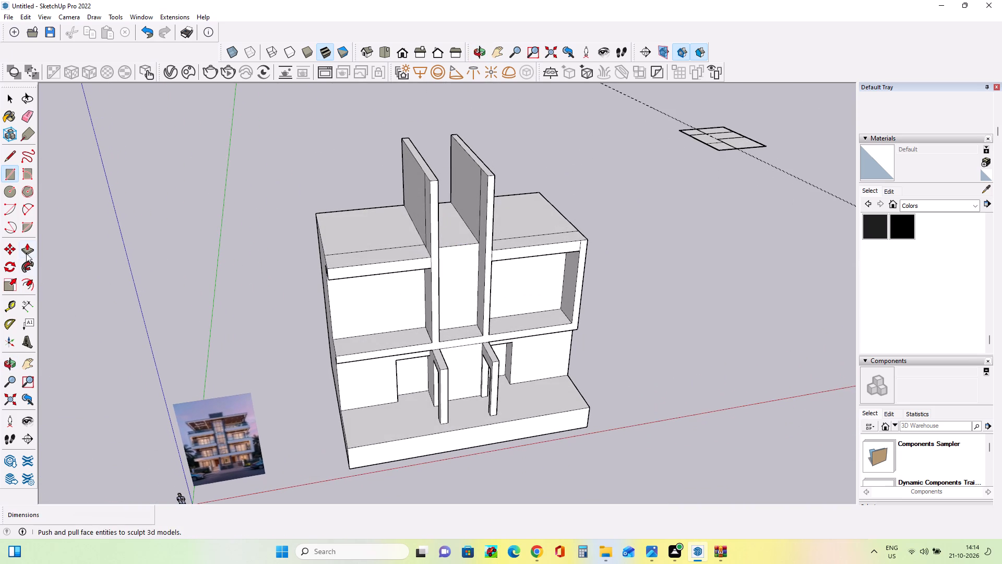
pyautogui.click(26, 246)
pyautogui.click(388, 238)
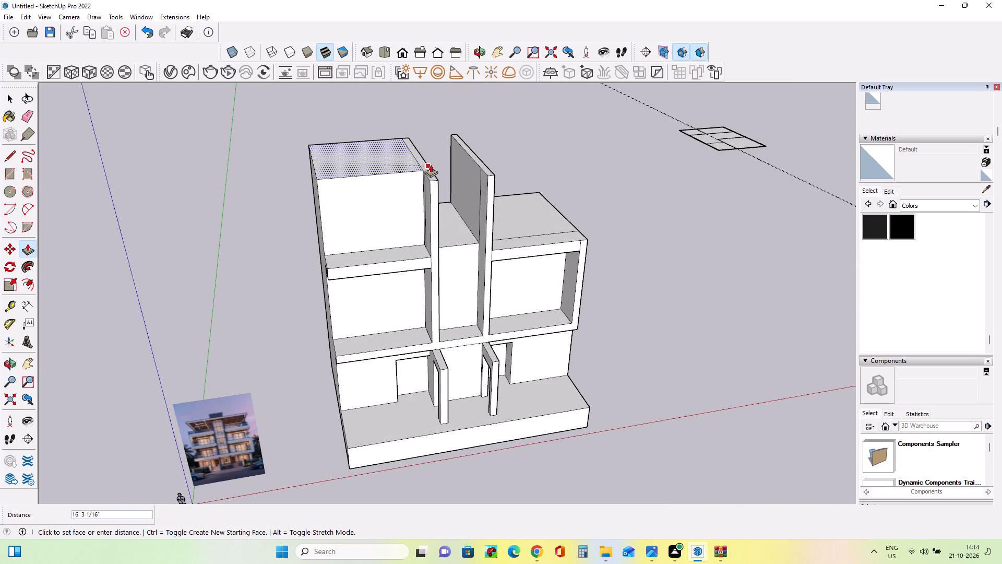
pyautogui.click(431, 164)
# Pull the right roof's rear rectangle up 16' 3 1/16" to the top of the dividing wall.
pyautogui.moveTo(524, 244); pyautogui.dragTo(350, 309, button='middle')
pyautogui.click(519, 241)
pyautogui.moveTo(483, 182); pyautogui.dragTo(483, 187)
pyautogui.moveTo(499, 235); pyautogui.dragTo(625, 160, button='middle')
pyautogui.moveTo(512, 205); pyautogui.dragTo(528, 236, button='middle')
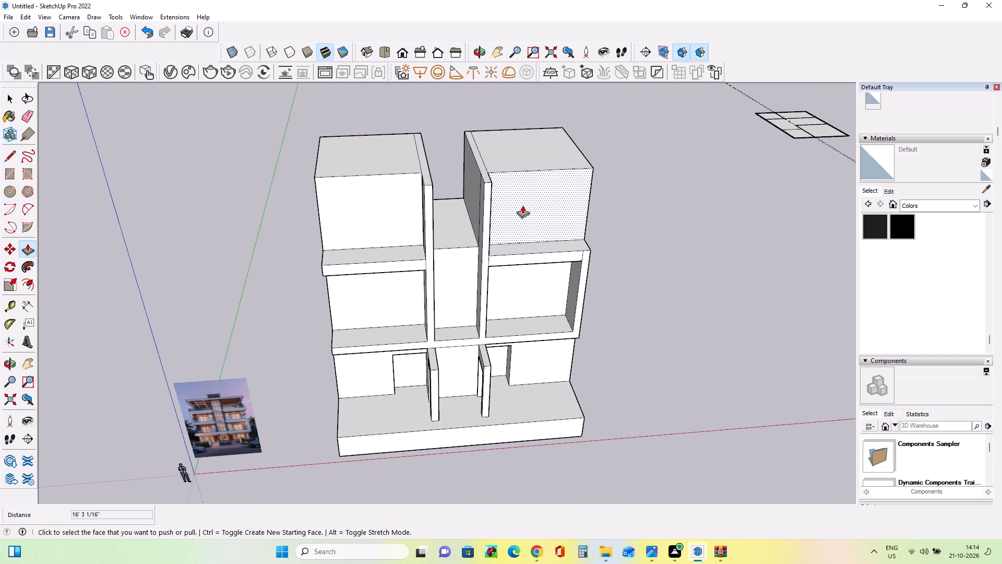
pyautogui.moveTo(519, 231); pyautogui.dragTo(502, 182, button='middle')
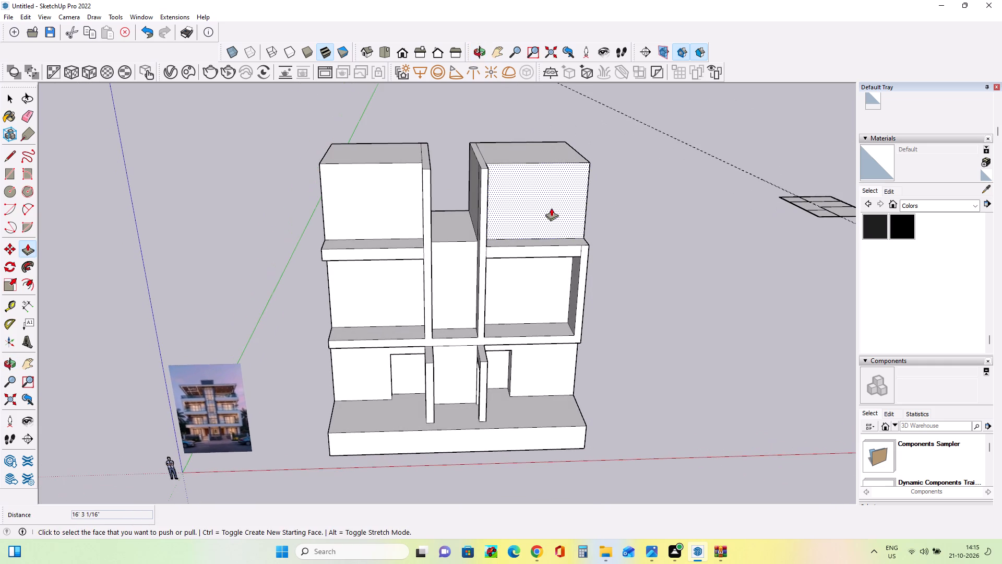
pyautogui.scroll(3, 551, 205)
pyautogui.moveTo(576, 236); pyautogui.dragTo(652, 225, button='middle')
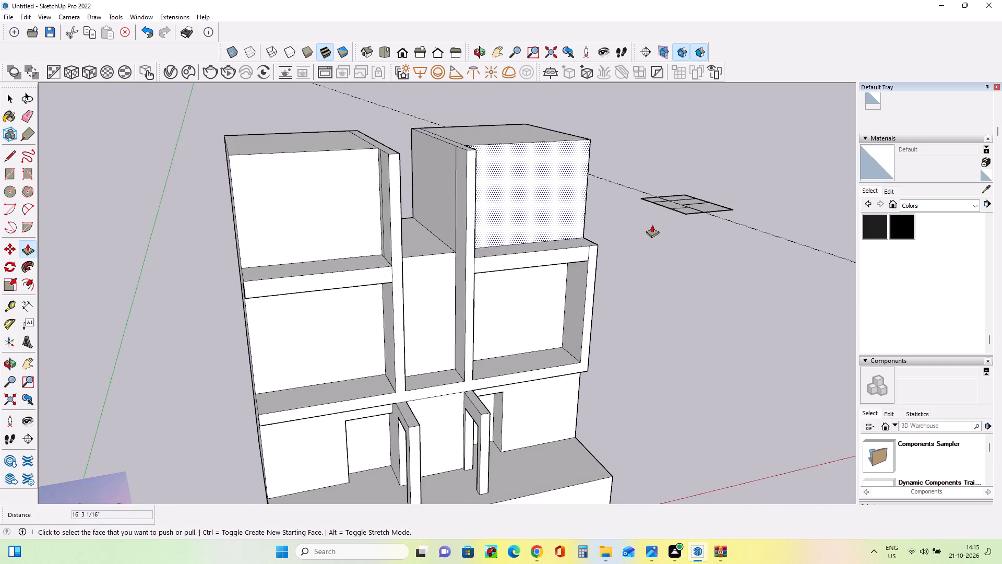
# Examine the building massing with its raised upper storey from the front, from above and from the right side.
pyautogui.scroll(-3, 652, 225)
pyautogui.moveTo(640, 283); pyautogui.dragTo(607, 299, button='middle')
pyautogui.scroll(2, 385, 327)
pyautogui.moveTo(401, 320); pyautogui.dragTo(401, 314, button='middle')
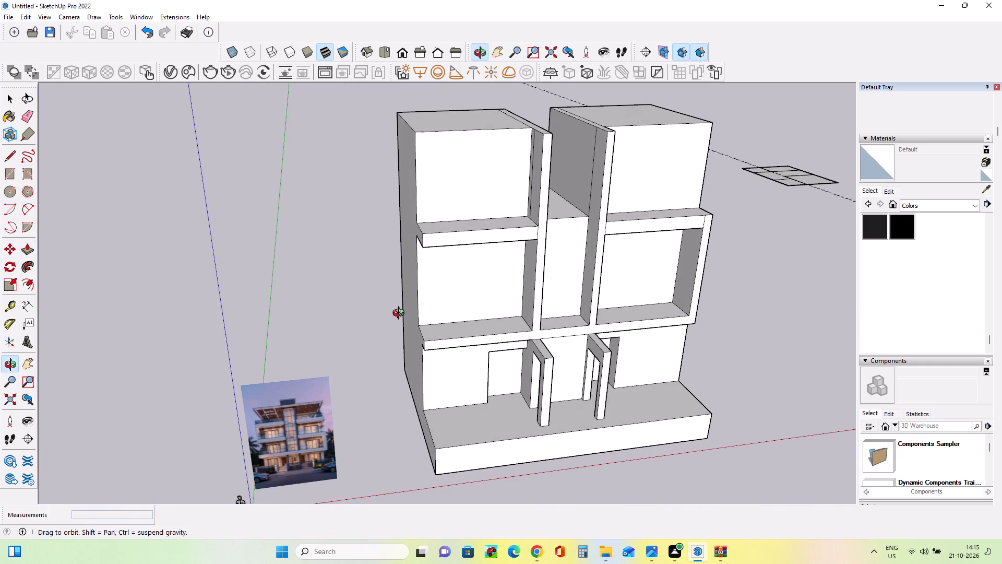
pyautogui.moveTo(401, 314); pyautogui.dragTo(403, 308, button='middle')
pyautogui.moveTo(509, 306); pyautogui.dragTo(364, 290, button='middle')
pyautogui.moveTo(393, 290); pyautogui.dragTo(461, 311, button='middle')
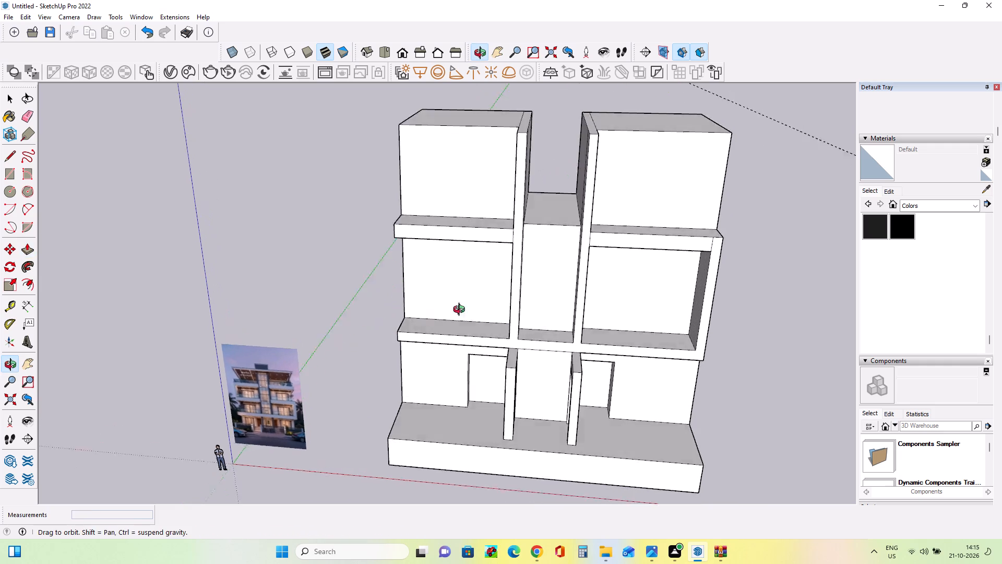
pyautogui.moveTo(461, 311); pyautogui.dragTo(474, 311, button='middle')
pyautogui.scroll(2, 540, 170)
pyautogui.moveTo(541, 208); pyautogui.dragTo(531, 316, button='middle')
pyautogui.scroll(-6, 531, 316)
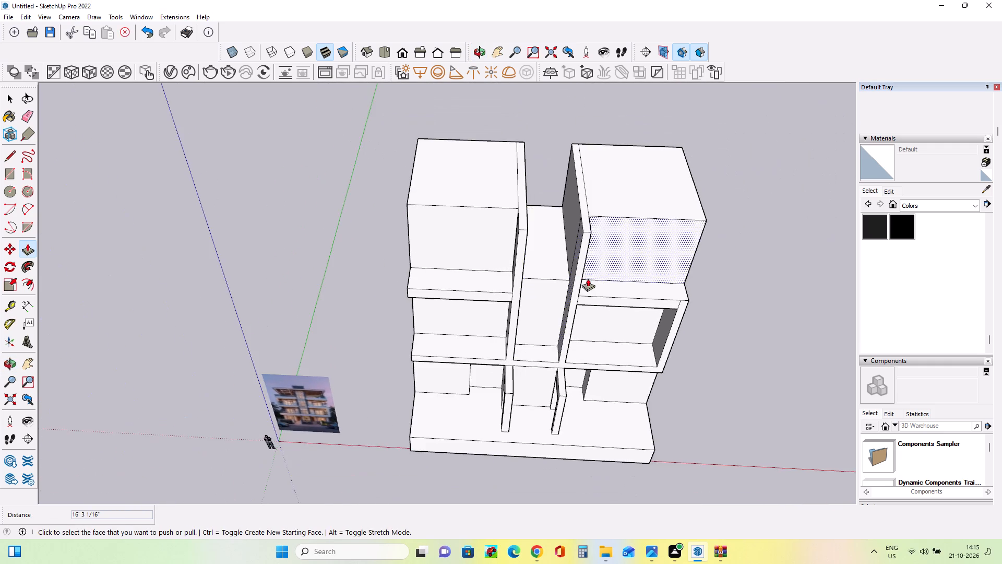
pyautogui.moveTo(583, 277); pyautogui.dragTo(397, 219, button='middle')
pyautogui.moveTo(559, 332); pyautogui.dragTo(574, 343, button='middle')
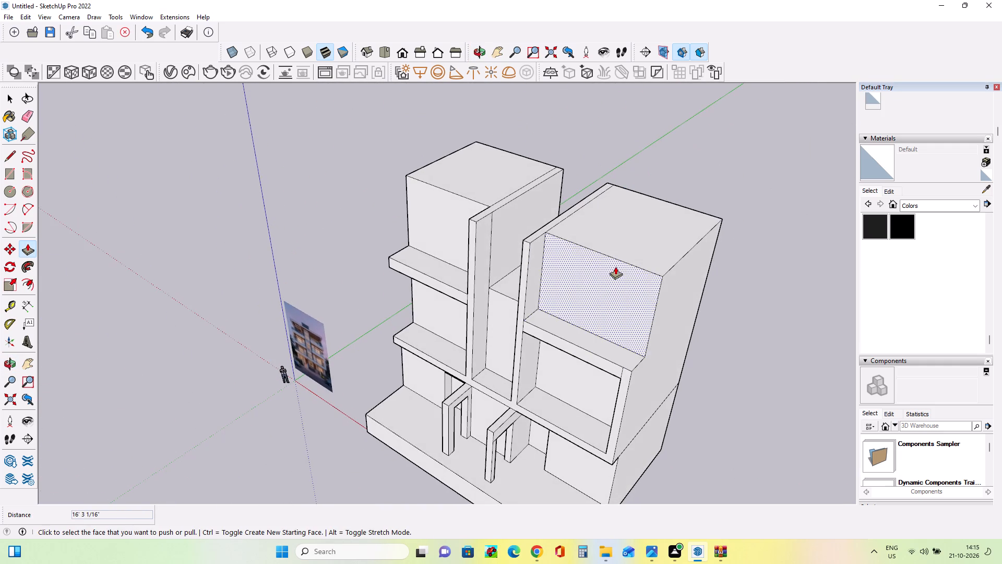
pyautogui.scroll(3, 590, 253)
pyautogui.scroll(-7, 590, 253)
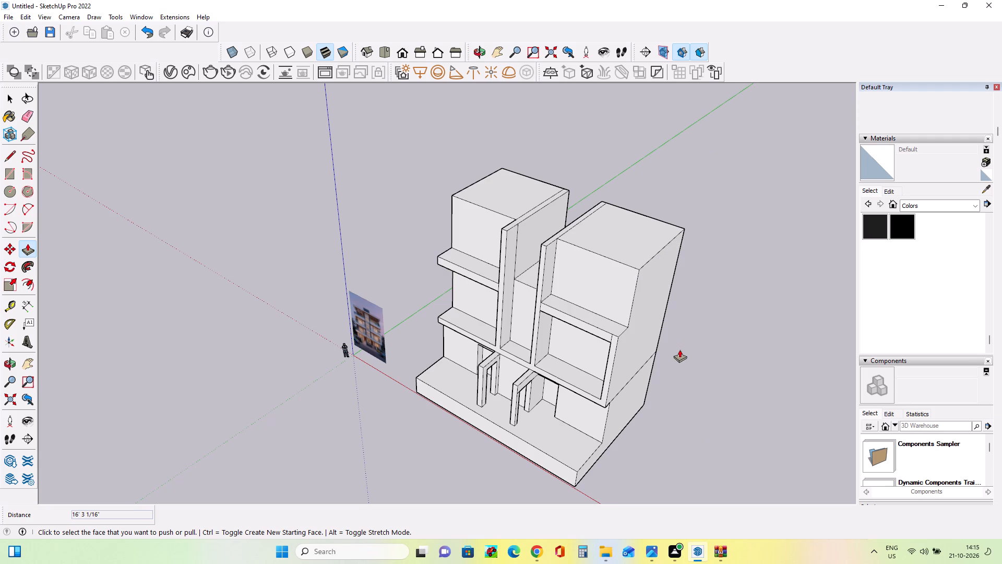
# Pull the right upper block's roof up 3' 3/4" and raise the left upper block's roof to the same height.
pyautogui.moveTo(676, 374); pyautogui.dragTo(687, 384, button='middle')
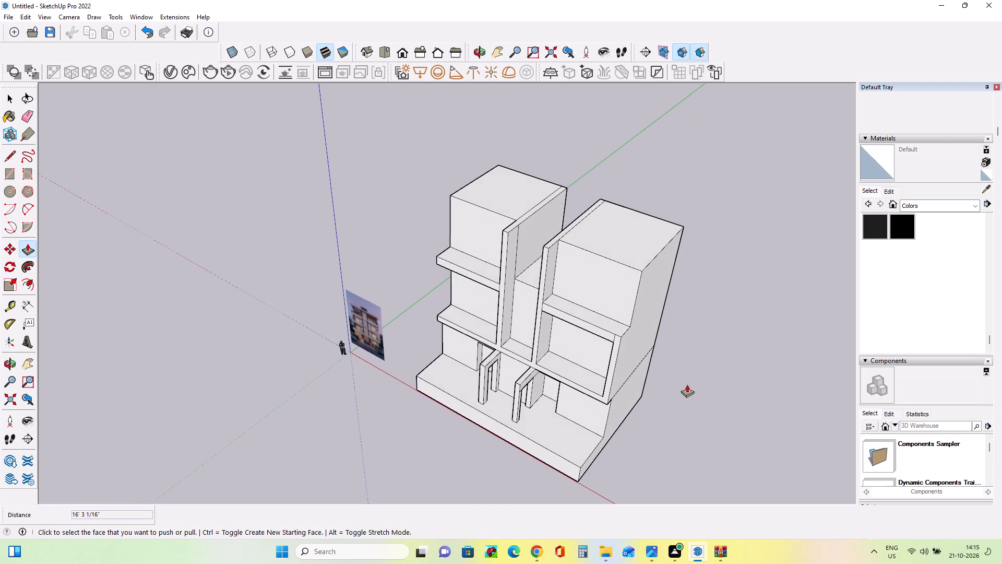
pyautogui.moveTo(580, 317); pyautogui.dragTo(681, 285, button='middle')
pyautogui.click(607, 202)
pyautogui.click(607, 191)
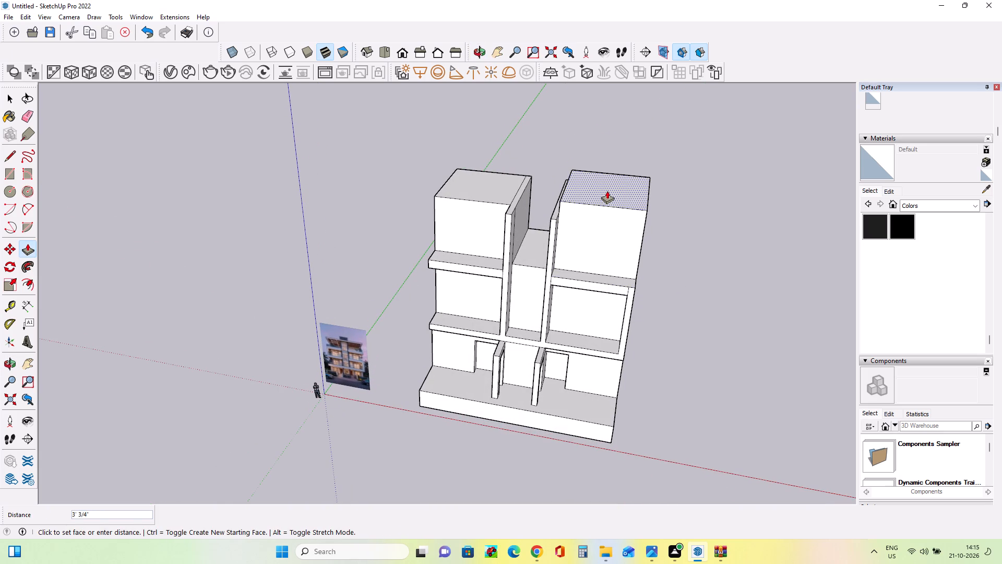
pyautogui.moveTo(557, 215); pyautogui.dragTo(605, 198, button='middle')
pyautogui.click(470, 175)
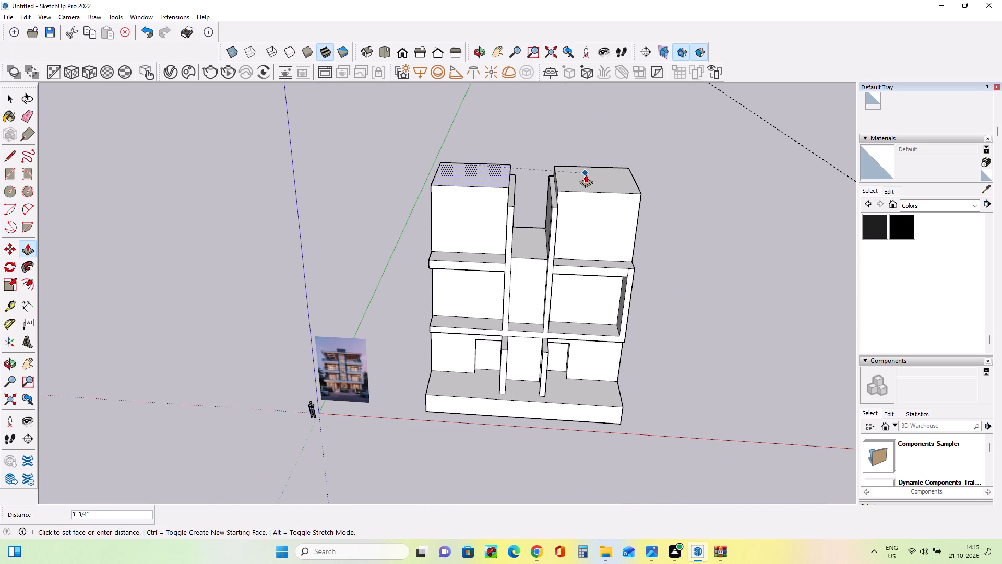
pyautogui.click(586, 174)
# Pull the tops of both dividing walls up 3' 3/4" so they are level with the adjoining roofs.
pyautogui.moveTo(541, 237); pyautogui.dragTo(575, 211, button='middle')
pyautogui.middleClick(539, 231)
pyautogui.moveTo(550, 170); pyautogui.dragTo(563, 292, button='middle')
pyautogui.scroll(1, 563, 292)
pyautogui.scroll(8, 552, 209)
pyautogui.click(553, 216)
pyautogui.click(593, 199)
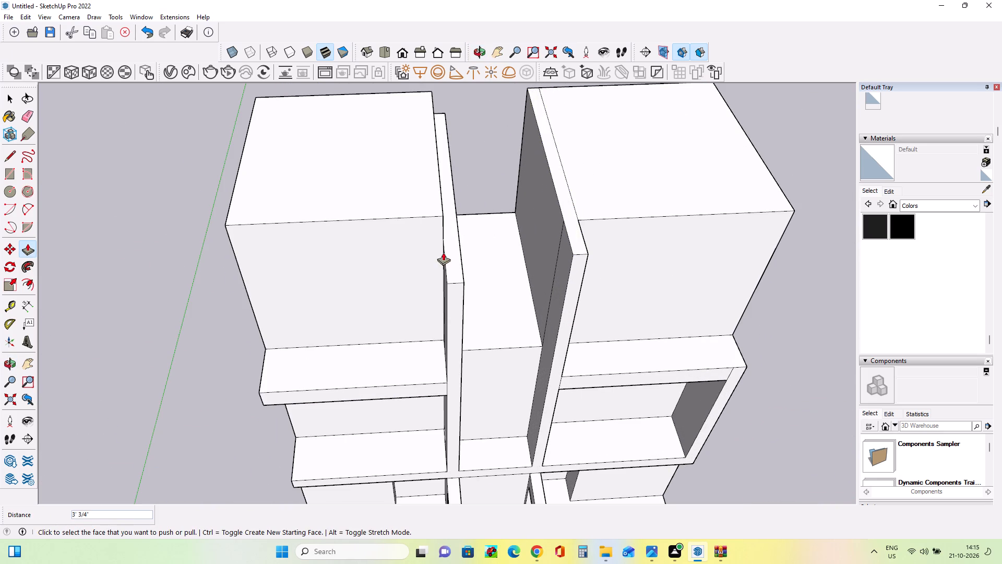
pyautogui.click(449, 251)
pyautogui.click(407, 212)
# Compare the raised blocks and wall proportions with the reference façade image.
pyautogui.moveTo(421, 302); pyautogui.dragTo(286, 320, button='middle')
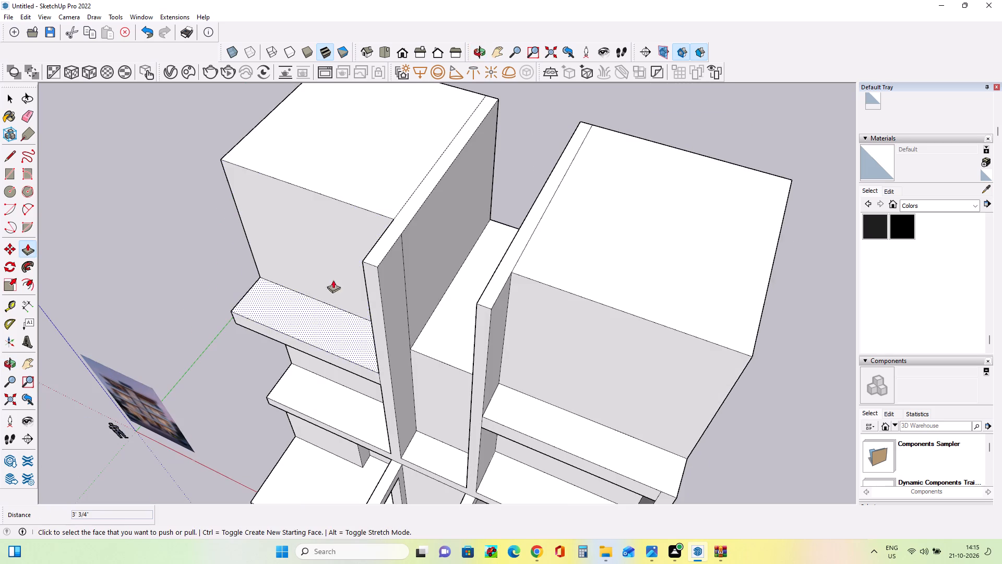
pyautogui.moveTo(466, 256); pyautogui.dragTo(532, 178, button='middle')
pyautogui.scroll(-7, 494, 200)
pyautogui.moveTo(565, 280); pyautogui.dragTo(561, 280, button='middle')
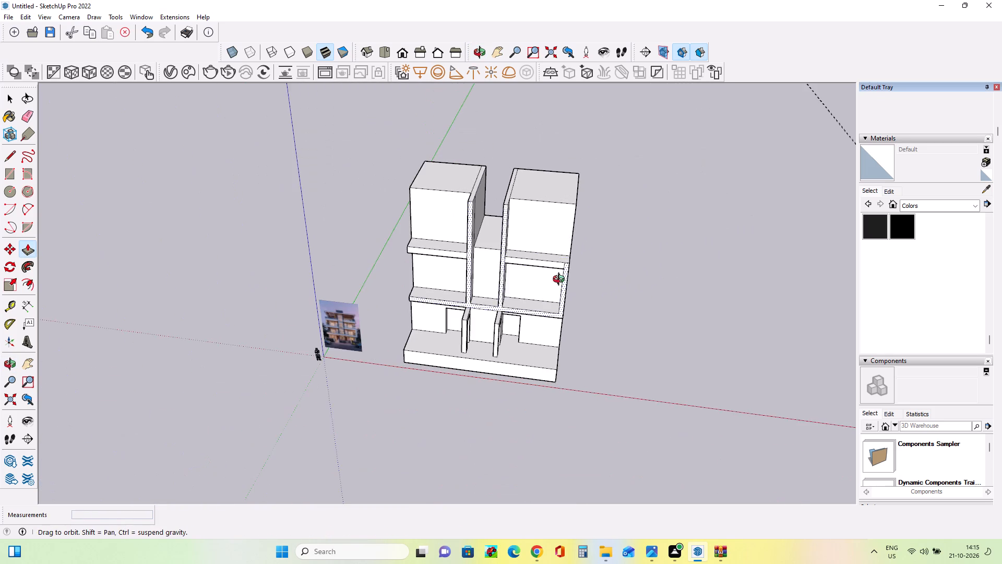
pyautogui.moveTo(561, 280); pyautogui.dragTo(531, 281, button='middle')
pyautogui.scroll(3, 553, 272)
pyautogui.moveTo(552, 273); pyautogui.dragTo(643, 239, button='middle')
pyautogui.scroll(1, 530, 259)
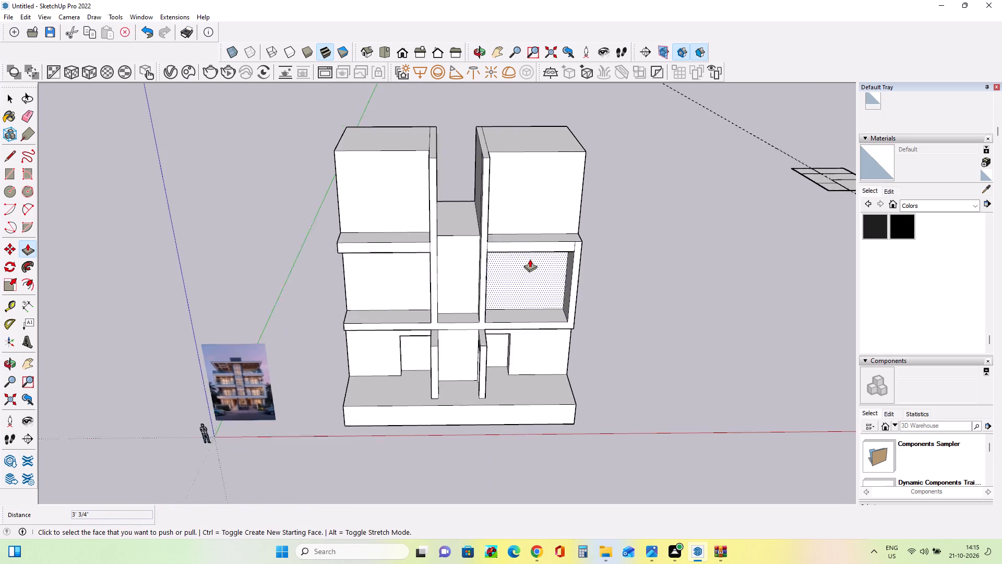
pyautogui.scroll(1, 530, 259)
pyautogui.scroll(13, 217, 408)
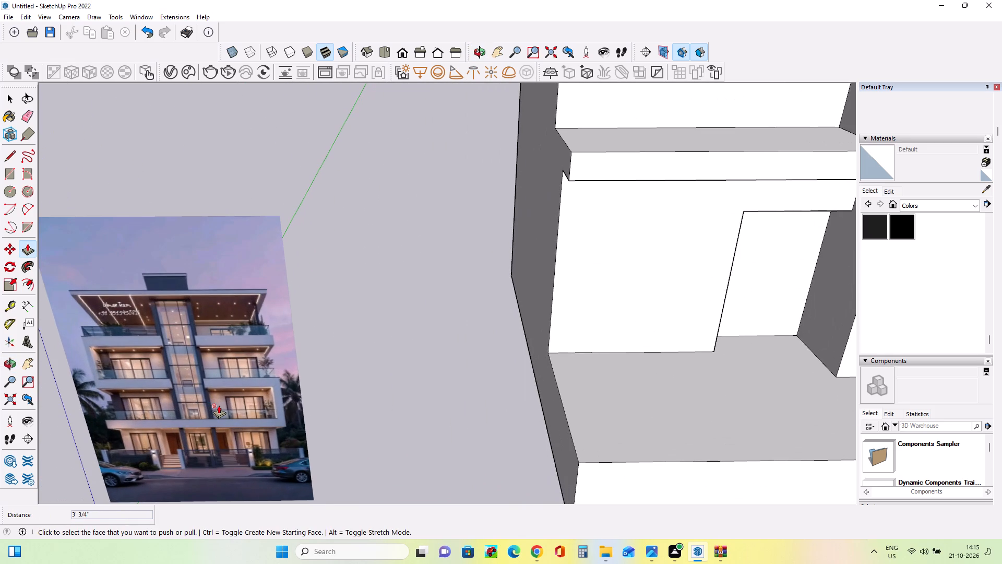
pyautogui.moveTo(219, 405); pyautogui.dragTo(226, 407, button='middle')
pyautogui.scroll(-13, 225, 407)
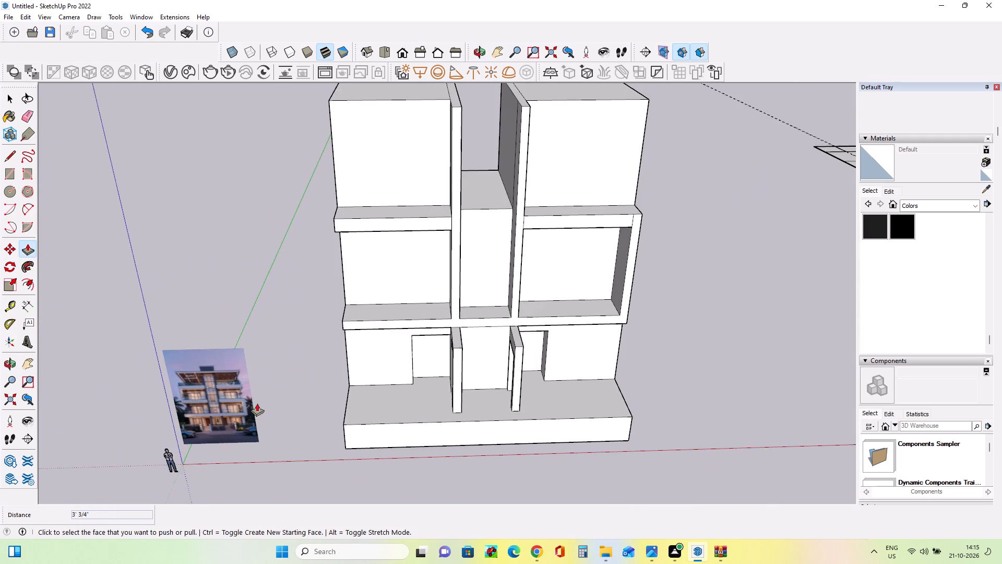
pyautogui.moveTo(424, 394); pyautogui.dragTo(449, 369, button='middle')
# Pull the upper storeys' right side face out 7 3/16" and bring the ground storey's right side face flush with it.
pyautogui.moveTo(543, 339); pyautogui.dragTo(338, 374, button='middle')
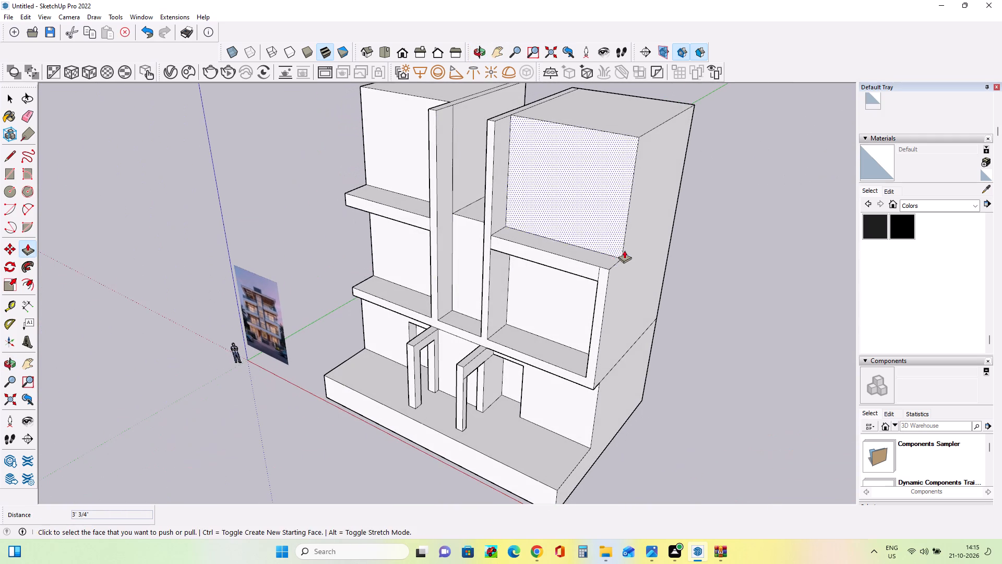
pyautogui.click(638, 244)
pyautogui.click(641, 246)
pyautogui.moveTo(615, 434); pyautogui.dragTo(629, 374, button='middle')
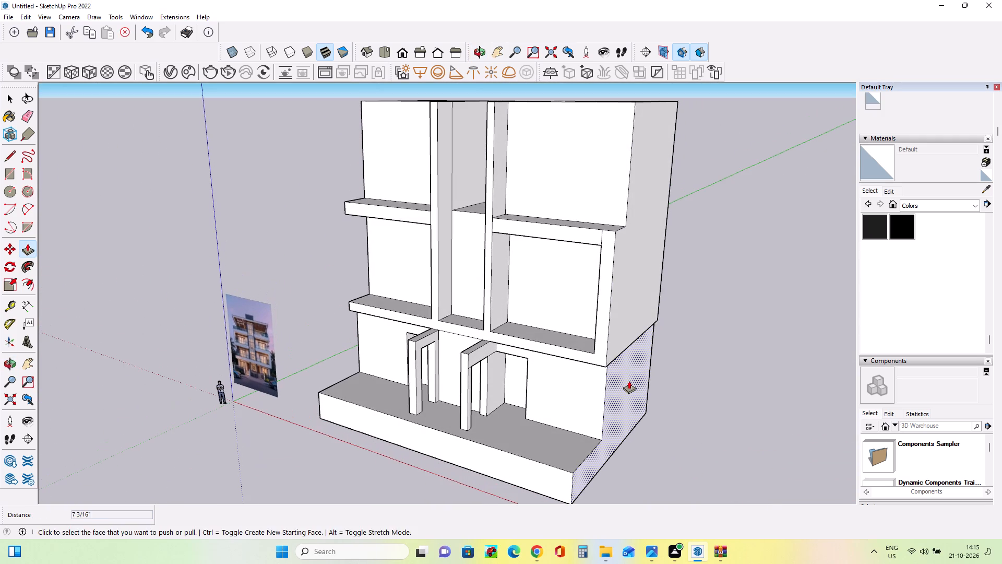
pyautogui.click(629, 381)
pyautogui.click(630, 335)
# Push the inner face of the right recessed bay's end wall outward 10" to thin the wall.
pyautogui.moveTo(581, 366); pyautogui.dragTo(750, 368, button='middle')
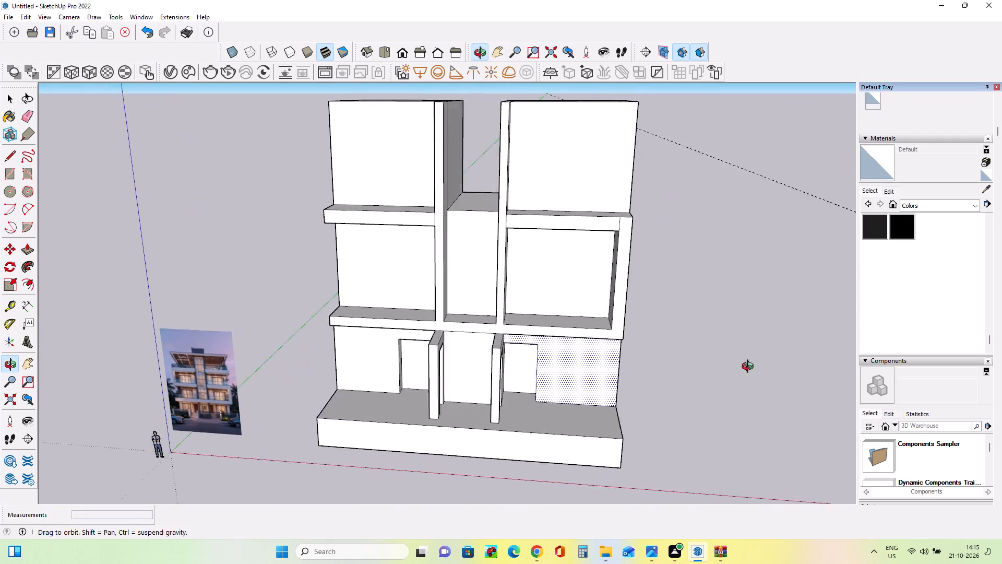
pyautogui.moveTo(750, 368); pyautogui.dragTo(753, 368, button='middle')
pyautogui.click(604, 296)
pyautogui.click(609, 296)
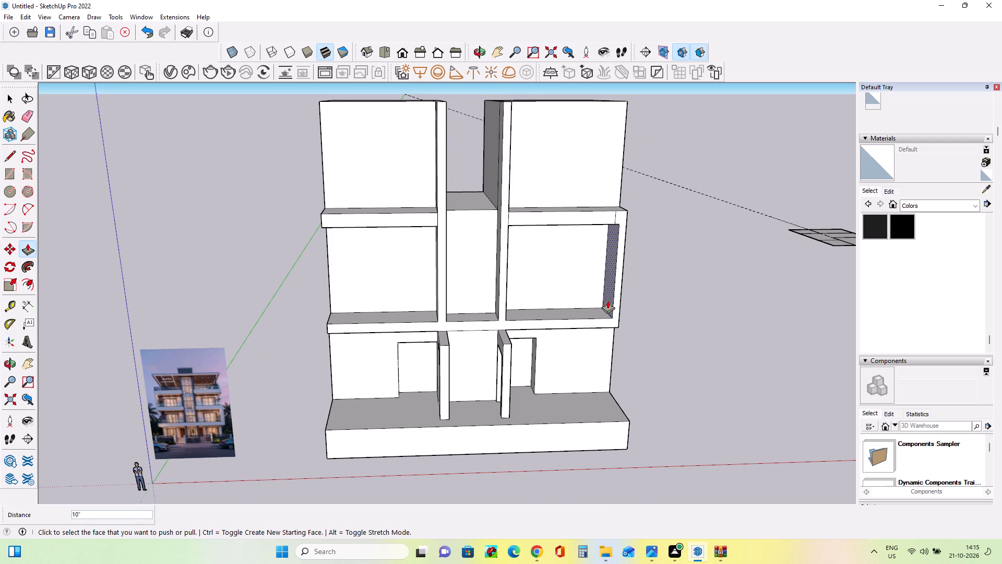
# Pull the building's whole left side face out 1' 1 7/16".
pyautogui.moveTo(603, 327); pyautogui.dragTo(615, 370, button='middle')
pyautogui.scroll(1, 555, 335)
pyautogui.moveTo(556, 339); pyautogui.dragTo(560, 355, button='middle')
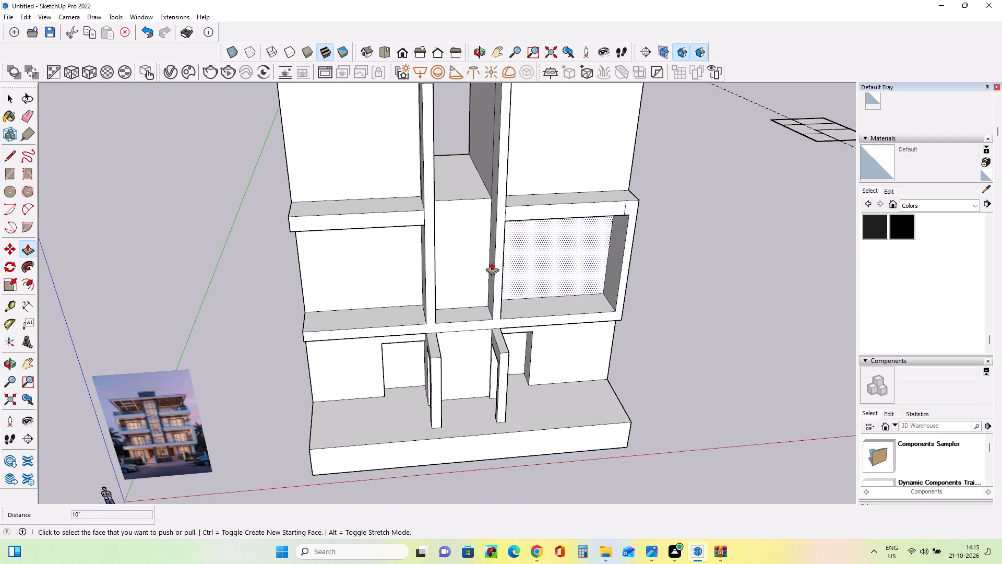
pyautogui.moveTo(318, 264); pyautogui.dragTo(498, 255, button='middle')
pyautogui.click(302, 332)
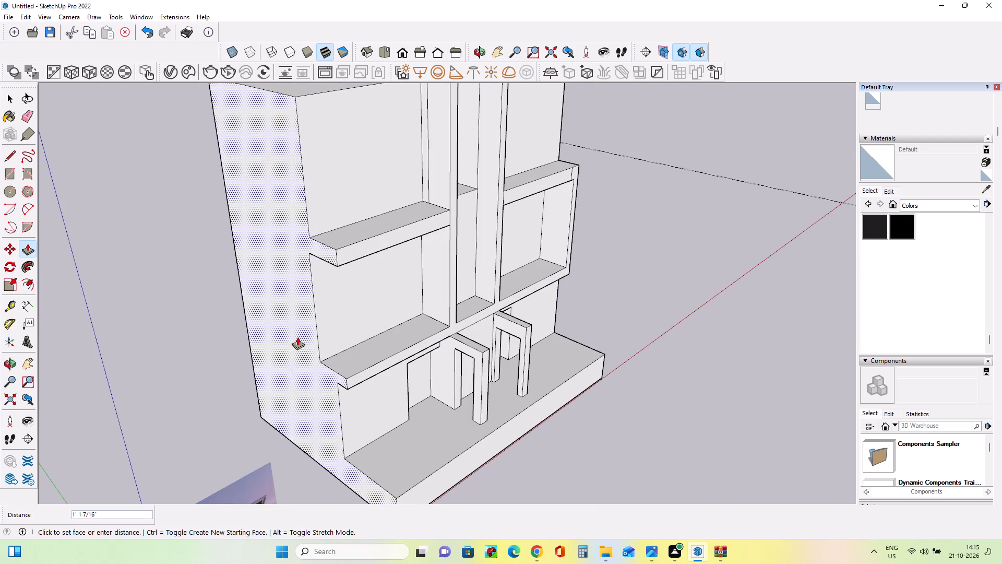
pyautogui.click(297, 337)
# Examine the reference façade's floors, central strip and ground-floor entrance, comparing them with the model's slabs and entrance columns.
pyautogui.moveTo(357, 408); pyautogui.dragTo(208, 430, button='middle')
pyautogui.scroll(-5, 208, 430)
pyautogui.moveTo(318, 413); pyautogui.dragTo(308, 328, button='middle')
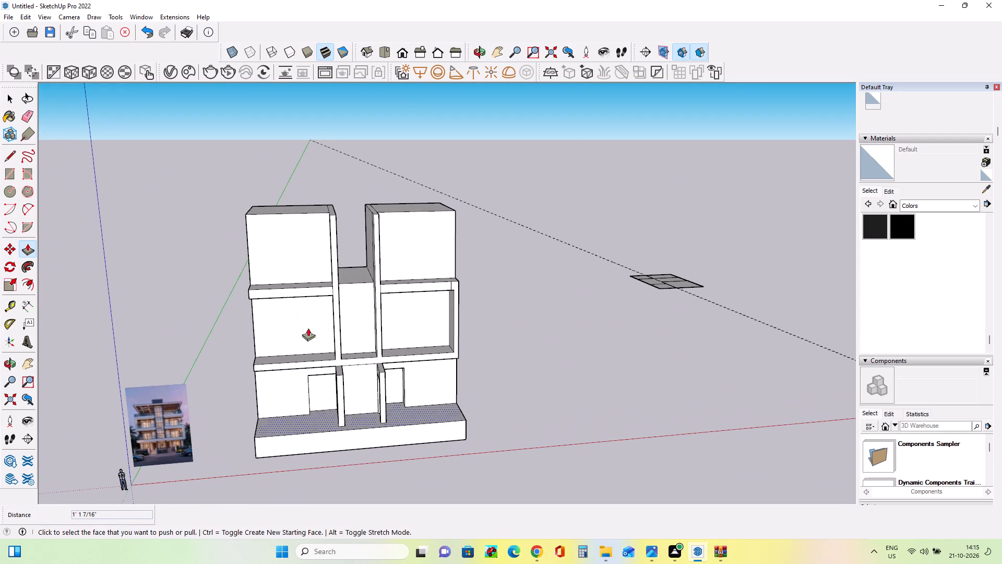
pyautogui.moveTo(452, 276); pyautogui.dragTo(452, 283, button='middle')
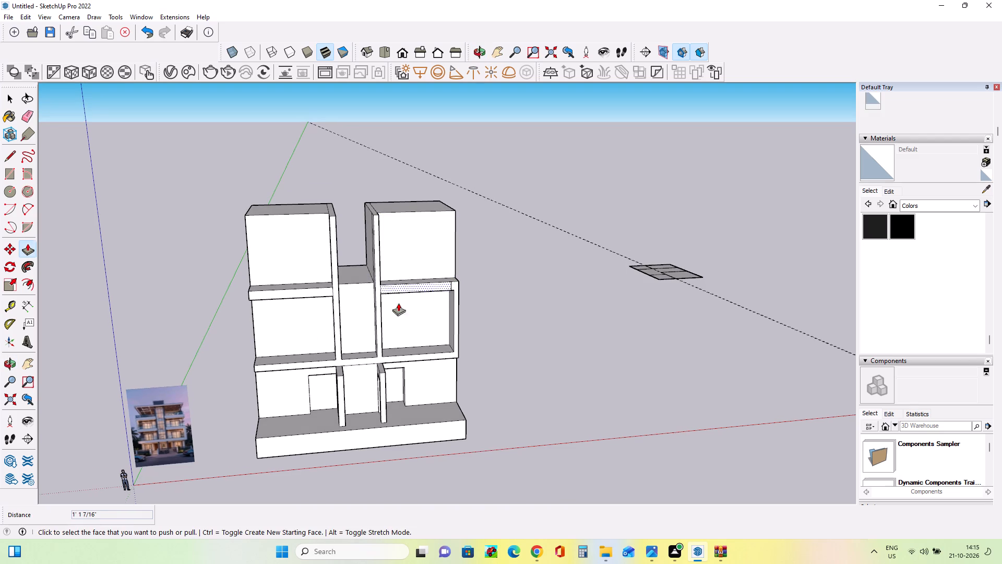
pyautogui.scroll(14, 125, 436)
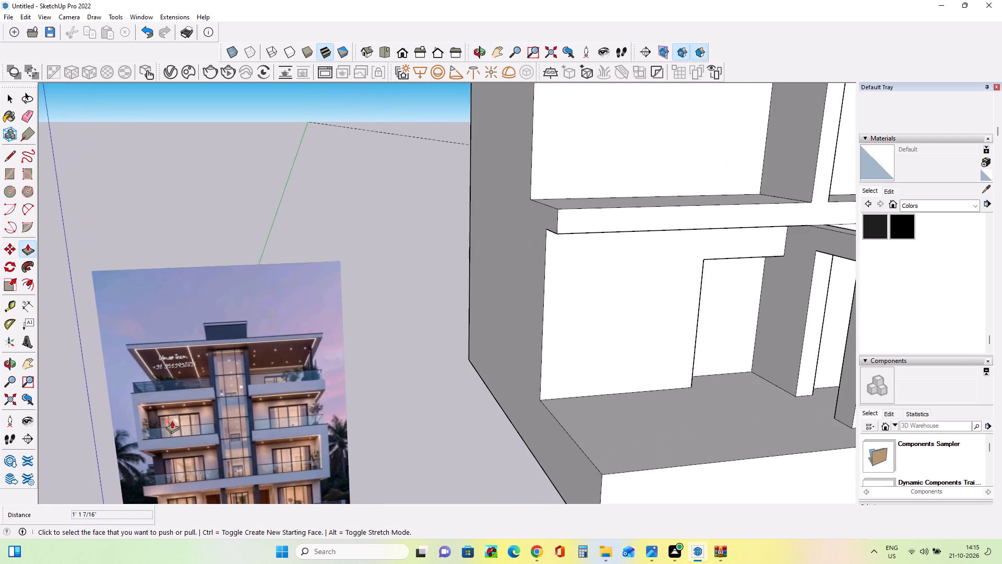
pyautogui.moveTo(172, 420); pyautogui.dragTo(156, 440, button='middle')
pyautogui.scroll(6, 221, 458)
pyautogui.moveTo(200, 419); pyautogui.dragTo(214, 308, button='middle')
pyautogui.scroll(-7, 212, 322)
pyautogui.moveTo(311, 394); pyautogui.dragTo(256, 417, button='middle')
pyautogui.scroll(-8, 256, 417)
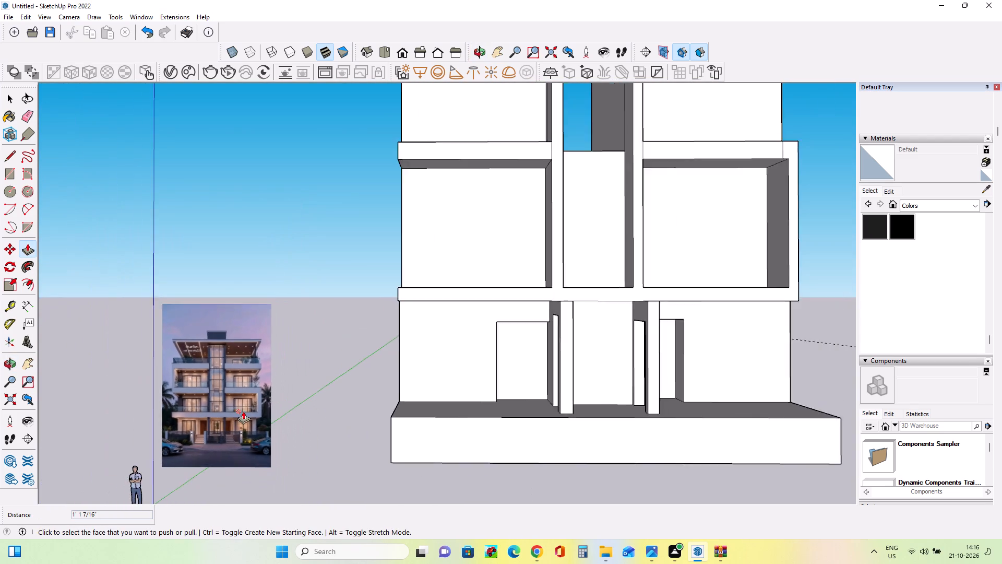
pyautogui.moveTo(531, 378); pyautogui.dragTo(521, 434, button='middle')
pyautogui.scroll(4, 535, 301)
pyautogui.moveTo(535, 316); pyautogui.dragTo(547, 359, button='middle')
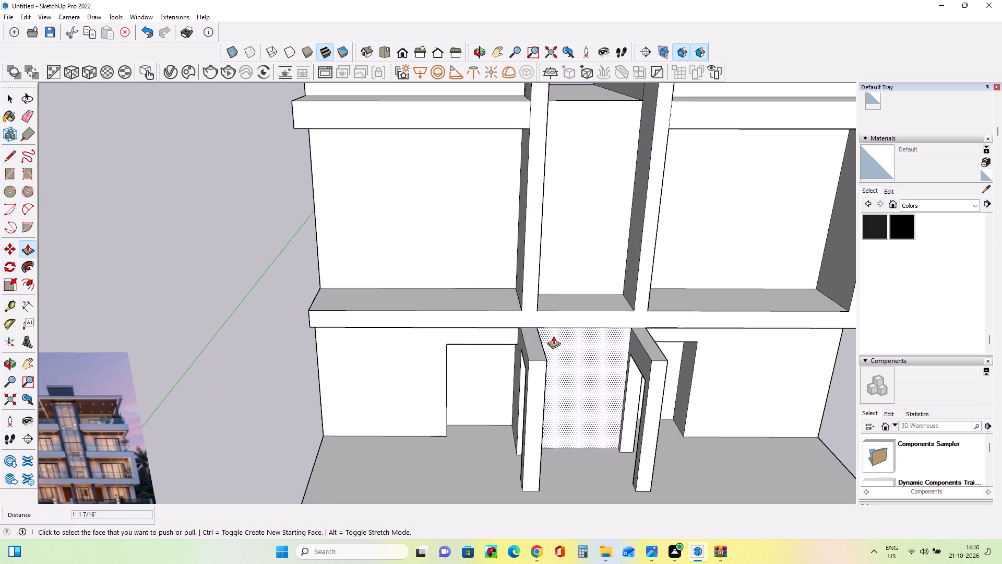
pyautogui.scroll(-3, 555, 316)
pyautogui.moveTo(555, 320); pyautogui.dragTo(556, 341, button='middle')
pyautogui.scroll(4, 547, 344)
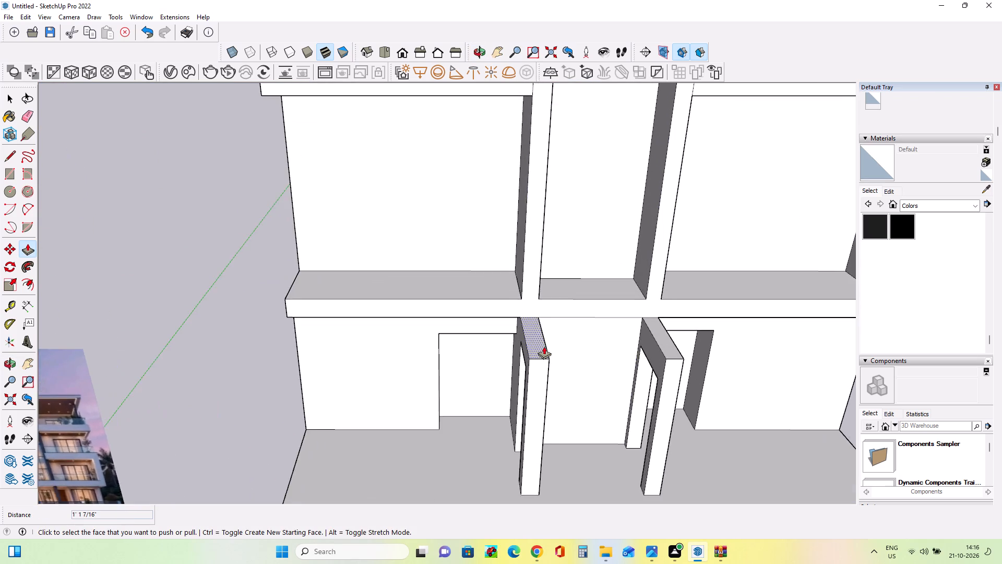
pyautogui.scroll(-5, 543, 347)
pyautogui.scroll(6, 221, 473)
pyautogui.scroll(-1, 220, 454)
pyautogui.scroll(8, 220, 454)
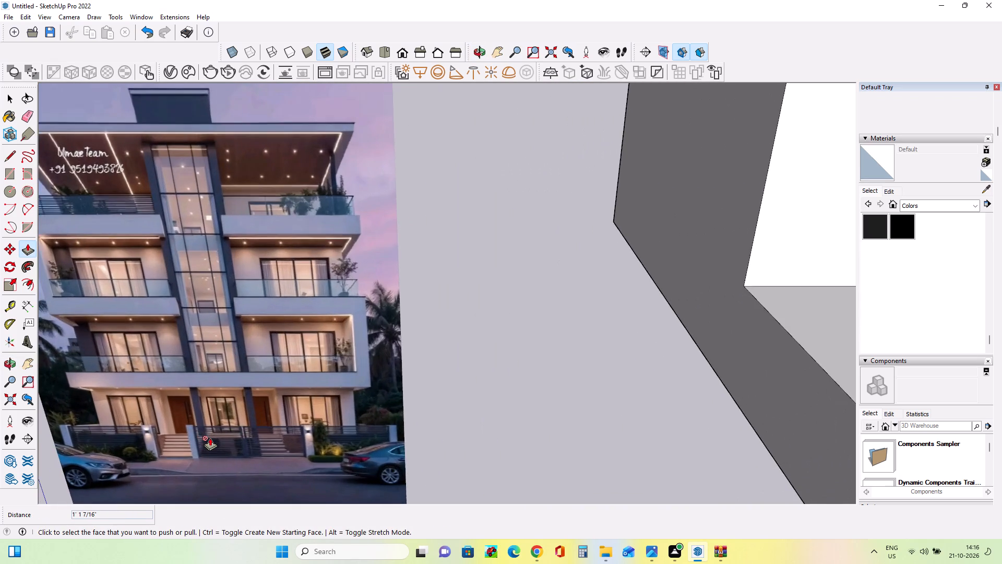
# Pull the front face of the dividing walls, first-floor slab and right frame out 2' 6 3/4", and further until flush with the entrance columns.
pyautogui.scroll(-15, 210, 438)
pyautogui.click(546, 312)
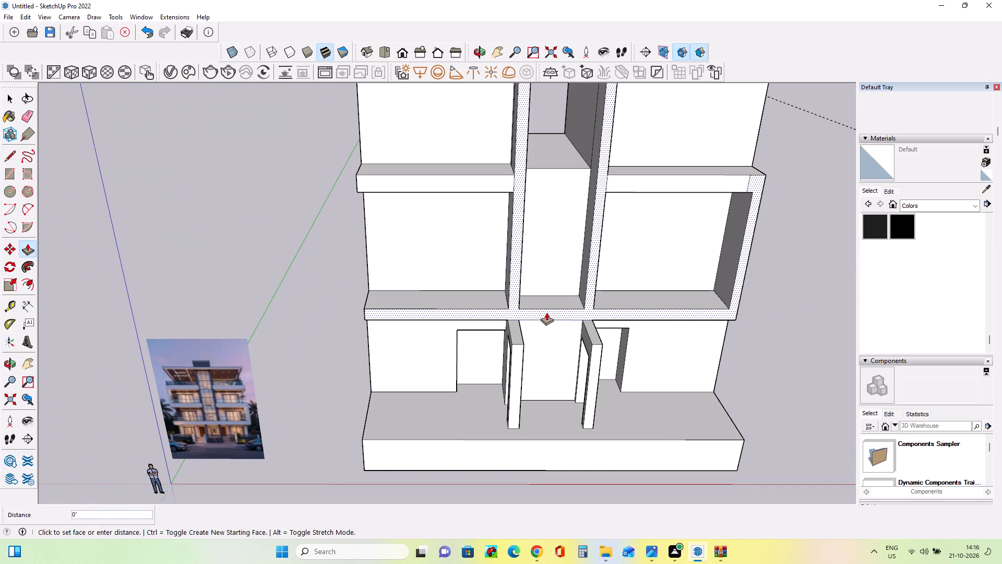
pyautogui.click(548, 320)
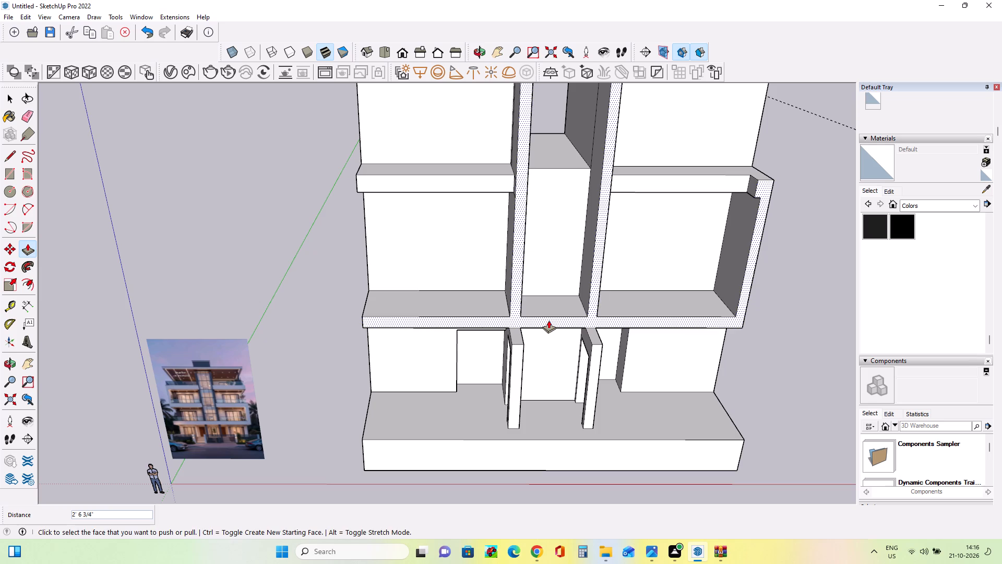
pyautogui.moveTo(520, 345); pyautogui.dragTo(541, 303, button='middle')
pyautogui.scroll(3, 527, 362)
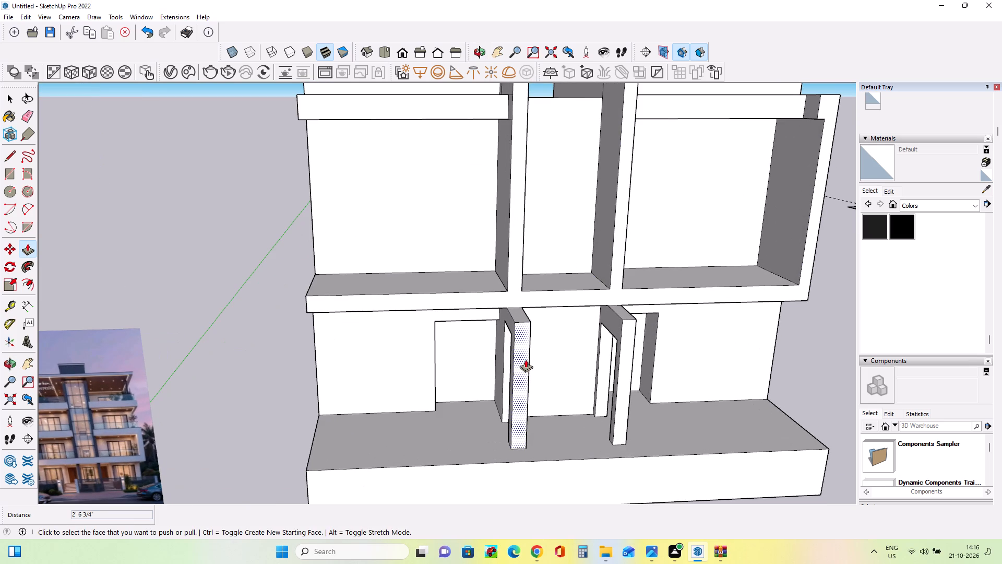
pyautogui.moveTo(527, 340); pyautogui.dragTo(541, 348, button='middle')
pyautogui.scroll(-4, 545, 292)
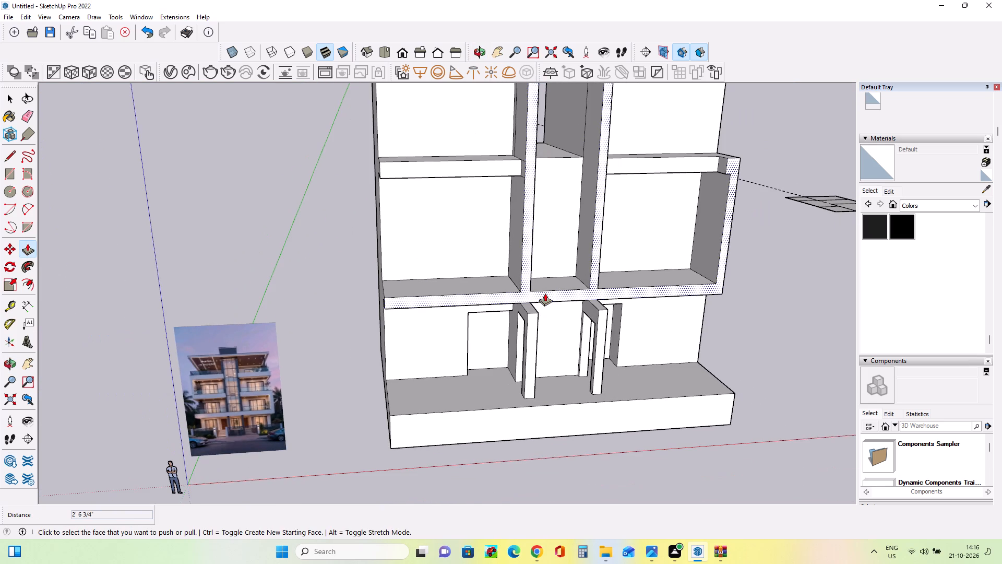
pyautogui.click(545, 293)
pyautogui.click(531, 324)
# Pull the central panel between the dividing walls forward, and push it back 4' 8 15/16" to set its recess.
pyautogui.moveTo(548, 348); pyautogui.dragTo(490, 360, button='middle')
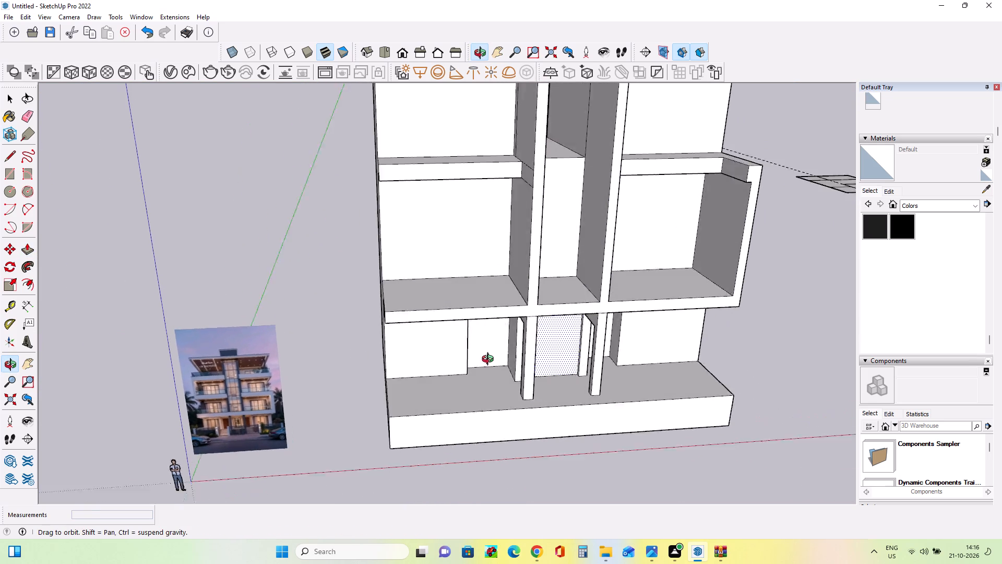
pyautogui.moveTo(490, 360); pyautogui.dragTo(484, 360, button='middle')
pyautogui.click(551, 237)
pyautogui.click(550, 252)
pyautogui.click(549, 254)
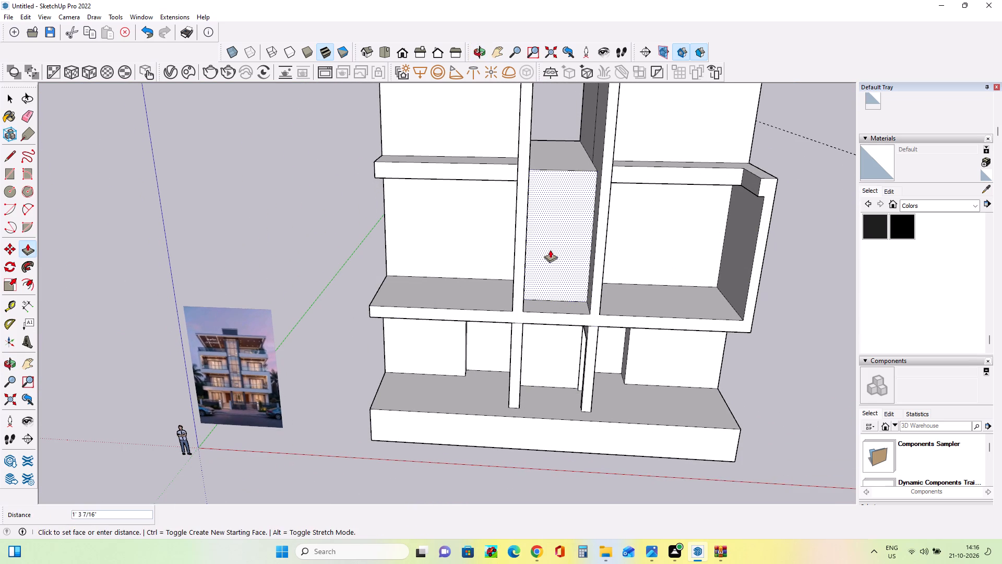
pyautogui.click(551, 245)
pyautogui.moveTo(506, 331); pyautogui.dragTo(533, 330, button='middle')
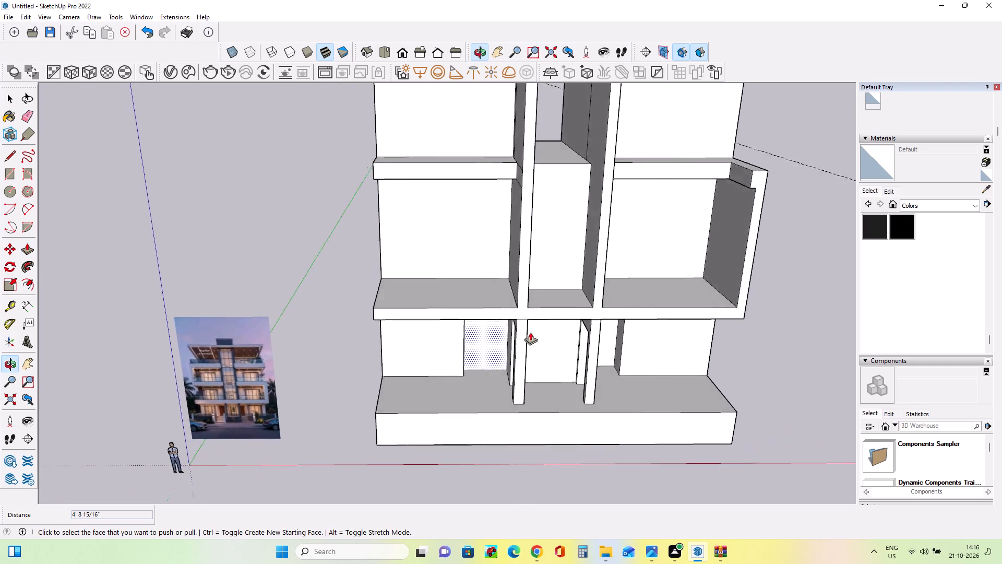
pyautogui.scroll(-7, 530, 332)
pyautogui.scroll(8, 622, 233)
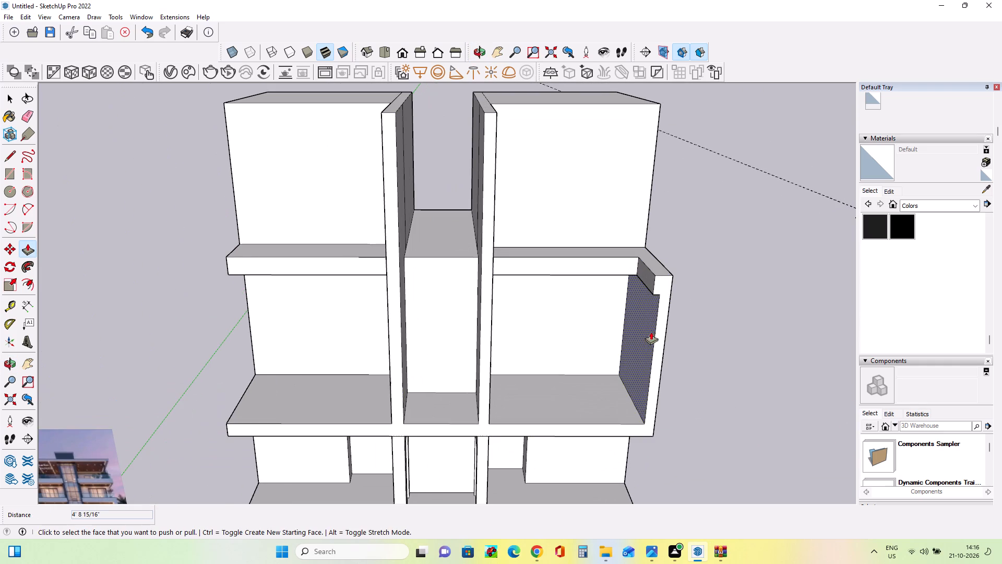
# Push/Pull the inner side face of the first-floor right frame by 10".
pyautogui.click(650, 332)
pyautogui.click(654, 280)
# Examine the building's slabs, recessed bays, dividing walls and side frame from several angles, comparing them with the reference façade image.
pyautogui.moveTo(635, 367); pyautogui.dragTo(643, 340, button='middle')
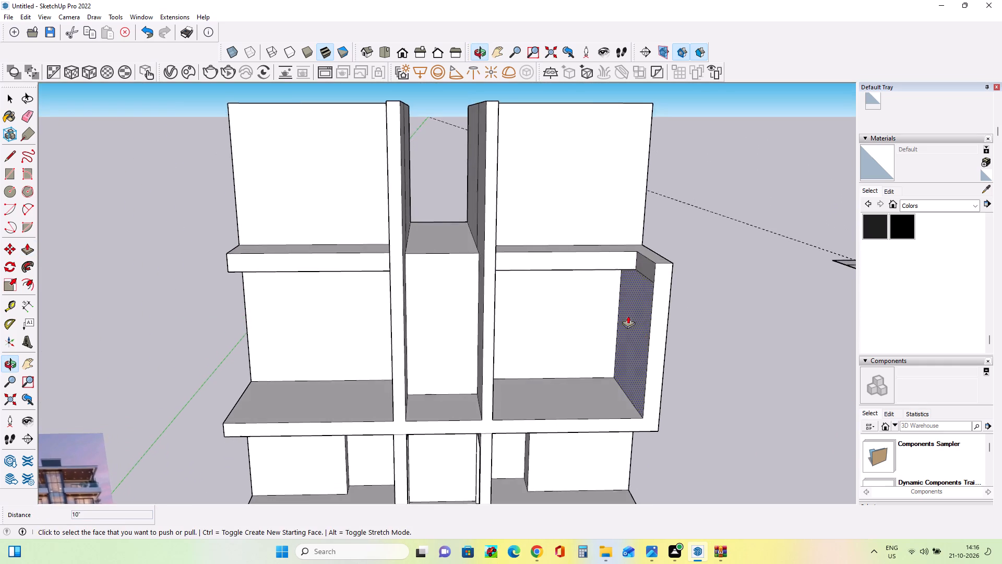
pyautogui.scroll(1, 602, 293)
pyautogui.scroll(-3, 602, 293)
pyautogui.moveTo(580, 304); pyautogui.dragTo(607, 263, button='middle')
pyautogui.scroll(4, 611, 274)
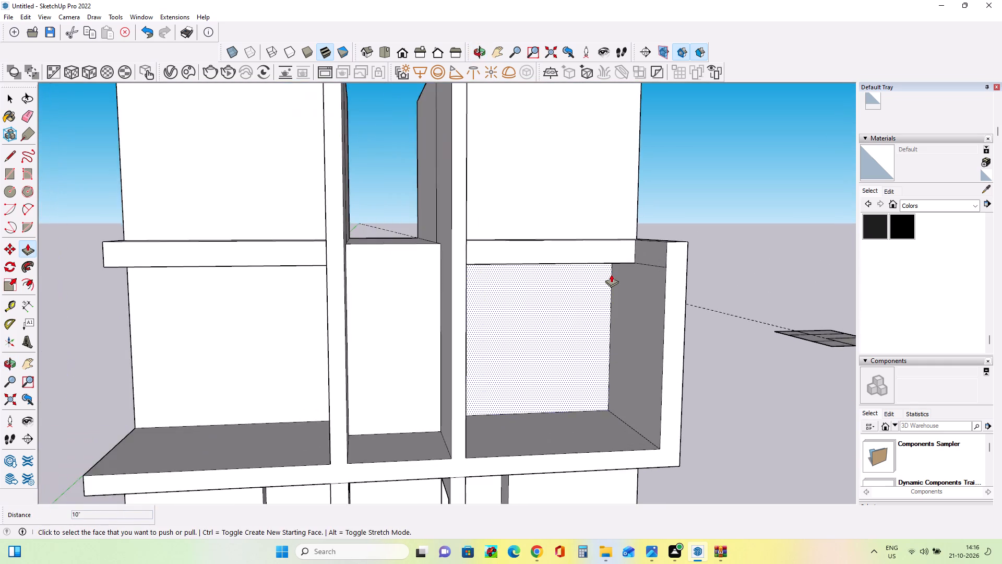
pyautogui.scroll(2, 611, 274)
pyautogui.moveTo(611, 274); pyautogui.dragTo(582, 276, button='middle')
pyautogui.scroll(-10, 582, 277)
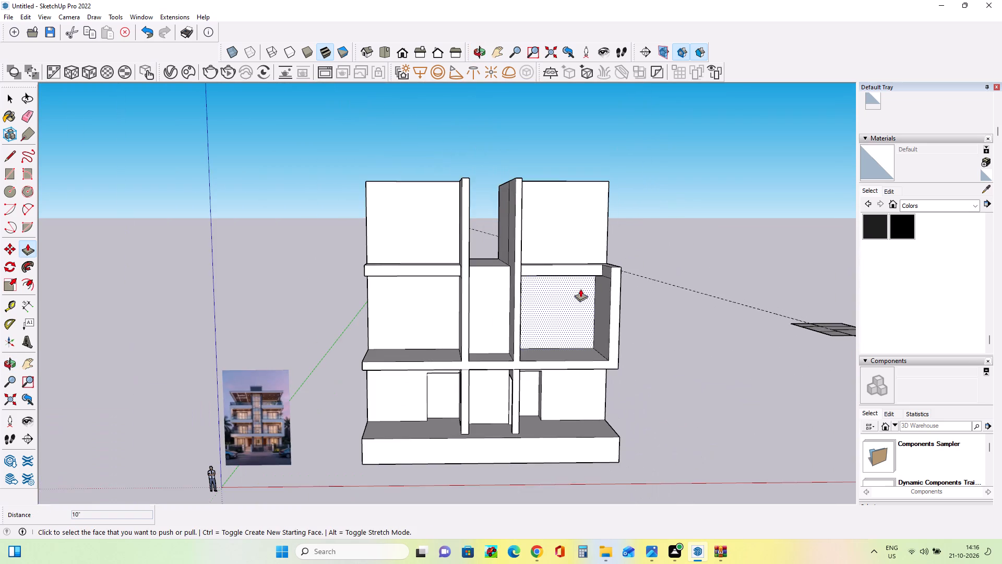
pyautogui.moveTo(529, 269); pyautogui.dragTo(516, 297, button='middle')
pyautogui.moveTo(422, 281); pyautogui.dragTo(444, 309, button='middle')
pyautogui.moveTo(508, 261); pyautogui.dragTo(512, 298, button='middle')
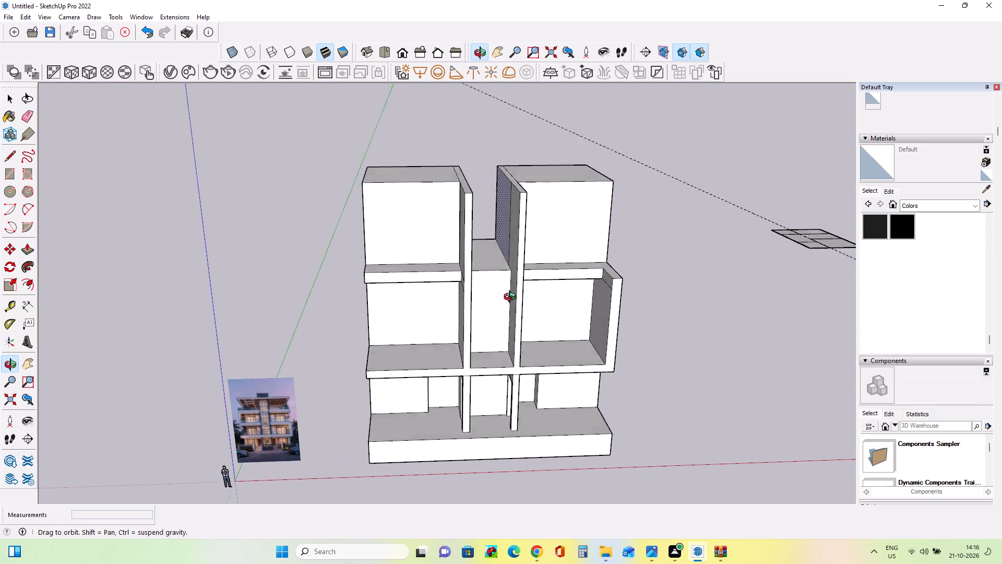
pyautogui.moveTo(512, 298); pyautogui.dragTo(512, 304, button='middle')
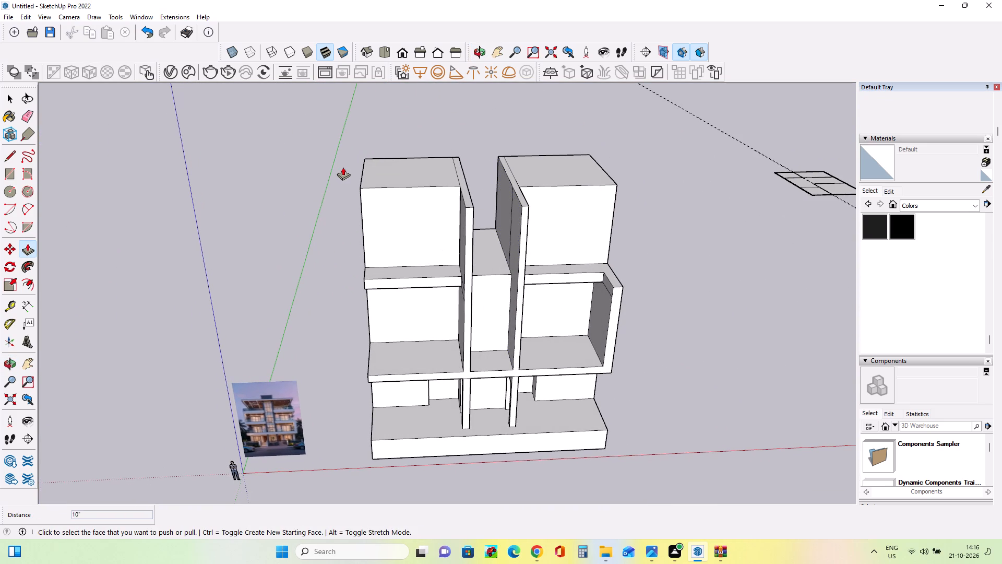
pyautogui.moveTo(348, 187); pyautogui.dragTo(368, 236, button='middle')
pyautogui.moveTo(374, 268); pyautogui.dragTo(325, 273, button='middle')
pyautogui.moveTo(326, 273); pyautogui.dragTo(337, 279, button='middle')
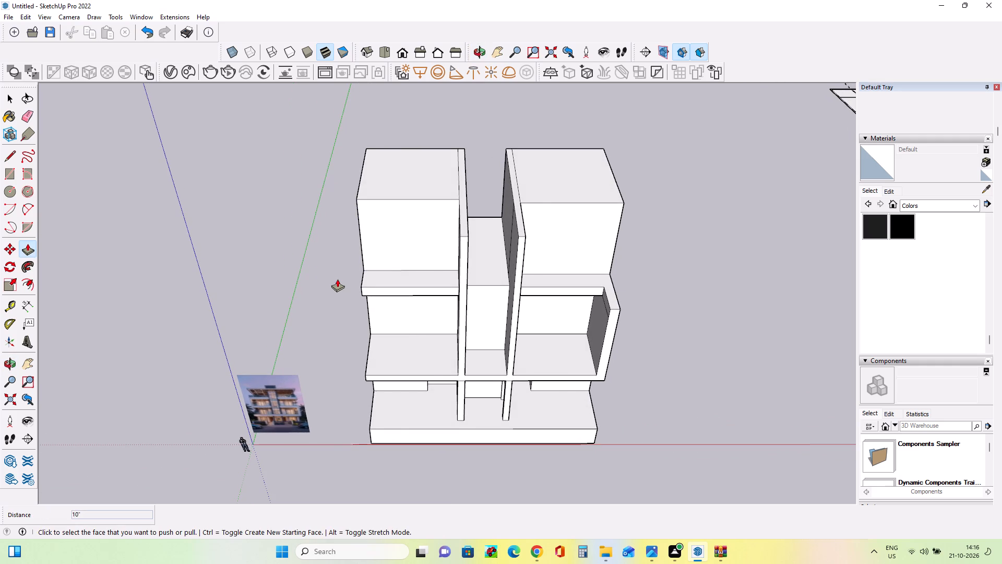
pyautogui.moveTo(337, 279); pyautogui.dragTo(352, 285, button='middle')
pyautogui.moveTo(355, 276); pyautogui.dragTo(362, 279, button='middle')
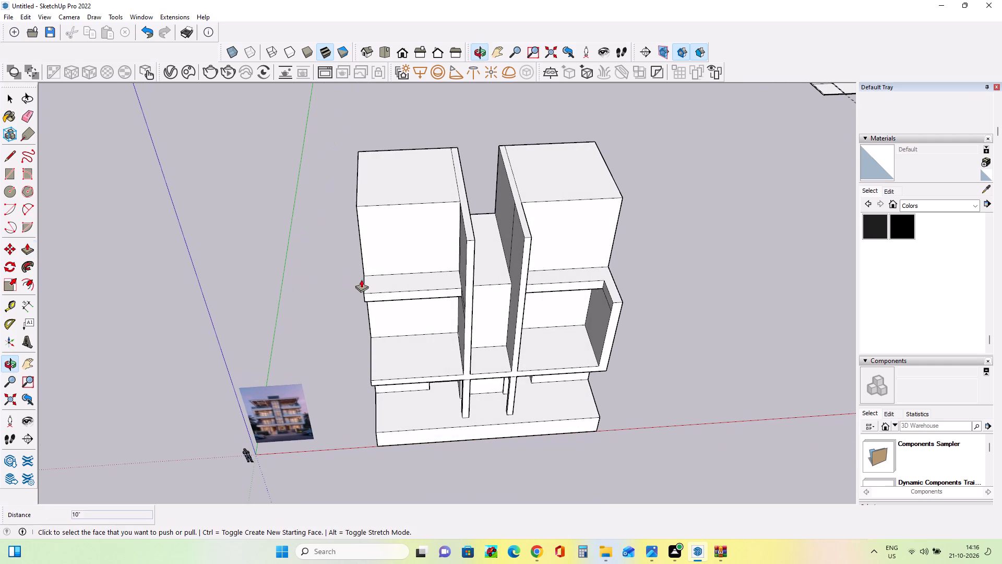
pyautogui.moveTo(339, 268); pyautogui.dragTo(346, 268, button='middle')
pyautogui.moveTo(436, 265); pyautogui.dragTo(433, 245, button='middle')
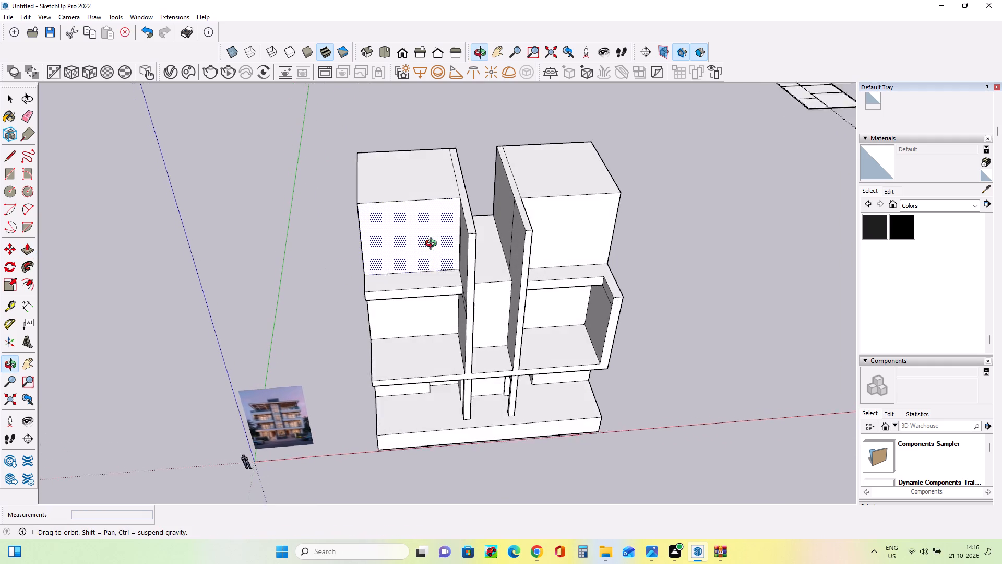
pyautogui.moveTo(433, 245); pyautogui.dragTo(441, 191, button='middle')
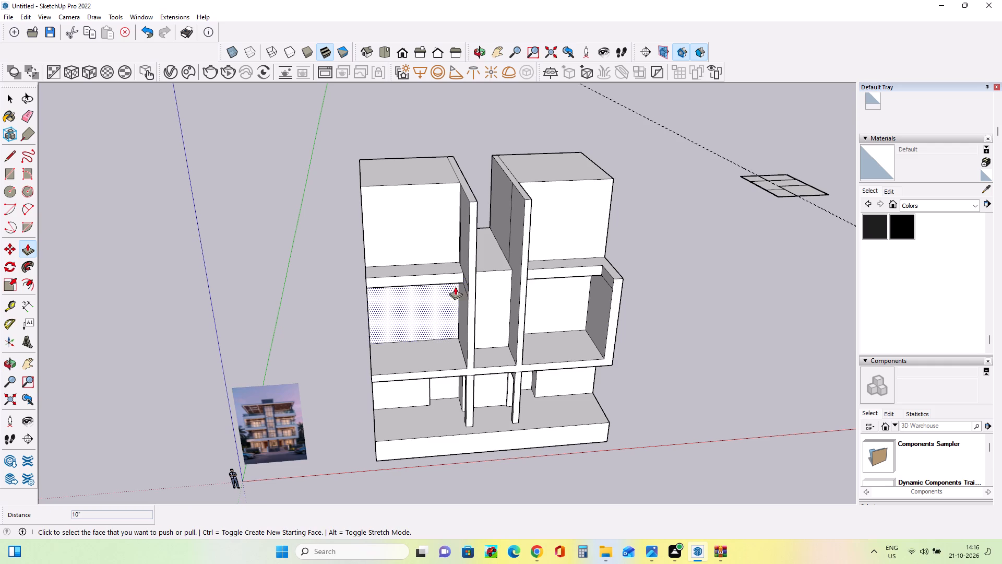
pyautogui.moveTo(455, 294); pyautogui.dragTo(457, 313, button='middle')
pyautogui.moveTo(339, 284); pyautogui.dragTo(359, 297, button='middle')
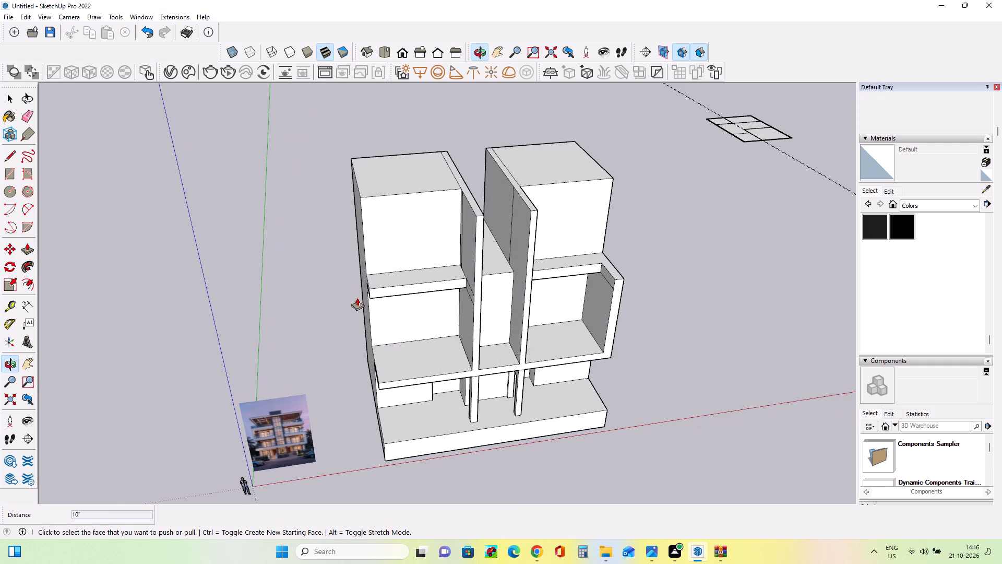
pyautogui.moveTo(353, 293); pyautogui.dragTo(364, 309, button='middle')
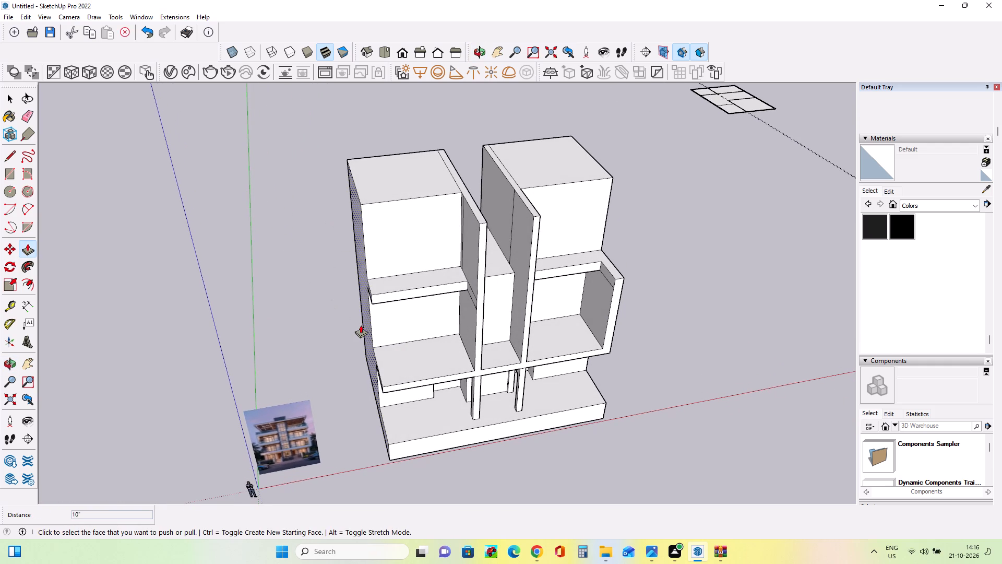
pyautogui.moveTo(416, 327); pyautogui.dragTo(416, 336, button='middle')
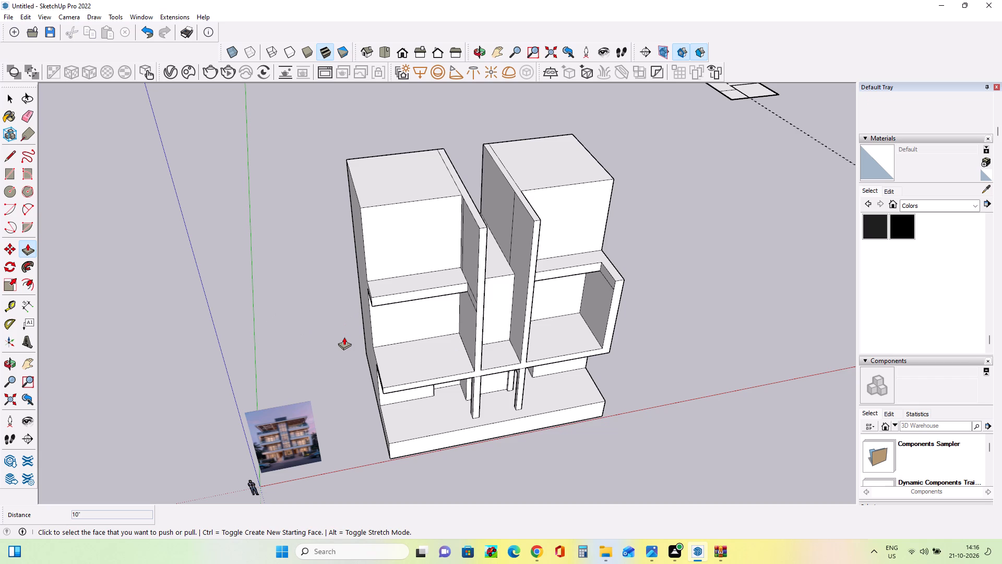
pyautogui.moveTo(344, 337); pyautogui.dragTo(344, 346, button='middle')
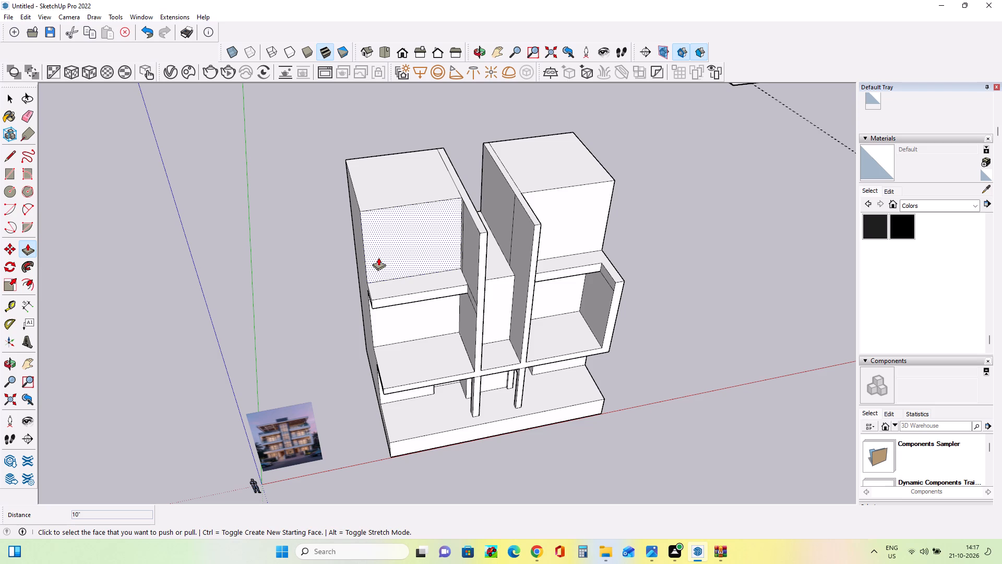
pyautogui.scroll(-2, 293, 274)
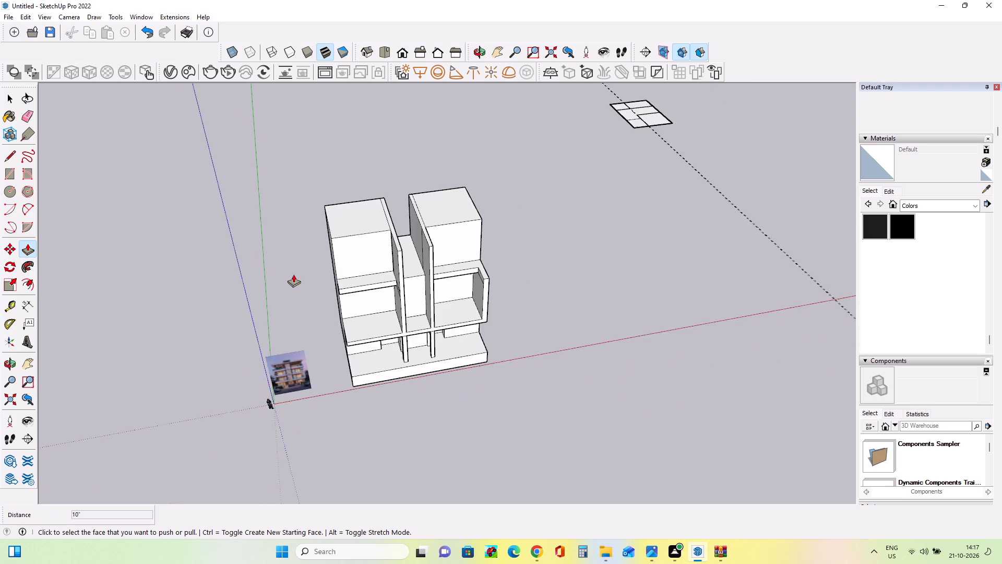
pyautogui.scroll(-5, 293, 274)
pyautogui.scroll(8, 382, 327)
pyautogui.moveTo(380, 332); pyautogui.dragTo(398, 208, button='middle')
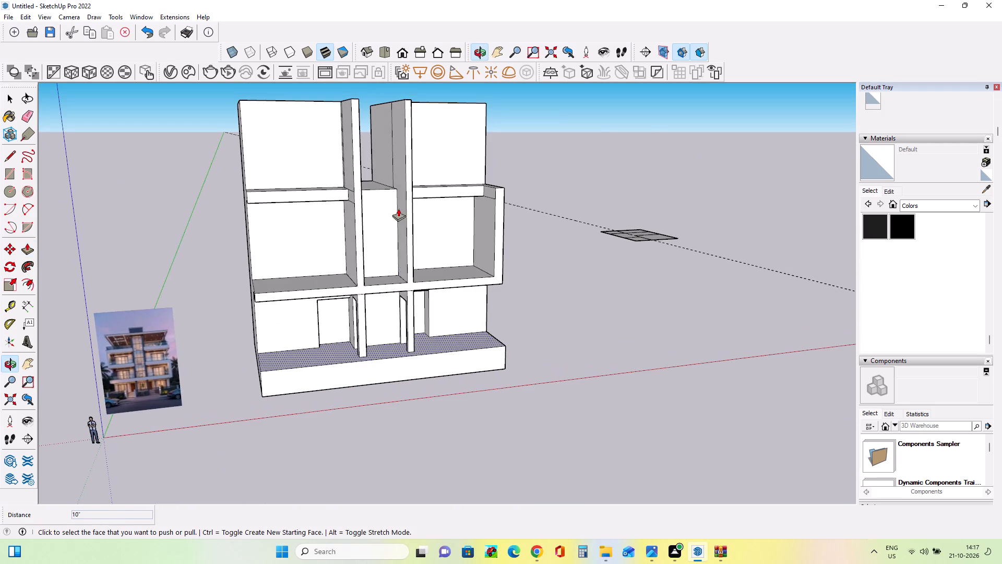
pyautogui.moveTo(419, 287); pyautogui.dragTo(374, 307, button='middle')
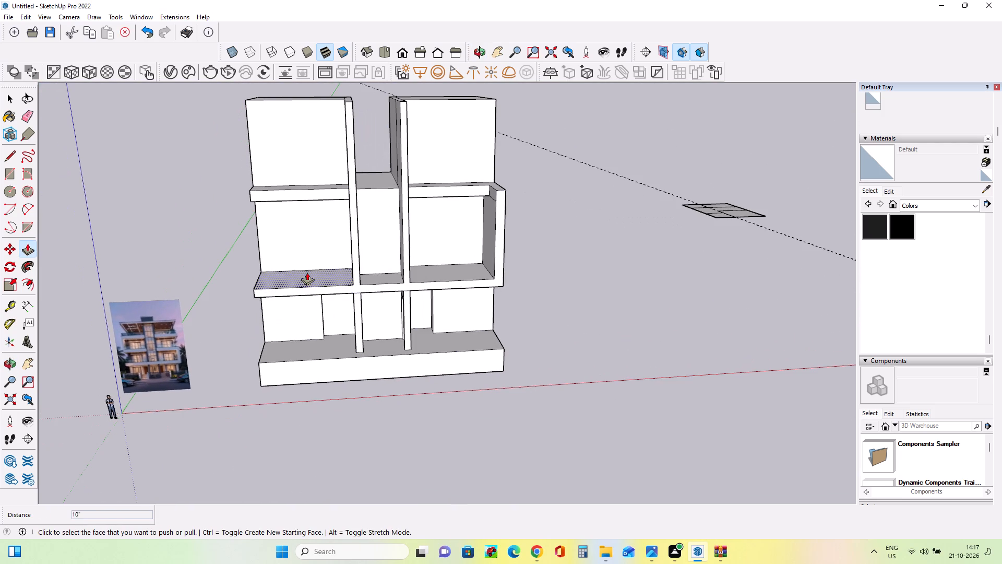
pyautogui.moveTo(401, 242); pyautogui.dragTo(421, 285, button='middle')
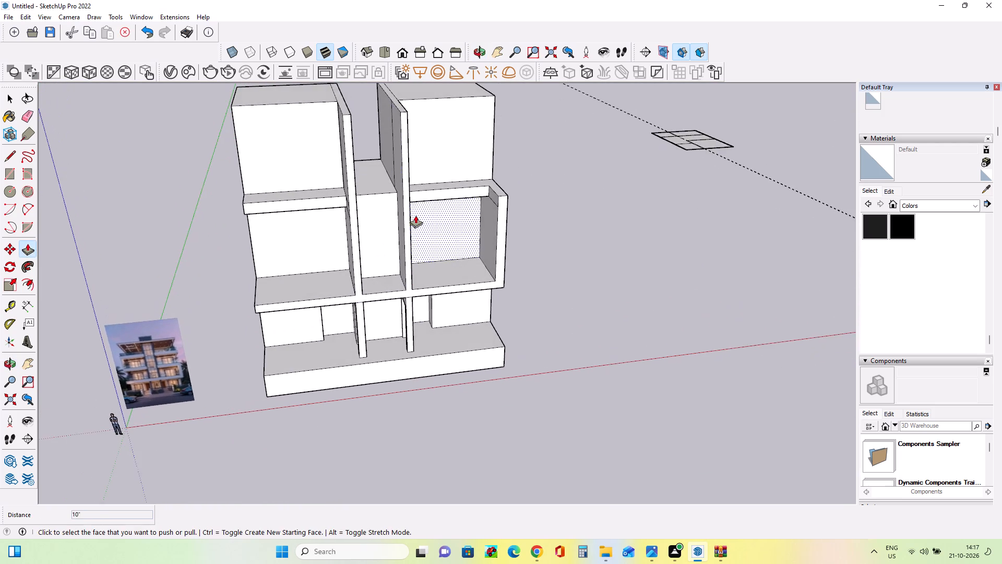
pyautogui.scroll(4, 416, 198)
pyautogui.moveTo(421, 214); pyautogui.dragTo(431, 250, button='middle')
pyautogui.scroll(-4, 431, 250)
pyautogui.moveTo(434, 250); pyautogui.dragTo(440, 267, button='middle')
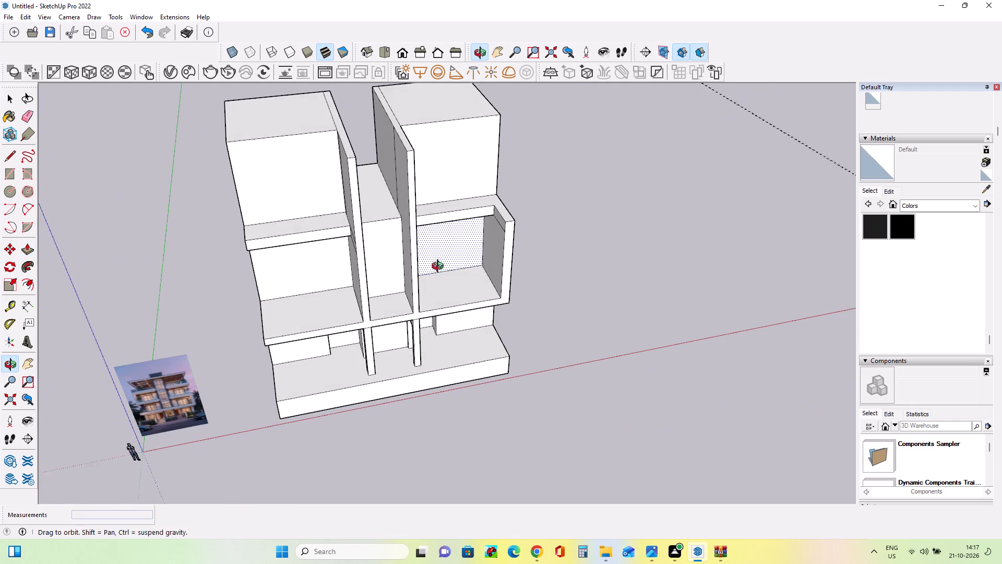
pyautogui.moveTo(440, 267); pyautogui.dragTo(440, 268, button='middle')
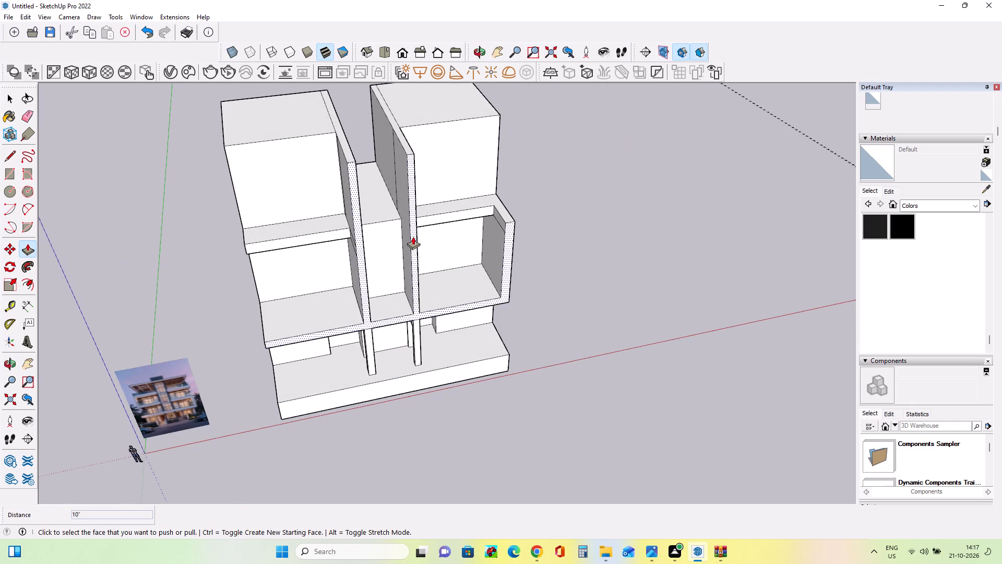
pyautogui.moveTo(413, 237); pyautogui.dragTo(413, 248, button='middle')
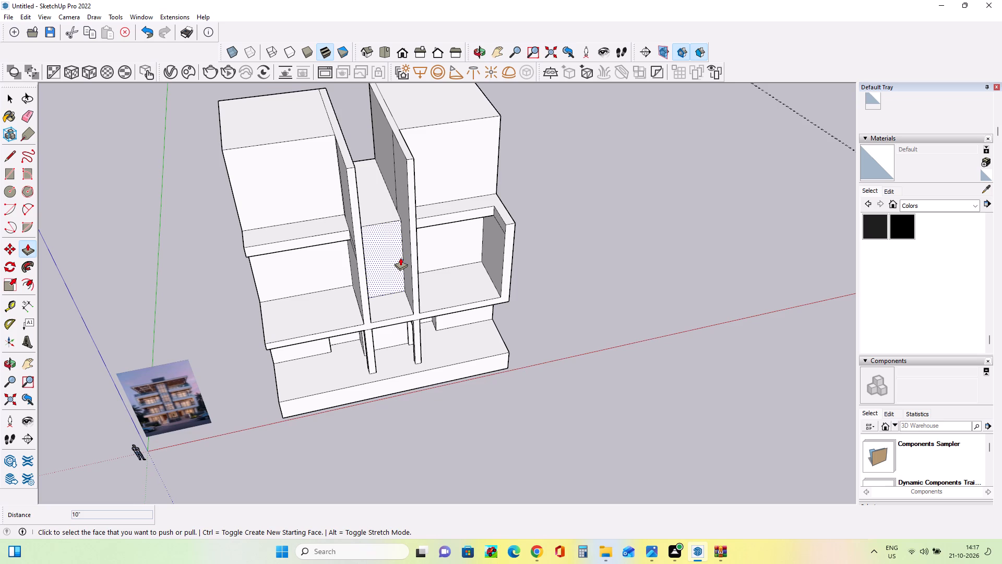
pyautogui.moveTo(400, 259); pyautogui.dragTo(403, 266, button='middle')
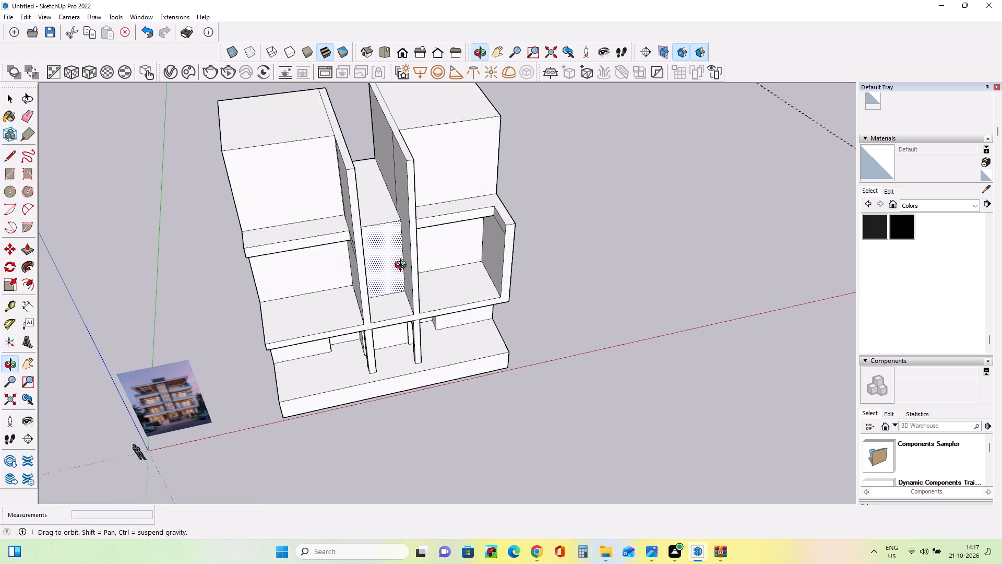
pyautogui.moveTo(403, 266); pyautogui.dragTo(404, 268, button='middle')
pyautogui.moveTo(415, 222); pyautogui.dragTo(419, 240, button='middle')
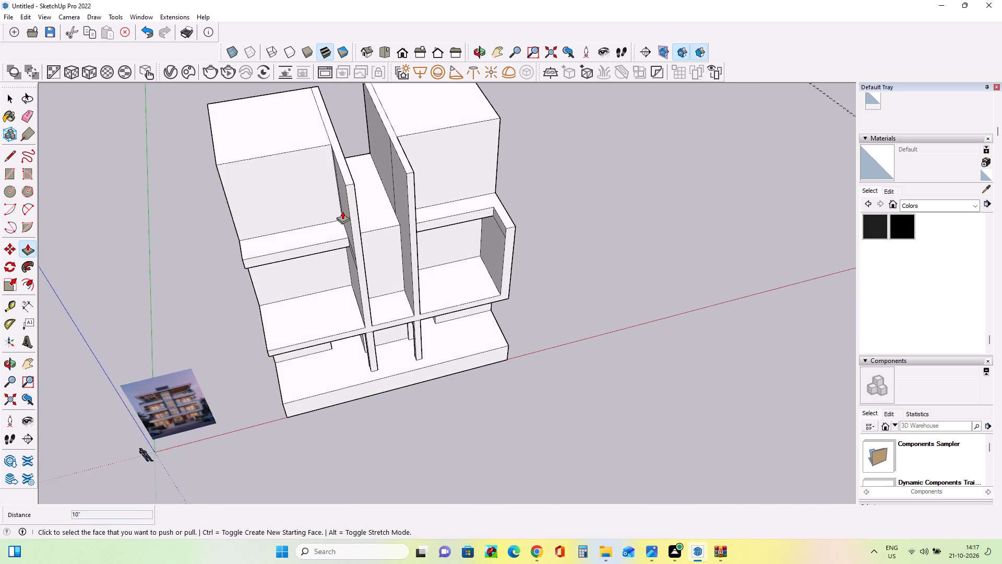
pyautogui.scroll(-4, 342, 211)
pyautogui.scroll(-4, 397, 239)
pyautogui.moveTo(401, 263); pyautogui.dragTo(411, 184, button='middle')
pyautogui.scroll(2, 346, 225)
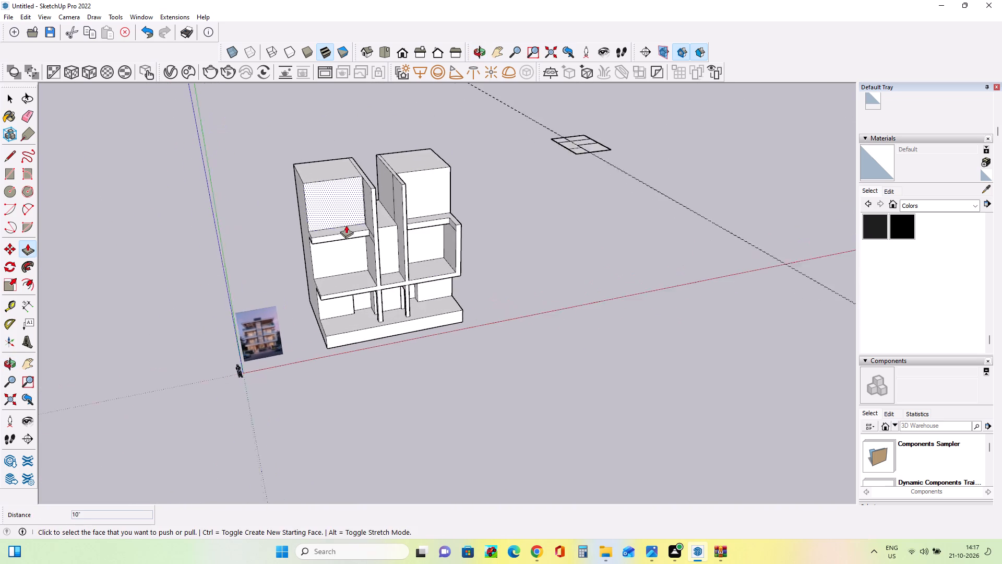
pyautogui.scroll(1, 346, 225)
pyautogui.scroll(4, 303, 340)
pyautogui.moveTo(250, 336); pyautogui.dragTo(244, 288, button='middle')
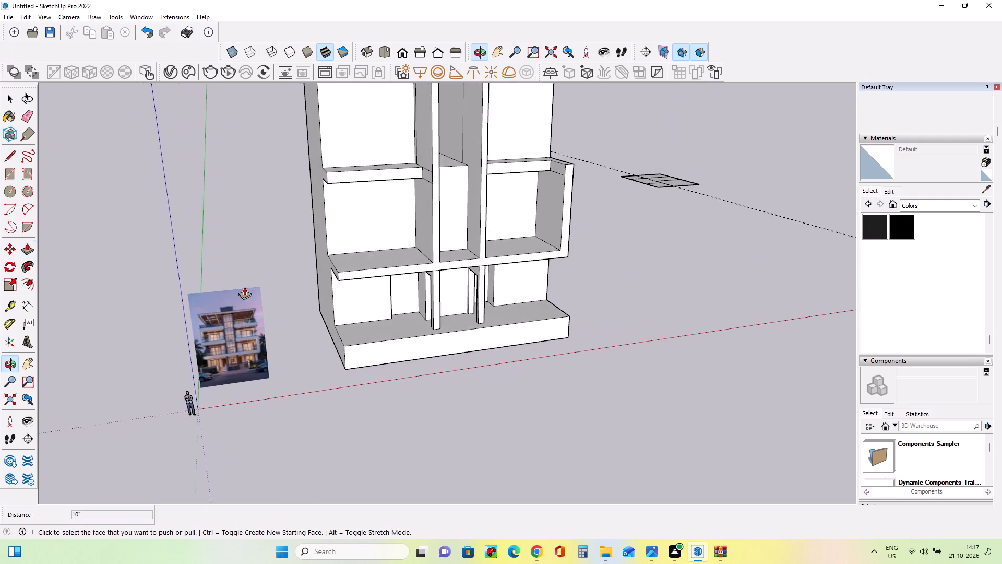
pyautogui.scroll(3, 400, 216)
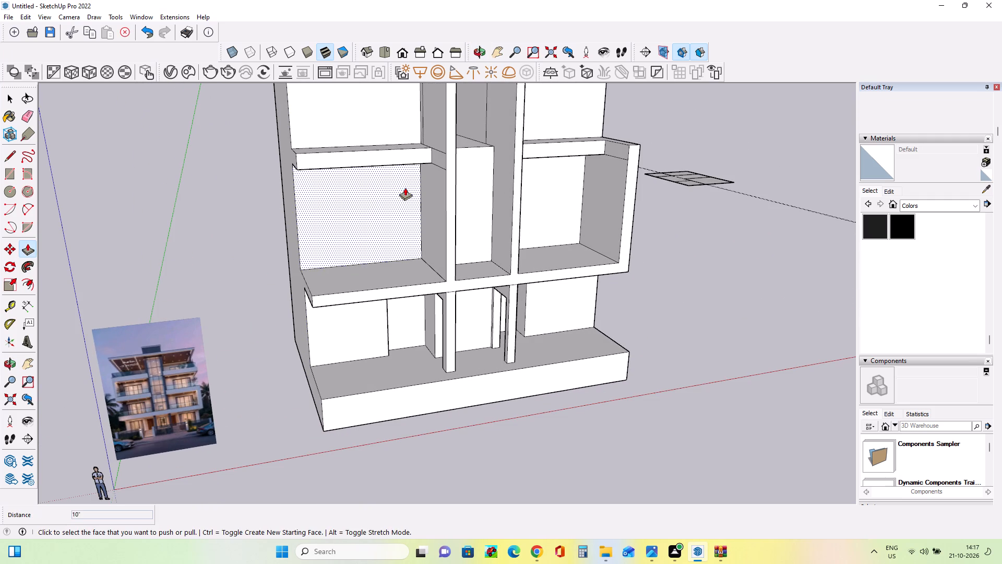
pyautogui.moveTo(405, 187); pyautogui.dragTo(410, 196, button='middle')
# Pull the front faces of both second-floor slab sections out 7' 7 1/16", flush with the dividing walls and right frame.
pyautogui.scroll(-3, 375, 166)
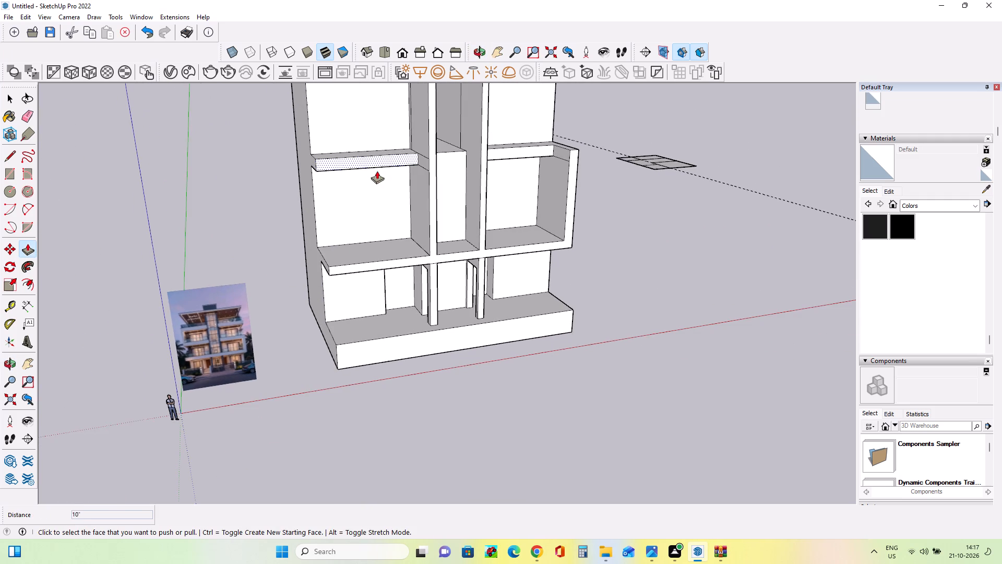
pyautogui.moveTo(386, 200); pyautogui.dragTo(390, 216, button='middle')
pyautogui.click(388, 163)
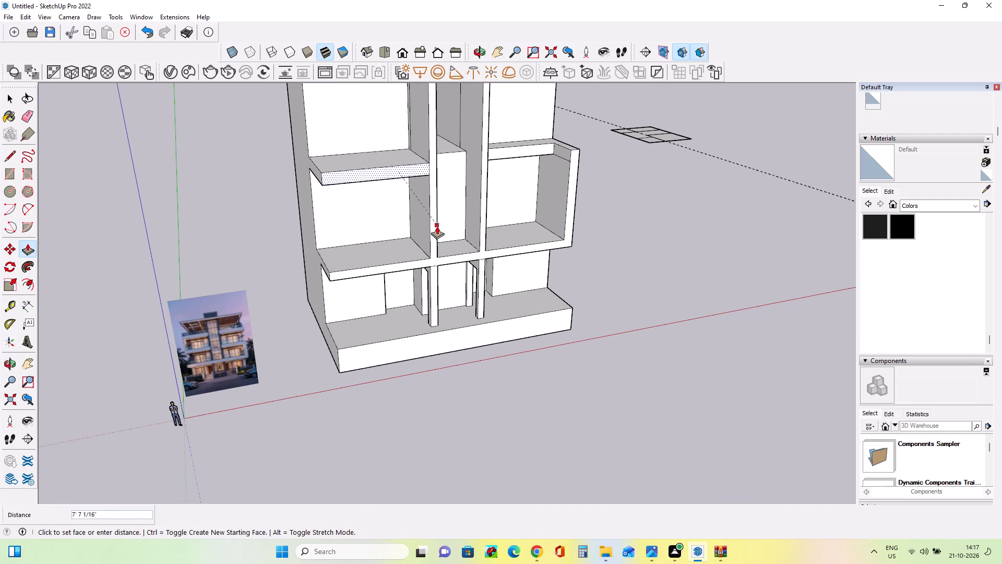
pyautogui.click(437, 225)
pyautogui.moveTo(540, 163); pyautogui.dragTo(520, 198, button='middle')
pyautogui.click(529, 153)
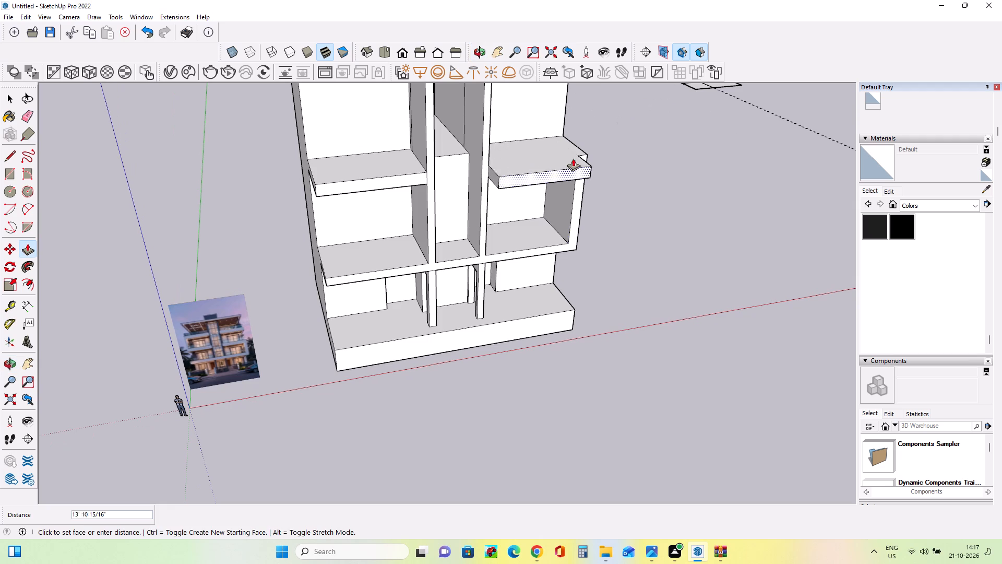
pyautogui.click(579, 159)
# Pull the joined front face of the dividing walls, first-floor slab and right frame out 1' 1/16".
pyautogui.moveTo(511, 237); pyautogui.dragTo(411, 190, button='middle')
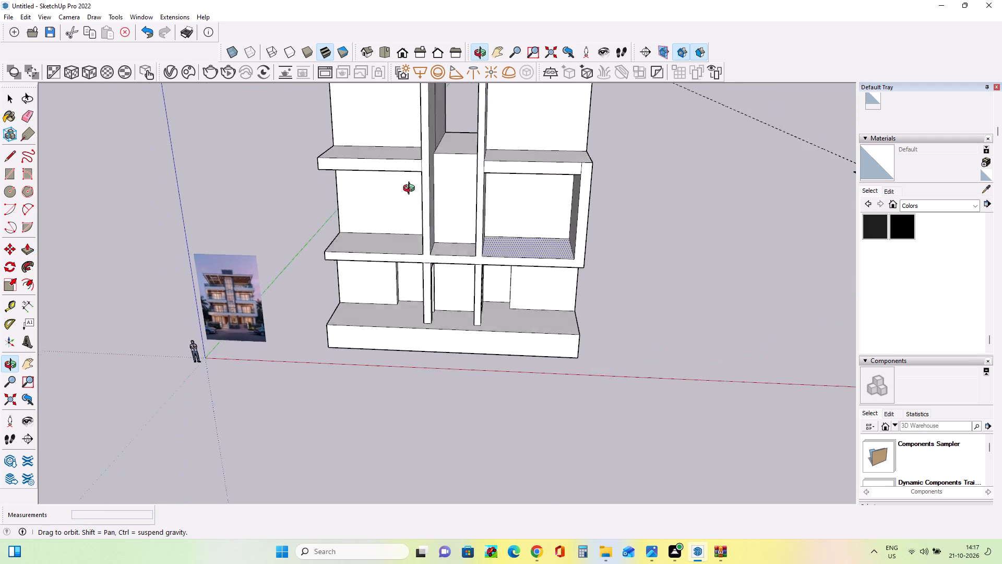
pyautogui.moveTo(411, 190); pyautogui.dragTo(451, 219, button='middle')
pyautogui.scroll(-6, 448, 214)
pyautogui.moveTo(440, 221); pyautogui.dragTo(477, 139, button='middle')
pyautogui.scroll(2, 428, 231)
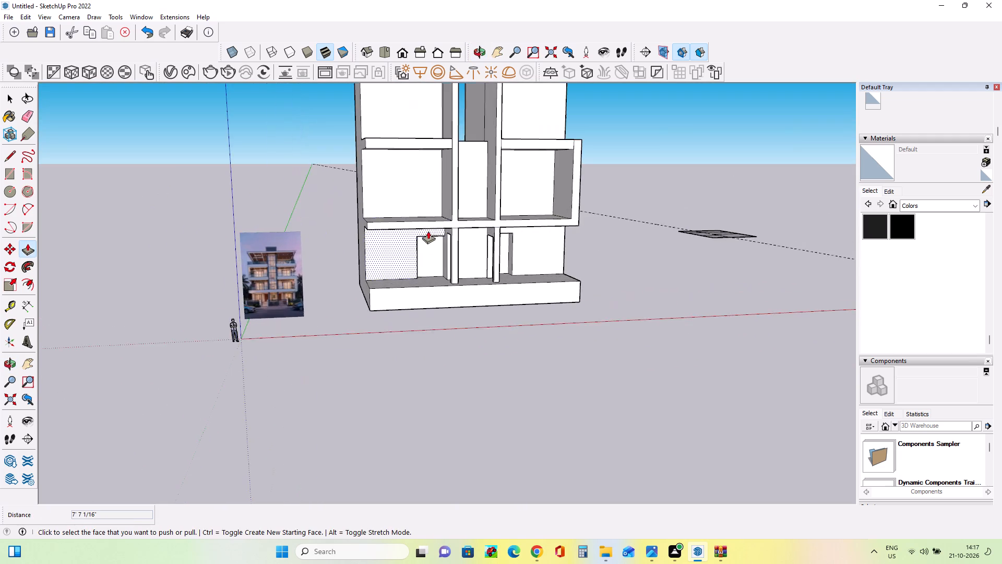
pyautogui.scroll(3, 428, 231)
pyautogui.moveTo(443, 245); pyautogui.dragTo(507, 243, button='middle')
pyautogui.scroll(7, 462, 221)
pyautogui.click(461, 219)
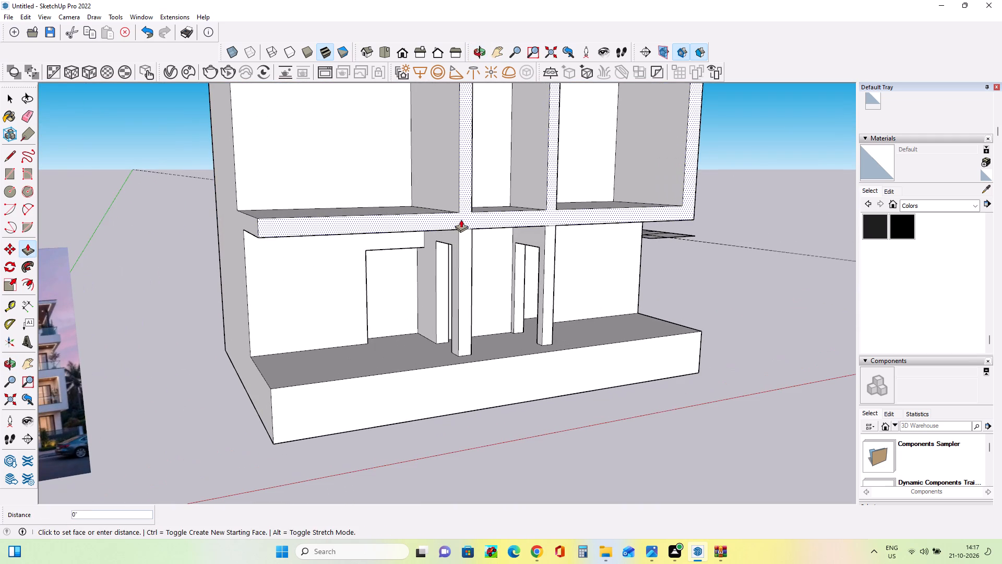
pyautogui.click(464, 222)
# Draw lines about 1' 7" and 1' 5" long across the bases of the two dividing walls, splitting their front faces from the first-floor slab edge.
pyautogui.scroll(1, 488, 302)
pyautogui.moveTo(488, 307); pyautogui.dragTo(481, 338, button='middle')
pyautogui.scroll(-7, 483, 331)
pyautogui.moveTo(454, 313); pyautogui.dragTo(393, 293, button='middle')
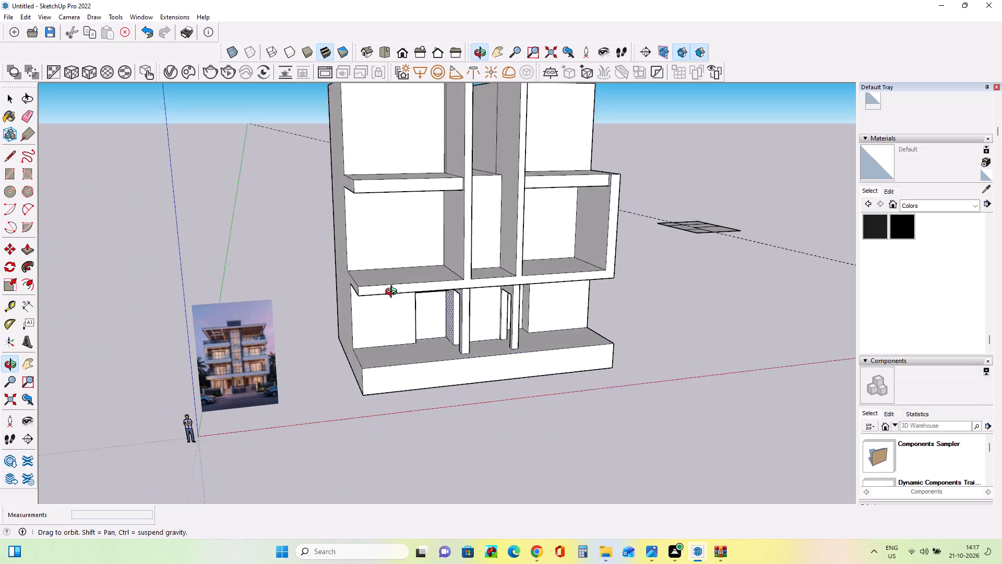
pyautogui.moveTo(393, 293); pyautogui.dragTo(366, 290, button='middle')
pyautogui.moveTo(460, 334); pyautogui.dragTo(345, 310, button='middle')
pyautogui.moveTo(451, 305); pyautogui.dragTo(458, 323, button='middle')
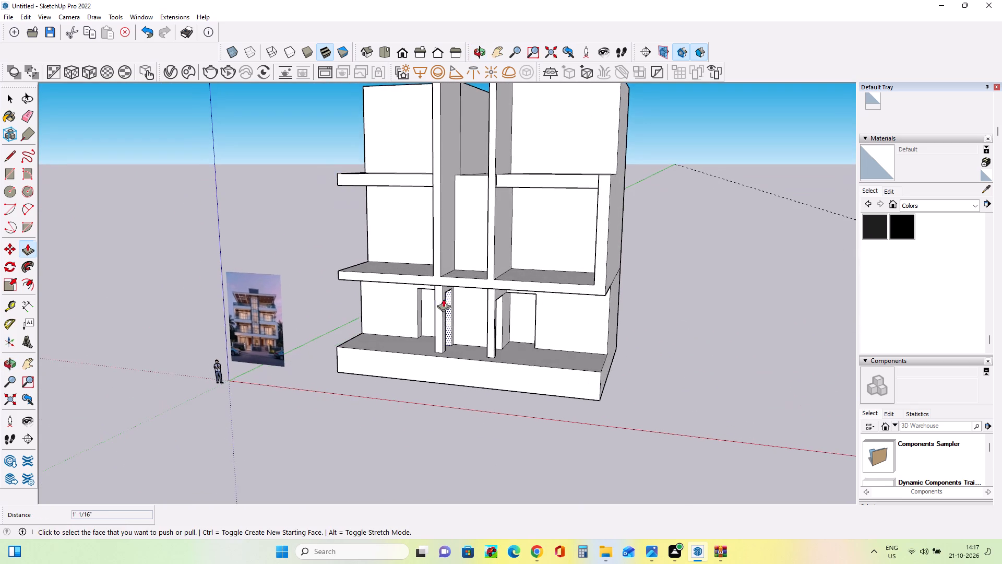
pyautogui.scroll(4, 426, 278)
pyautogui.moveTo(421, 292); pyautogui.dragTo(432, 316, button='middle')
pyautogui.click(13, 148)
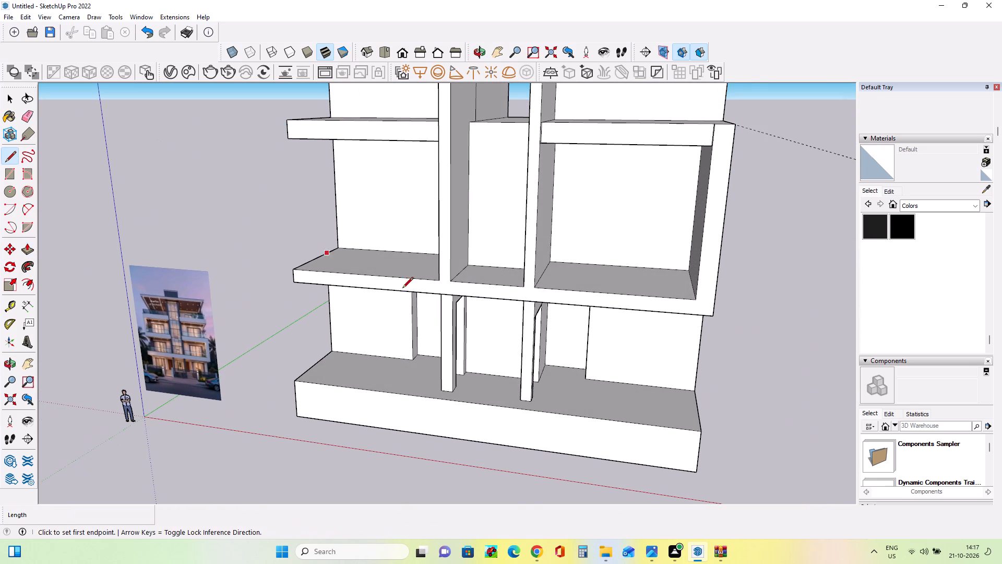
pyautogui.scroll(4, 402, 289)
pyautogui.click(461, 276)
pyautogui.click(475, 279)
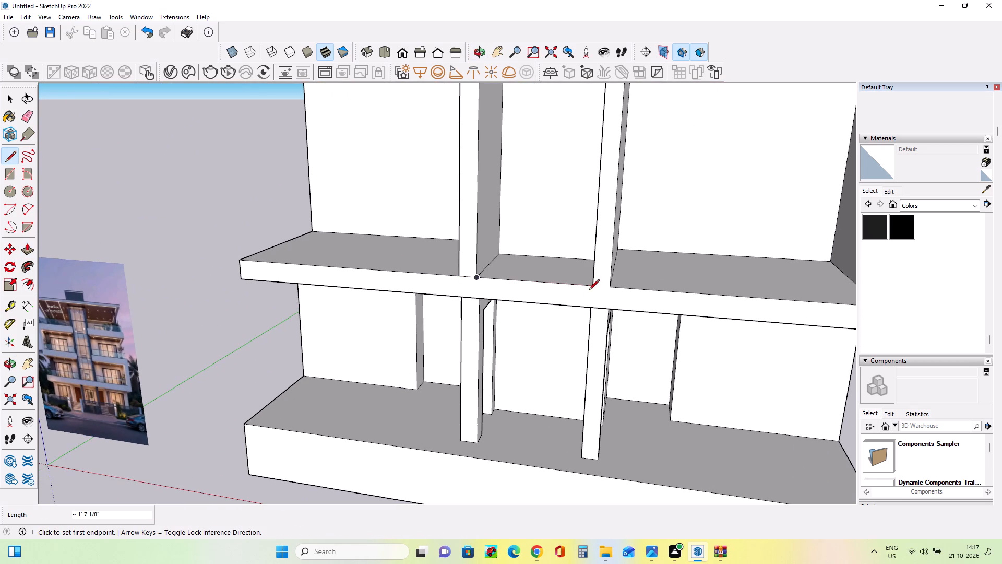
pyautogui.click(591, 287)
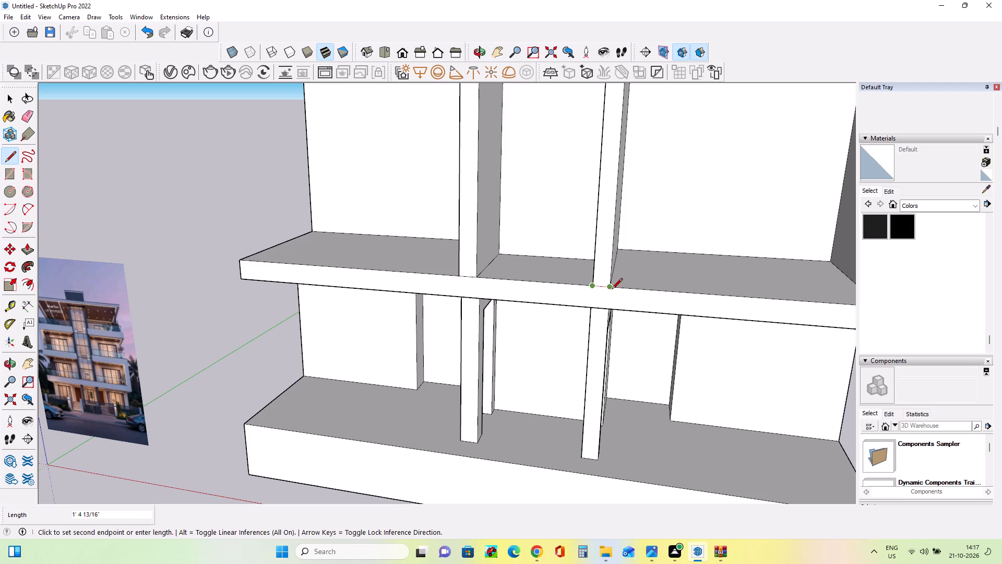
pyautogui.click(612, 290)
# Push the front faces of both dividing walls above the first-floor slab back 11 1/16".
pyautogui.moveTo(577, 336); pyautogui.dragTo(588, 346, button='middle')
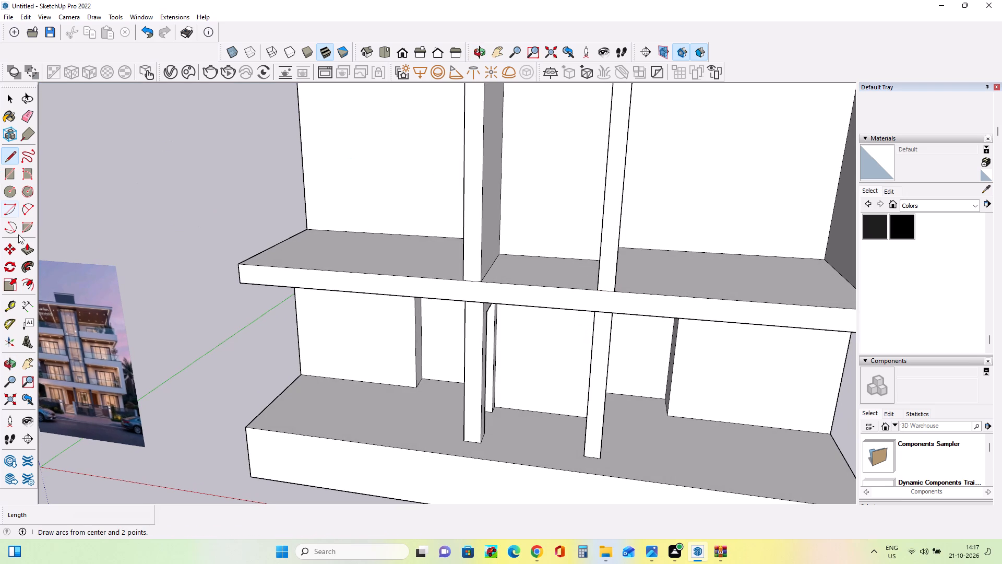
pyautogui.click(26, 248)
pyautogui.click(468, 260)
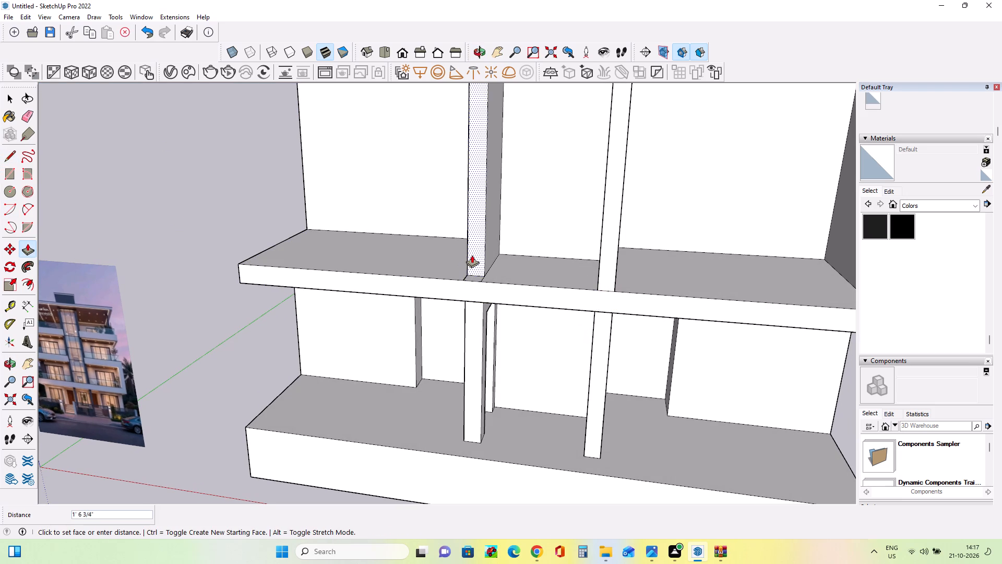
pyautogui.click(472, 257)
pyautogui.moveTo(465, 327); pyautogui.dragTo(514, 299, button='middle')
pyautogui.click(623, 256)
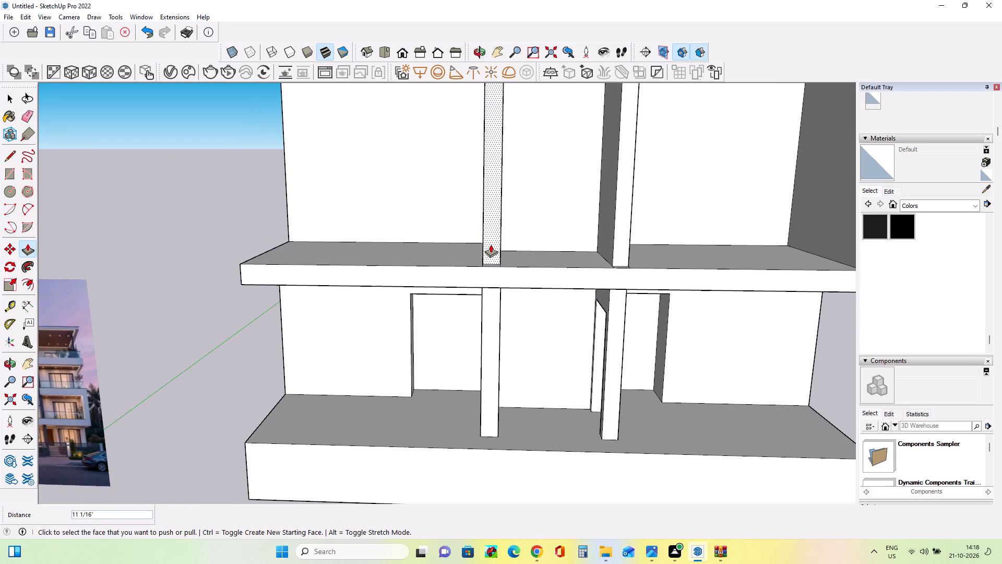
pyautogui.click(491, 244)
pyautogui.moveTo(501, 327); pyautogui.dragTo(497, 312, button='middle')
pyautogui.press('Escape')
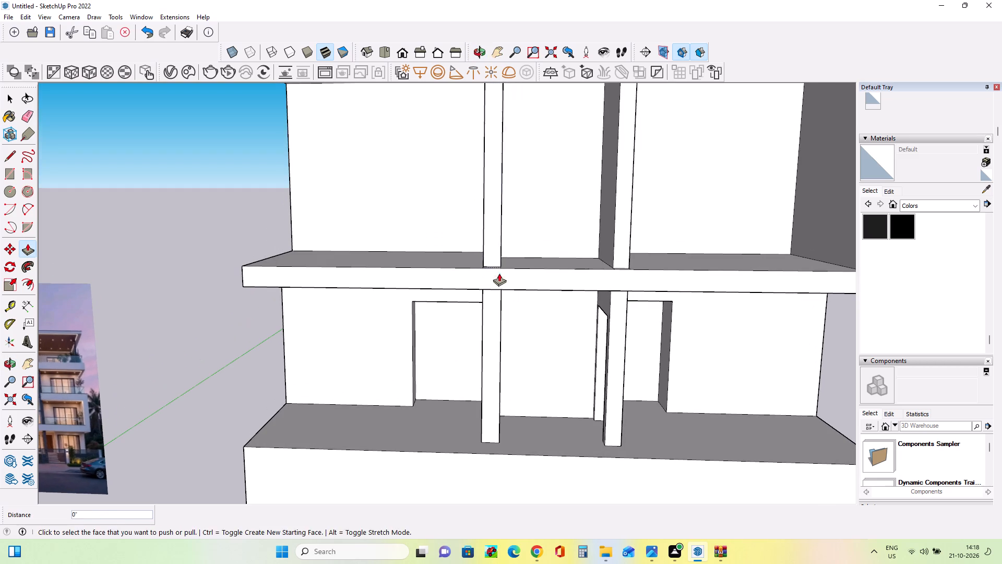
# Examine the dividing walls, slabs and upper blocks from several angles, comparing them with the reference façade image.
pyautogui.moveTo(502, 291); pyautogui.dragTo(526, 410, button='middle')
pyautogui.scroll(3, 602, 293)
pyautogui.moveTo(615, 324); pyautogui.dragTo(481, 370, button='middle')
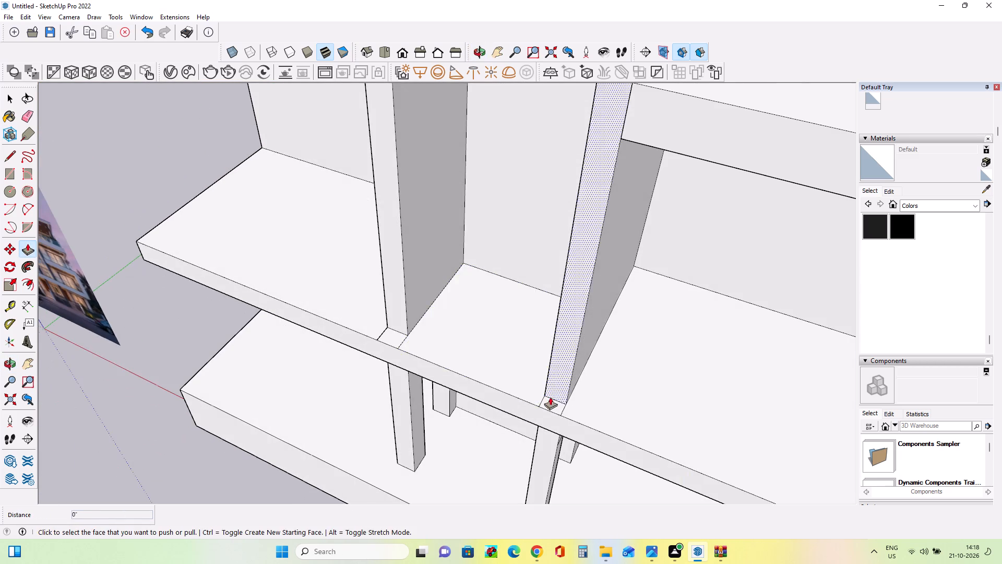
pyautogui.moveTo(502, 345); pyautogui.dragTo(597, 237, button='middle')
pyautogui.scroll(-11, 570, 257)
pyautogui.moveTo(506, 298); pyautogui.dragTo(547, 327, button='middle')
pyautogui.scroll(2, 401, 244)
pyautogui.moveTo(449, 275); pyautogui.dragTo(418, 325, button='middle')
pyautogui.scroll(-2, 375, 297)
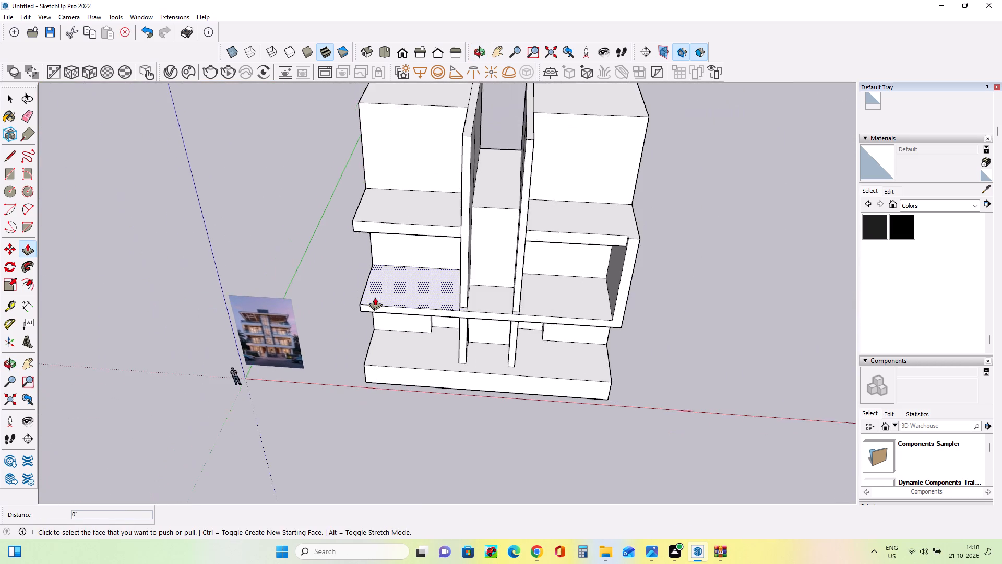
pyautogui.scroll(-4, 375, 297)
pyautogui.moveTo(375, 299); pyautogui.dragTo(450, 156, button='middle')
pyautogui.scroll(-1, 450, 156)
pyautogui.scroll(4, 450, 156)
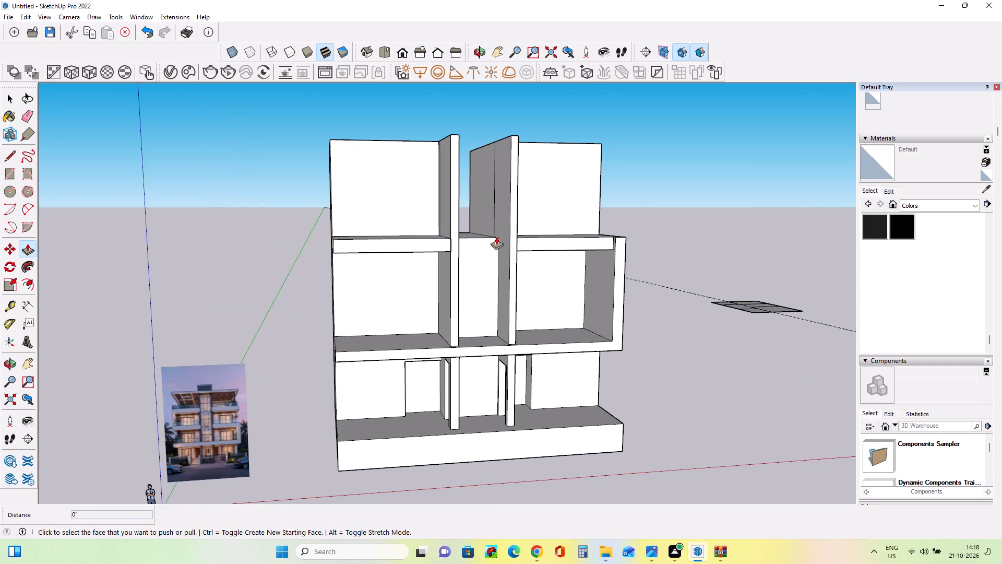
pyautogui.moveTo(503, 251); pyautogui.dragTo(499, 273, button='middle')
pyautogui.scroll(3, 473, 191)
pyautogui.moveTo(475, 205); pyautogui.dragTo(410, 265, button='middle')
pyautogui.scroll(-4, 410, 265)
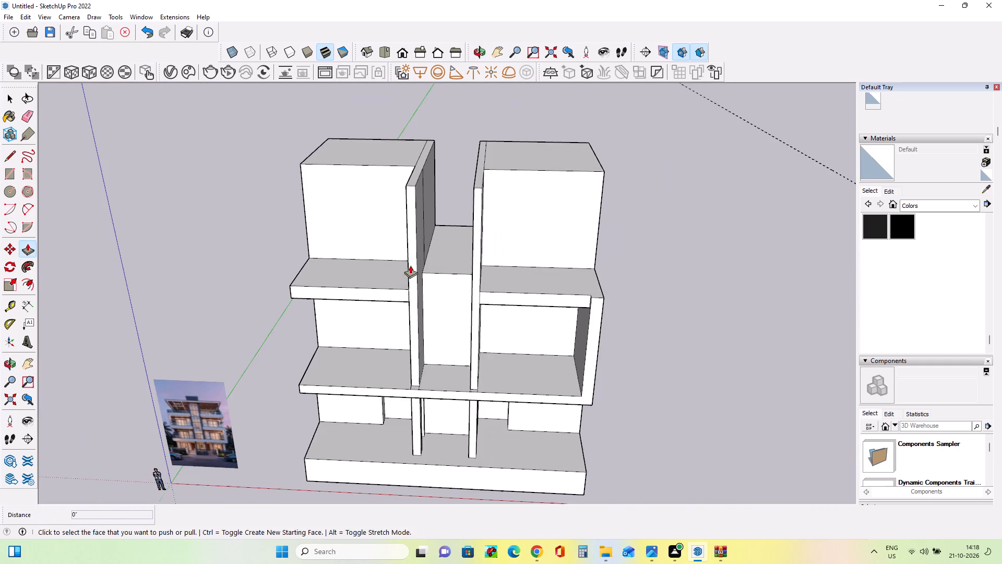
pyautogui.moveTo(464, 277); pyautogui.dragTo(471, 291, button='middle')
pyautogui.scroll(-1, 471, 288)
pyautogui.moveTo(340, 195); pyautogui.dragTo(476, 147, button='middle')
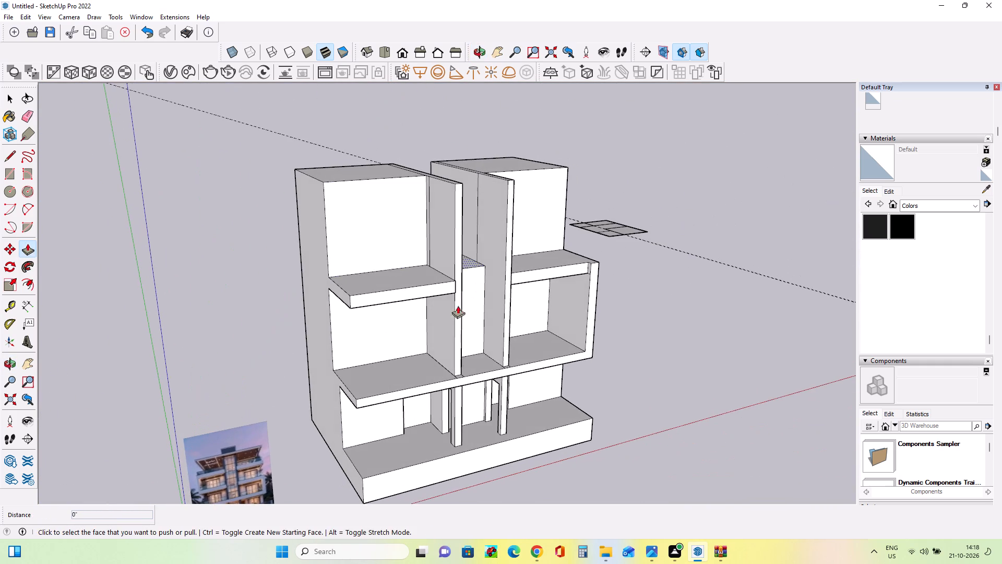
pyautogui.moveTo(455, 305); pyautogui.dragTo(356, 285, button='middle')
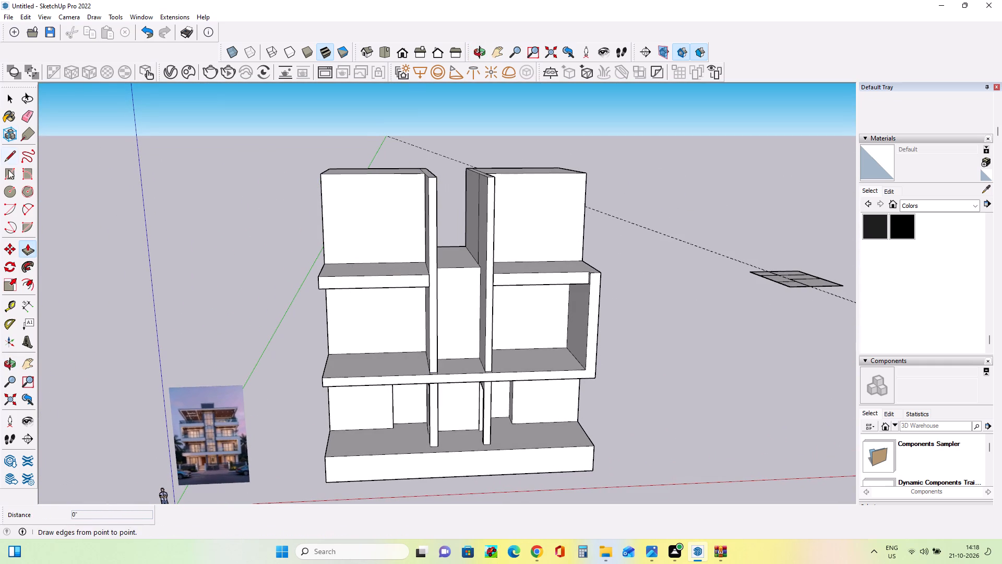
# Draw a rectangle about 22' 11/16" by 1' 8 5/16" along the top of the left upper block's front face.
pyautogui.click(6, 173)
pyautogui.moveTo(374, 231); pyautogui.dragTo(395, 288, button='middle')
pyautogui.scroll(3, 284, 185)
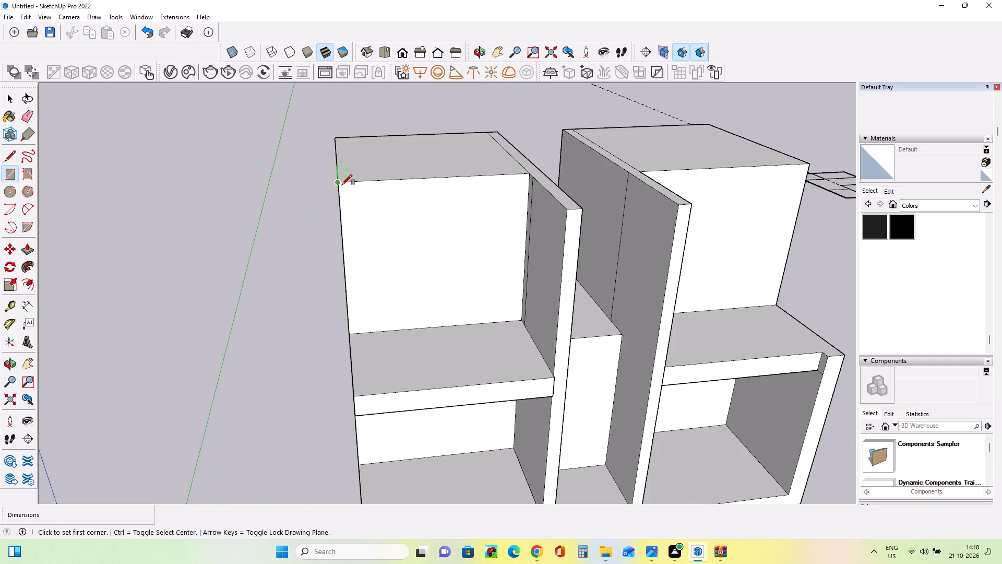
pyautogui.click(342, 185)
pyautogui.click(527, 187)
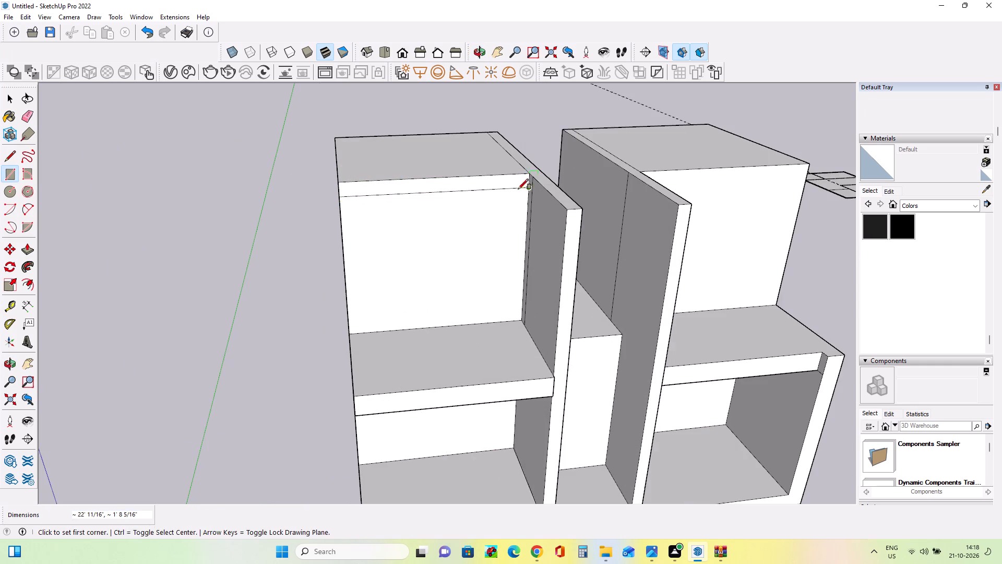
# Draw a rectangle about 22' 3/4" by 2' 6 1/16" along the top of the right upper block's front face.
pyautogui.moveTo(363, 209); pyautogui.dragTo(197, 187, button='middle')
pyautogui.scroll(1, 186, 186)
pyautogui.scroll(-8, 688, 204)
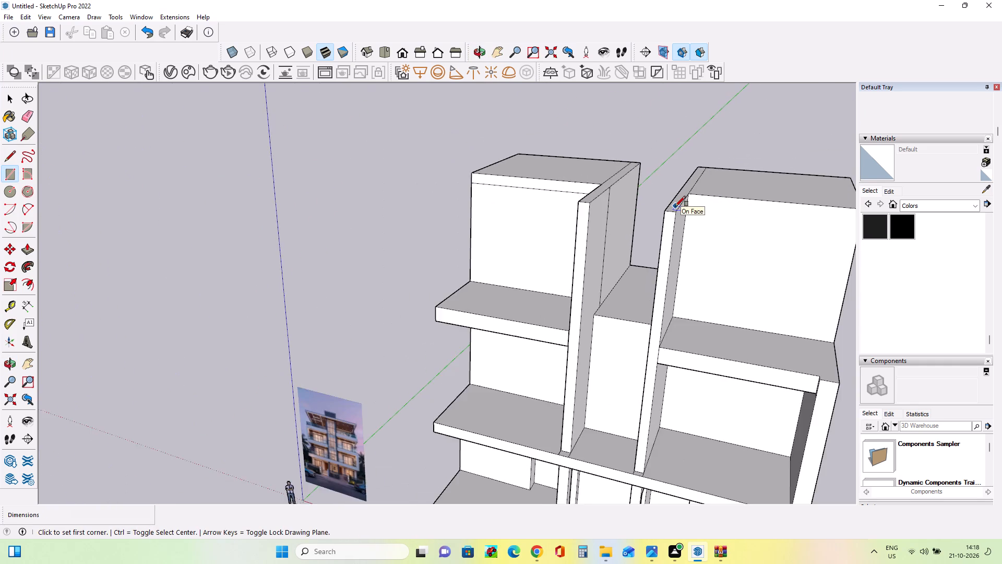
pyautogui.scroll(-2, 675, 206)
pyautogui.moveTo(712, 229); pyautogui.dragTo(673, 221, button='middle')
pyautogui.scroll(4, 681, 208)
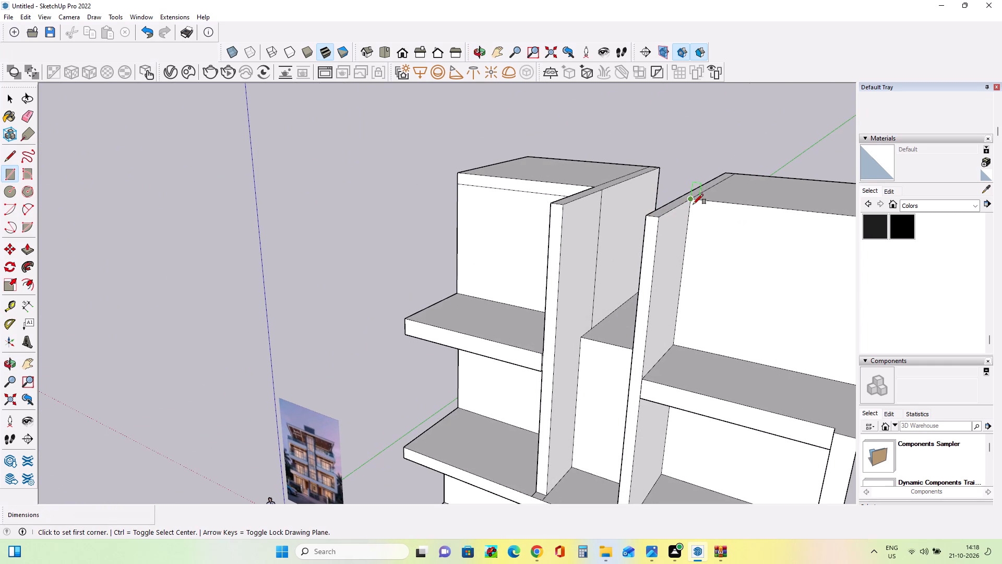
pyautogui.scroll(-7, 690, 204)
pyautogui.moveTo(694, 219); pyautogui.dragTo(697, 240, button='middle')
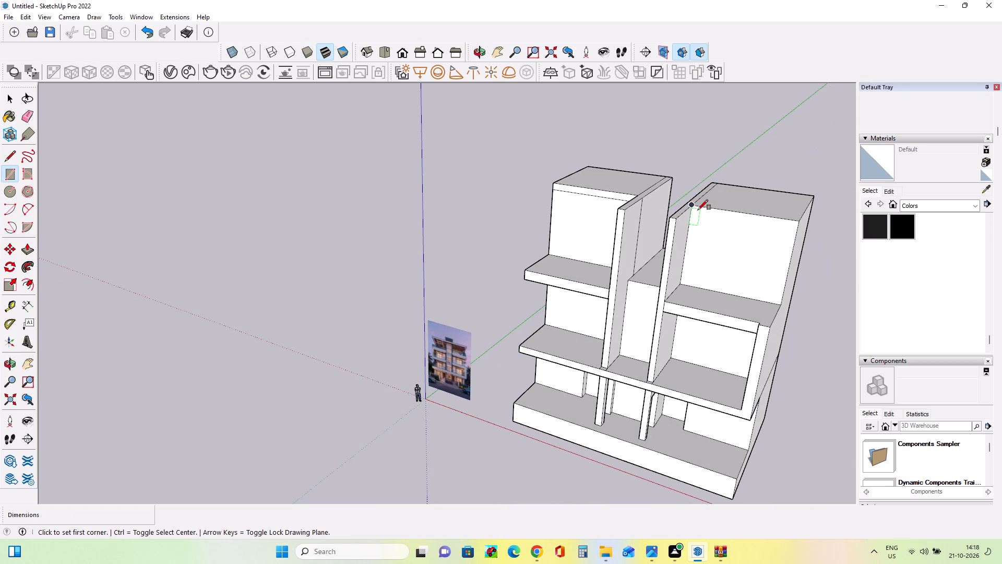
pyautogui.click(695, 207)
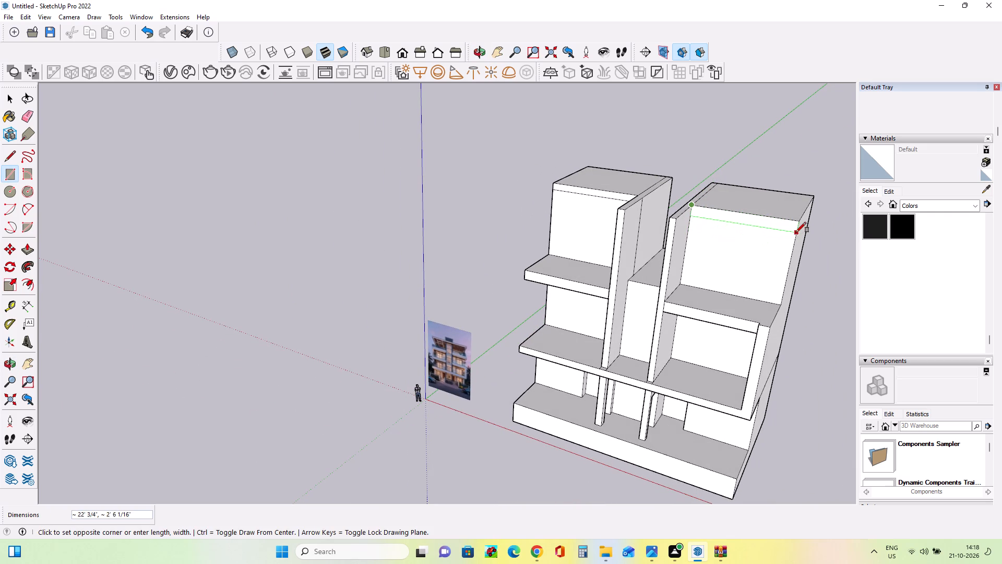
pyautogui.click(796, 231)
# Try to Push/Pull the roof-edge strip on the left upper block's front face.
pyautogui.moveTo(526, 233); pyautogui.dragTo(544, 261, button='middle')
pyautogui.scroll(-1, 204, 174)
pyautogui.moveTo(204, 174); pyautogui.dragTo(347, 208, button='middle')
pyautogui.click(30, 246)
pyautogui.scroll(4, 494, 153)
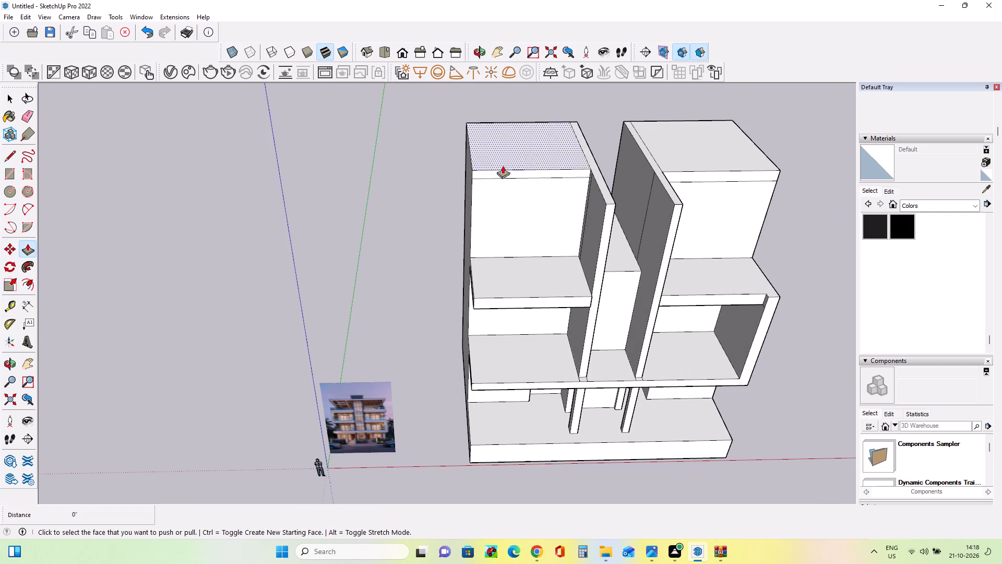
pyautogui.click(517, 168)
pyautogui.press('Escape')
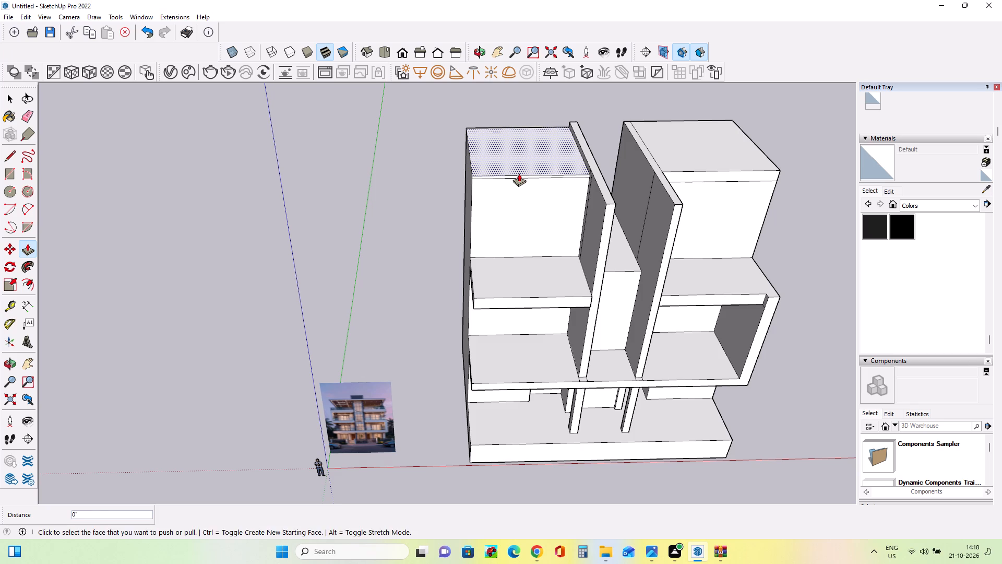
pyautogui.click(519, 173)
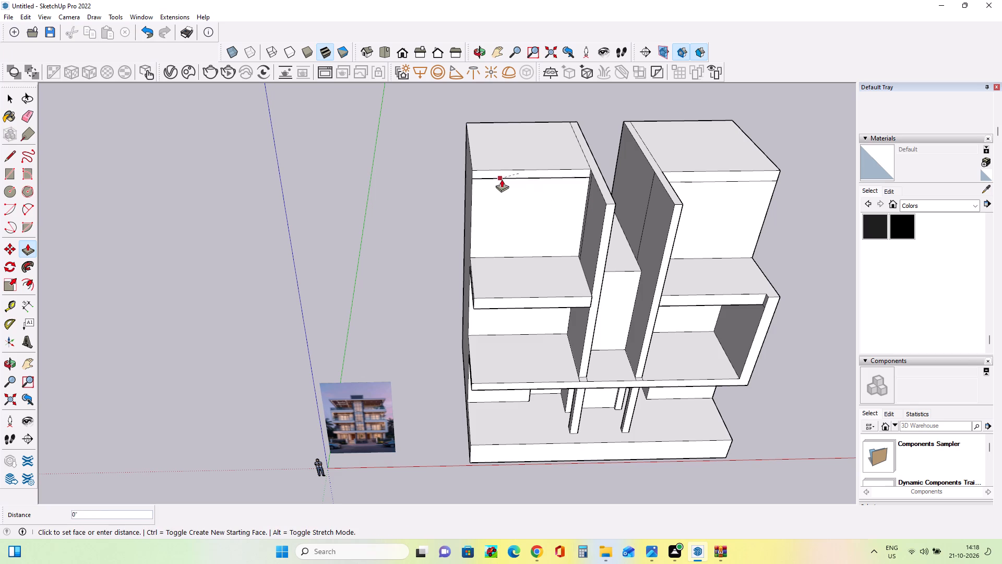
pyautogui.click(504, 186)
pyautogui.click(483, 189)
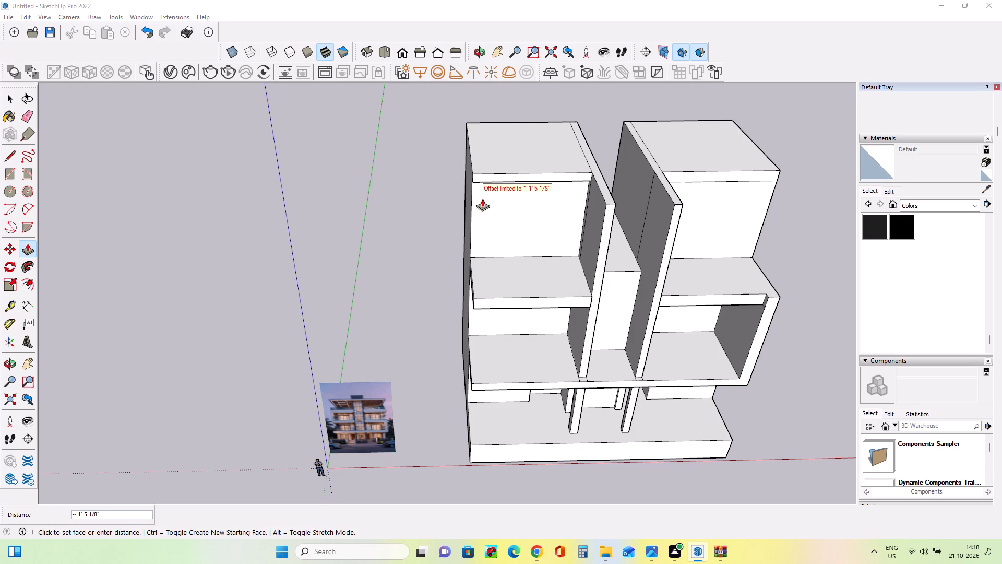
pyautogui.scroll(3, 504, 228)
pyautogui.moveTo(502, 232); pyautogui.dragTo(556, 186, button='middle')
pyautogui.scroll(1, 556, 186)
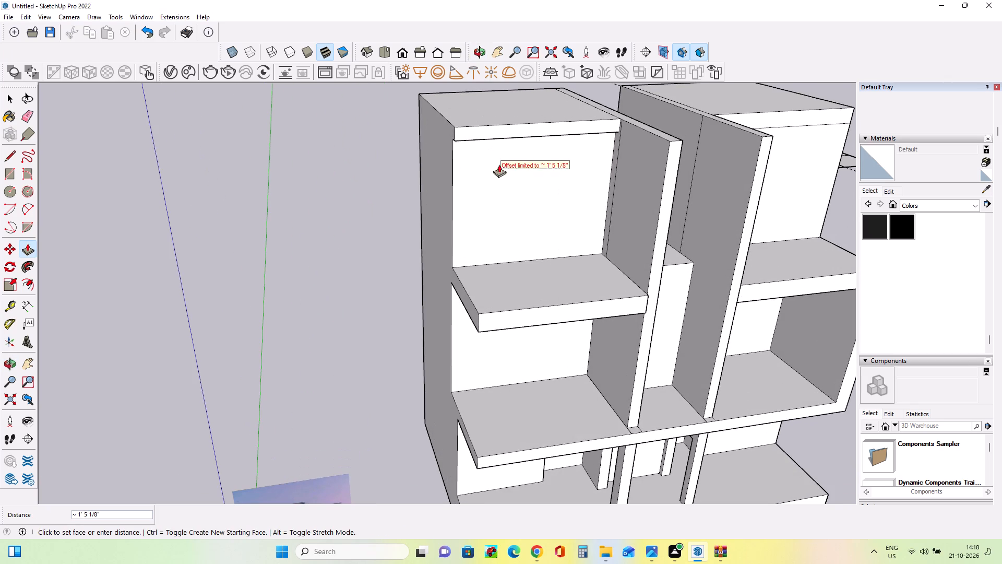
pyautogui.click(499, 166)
# Pull the roof-edge strips of both upper blocks out flush with the dividing walls' front faces, the right one by about 12' 4 9/16".
pyautogui.click(498, 131)
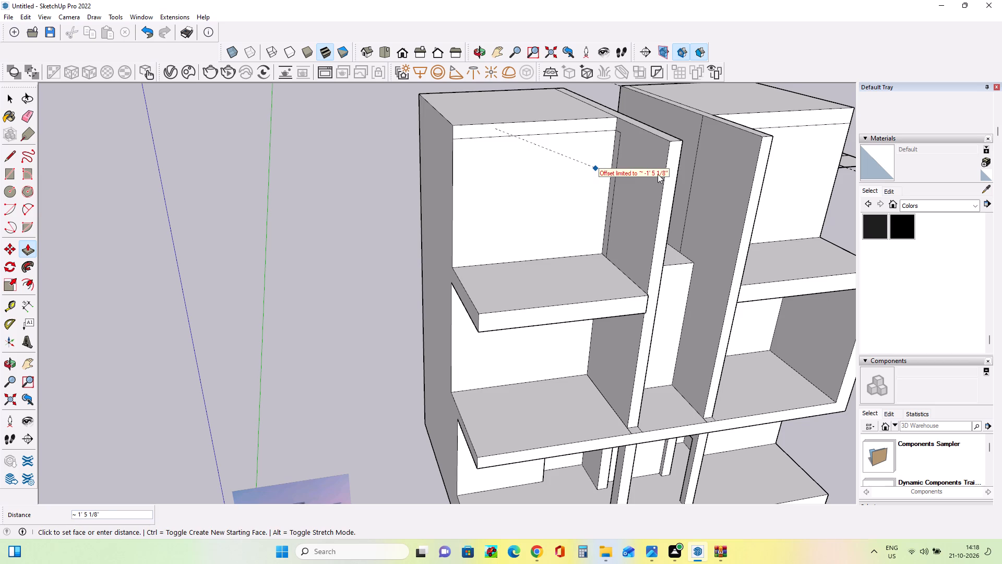
pyautogui.moveTo(673, 164); pyautogui.dragTo(666, 169)
pyautogui.scroll(-9, 330, 192)
pyautogui.scroll(1, 510, 224)
pyautogui.moveTo(502, 213); pyautogui.dragTo(478, 179, button='middle')
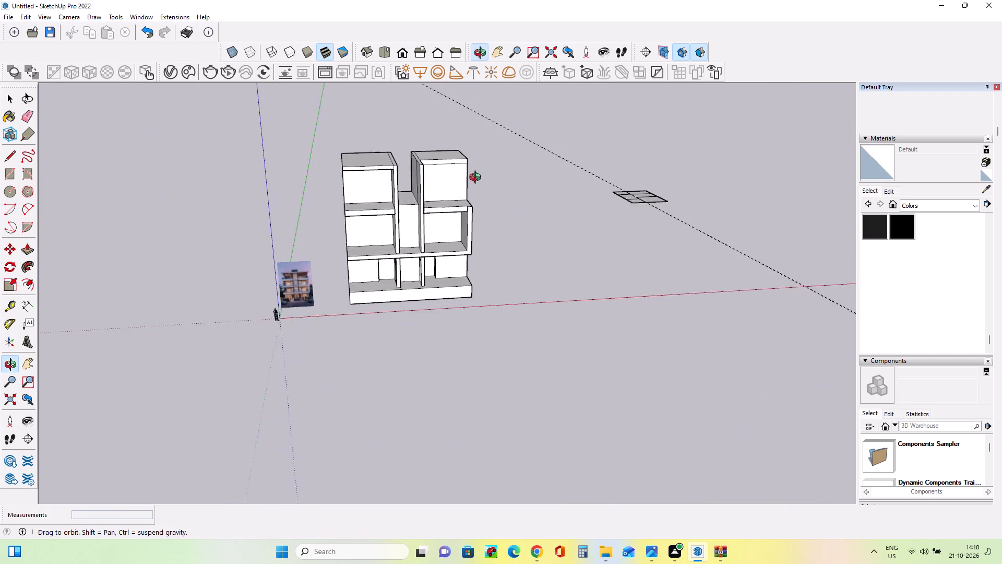
pyautogui.moveTo(478, 179); pyautogui.dragTo(466, 175, button='middle')
pyautogui.scroll(8, 414, 138)
pyautogui.click(455, 183)
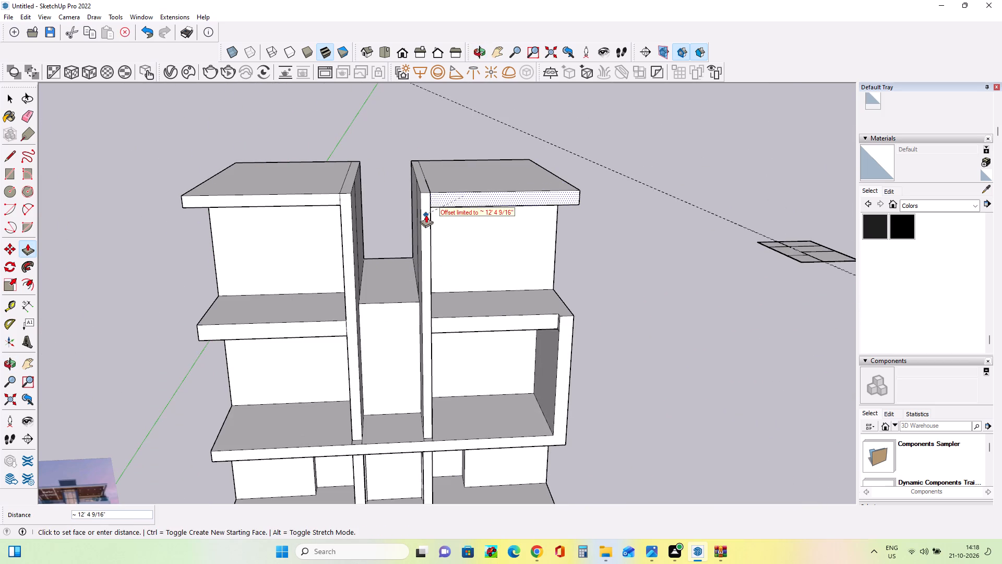
pyautogui.moveTo(425, 215); pyautogui.dragTo(426, 226)
# Pull the top face of the central block between the dividing walls up 19' 7 7/8", level with the roof.
pyautogui.click(393, 292)
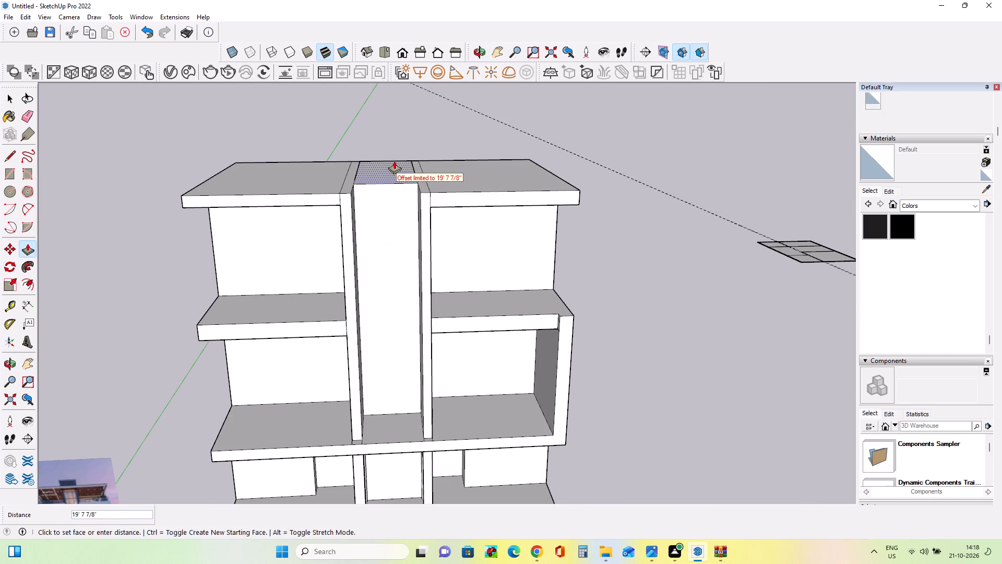
pyautogui.click(454, 182)
# Pull the building's left side face, including the slab ends, out 1' 6 1/4".
pyautogui.scroll(-8, 354, 233)
pyautogui.moveTo(353, 276); pyautogui.dragTo(399, 248, button='middle')
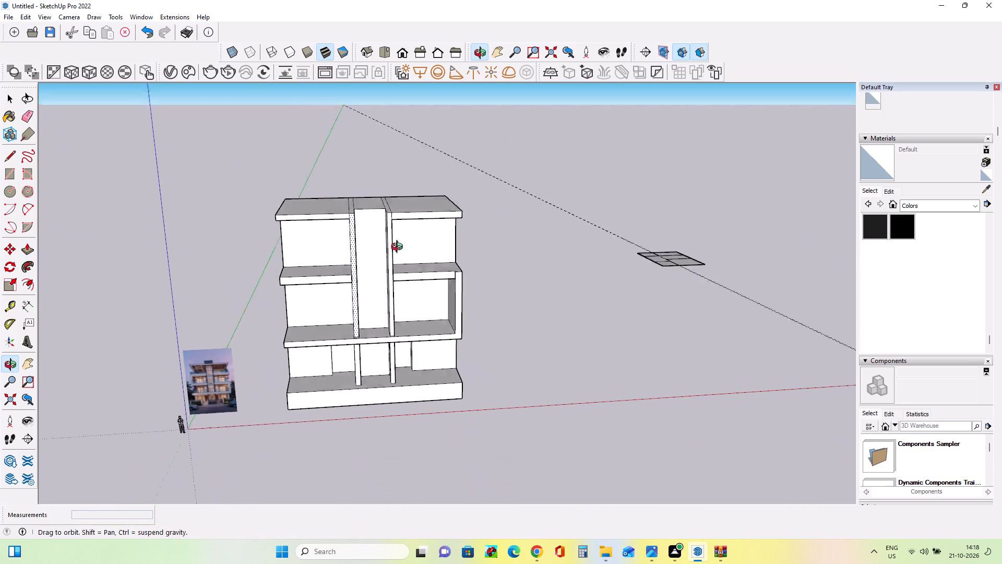
pyautogui.moveTo(399, 248); pyautogui.dragTo(439, 233, button='middle')
pyautogui.scroll(11, 196, 423)
pyautogui.moveTo(207, 374); pyautogui.dragTo(209, 383, button='middle')
pyautogui.scroll(4, 166, 376)
pyautogui.scroll(-9, 166, 376)
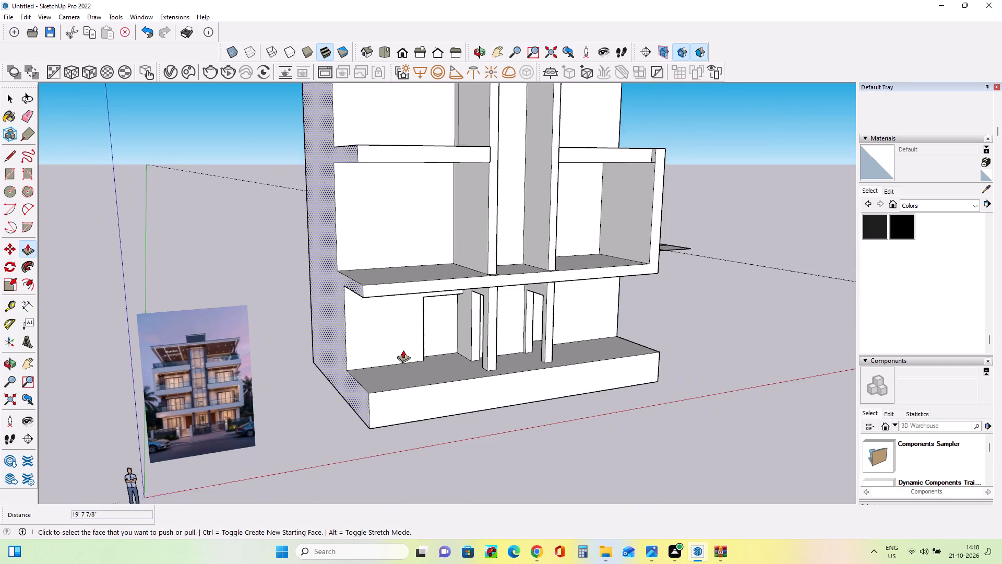
pyautogui.moveTo(403, 350); pyautogui.dragTo(316, 375, button='middle')
pyautogui.scroll(3, 335, 271)
pyautogui.moveTo(365, 269); pyautogui.dragTo(414, 269, button='middle')
pyautogui.click(334, 271)
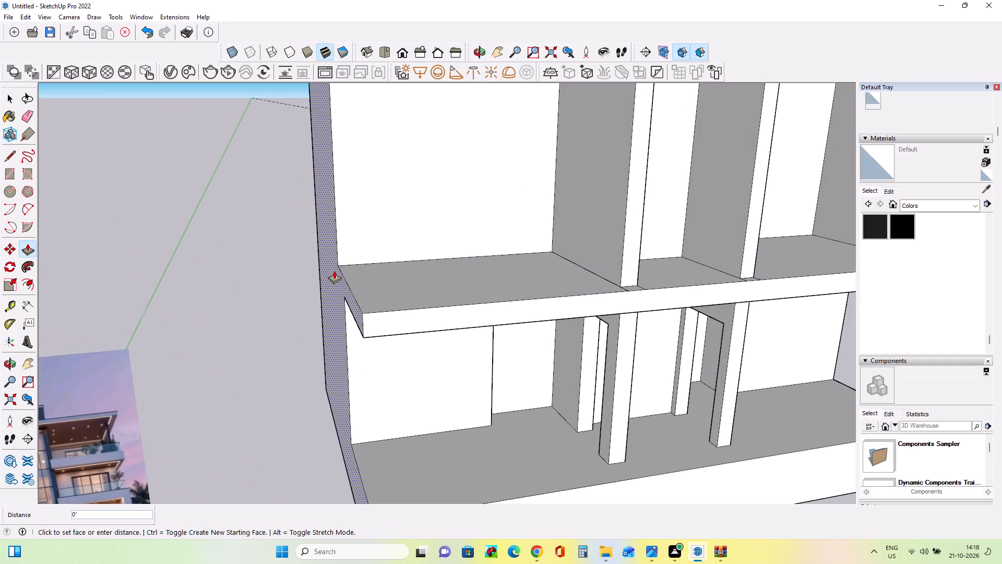
pyautogui.click(319, 280)
# Compare the massing of the whole building with the reference façade image, looking closely at the balconies and side frames.
pyautogui.scroll(-7, 303, 303)
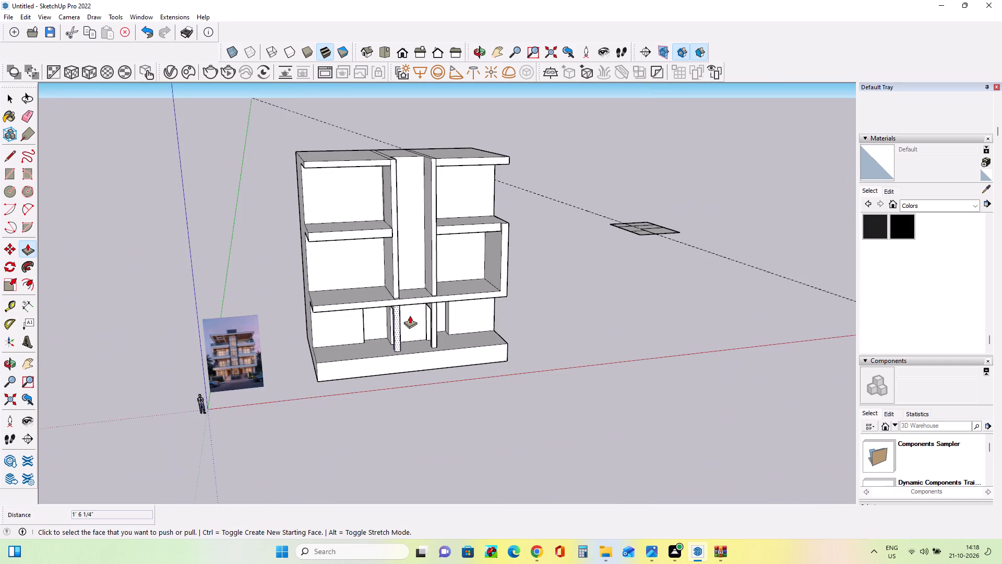
pyautogui.moveTo(410, 315); pyautogui.dragTo(355, 305, button='middle')
pyautogui.scroll(3, 315, 291)
pyautogui.moveTo(338, 313); pyautogui.dragTo(368, 348, button='middle')
pyautogui.scroll(3, 336, 341)
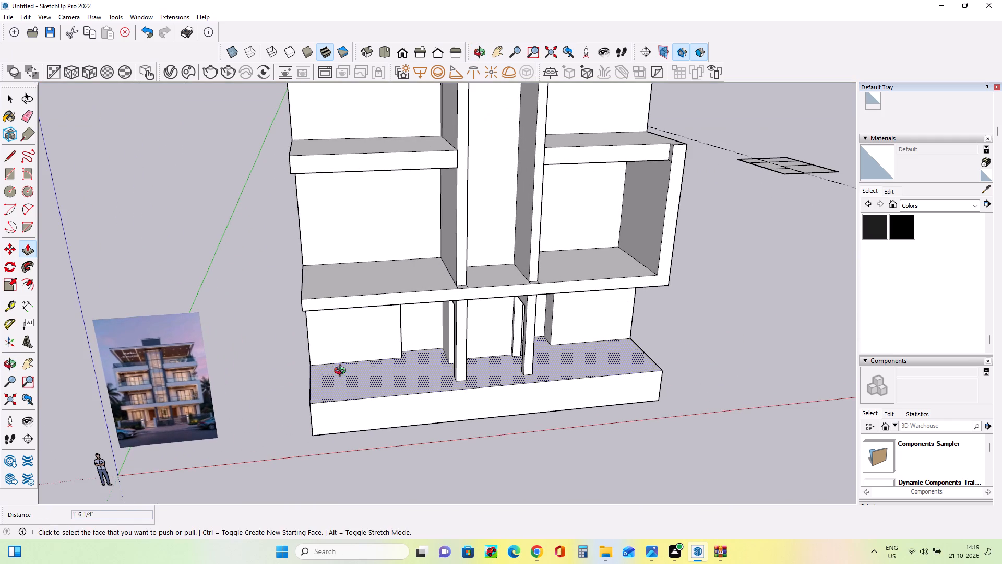
pyautogui.middleClick(342, 372)
pyautogui.scroll(2, 141, 382)
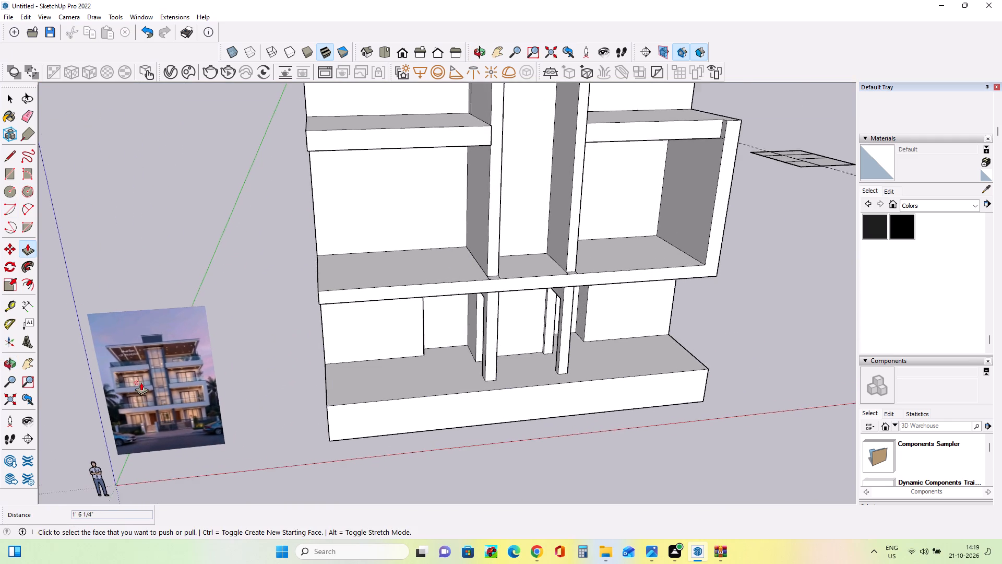
pyautogui.scroll(9, 141, 382)
pyautogui.moveTo(138, 391); pyautogui.dragTo(141, 399, button='middle')
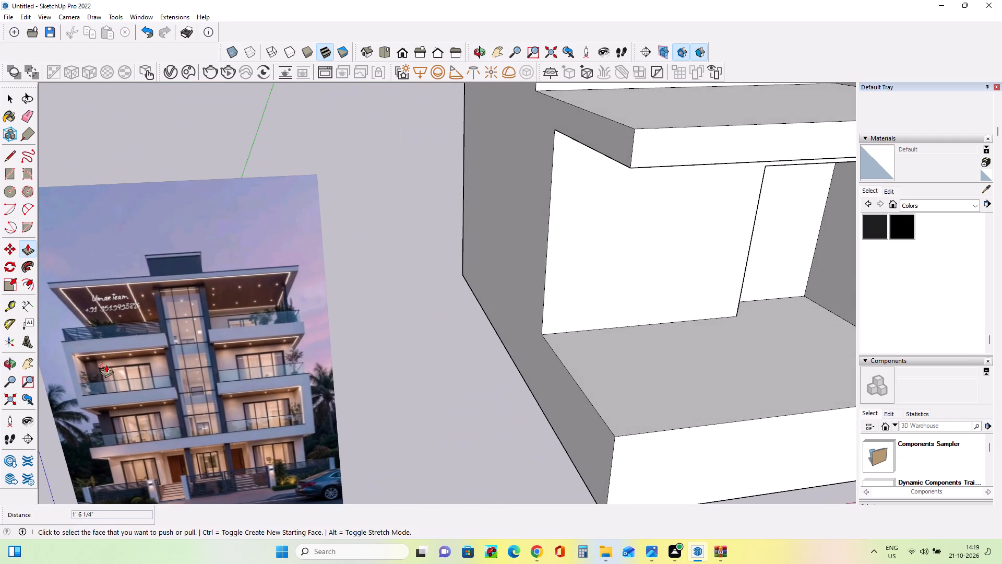
pyautogui.middleClick(103, 358)
pyautogui.scroll(-3, 103, 358)
pyautogui.moveTo(103, 358); pyautogui.dragTo(101, 343, button='middle')
pyautogui.scroll(-6, 101, 343)
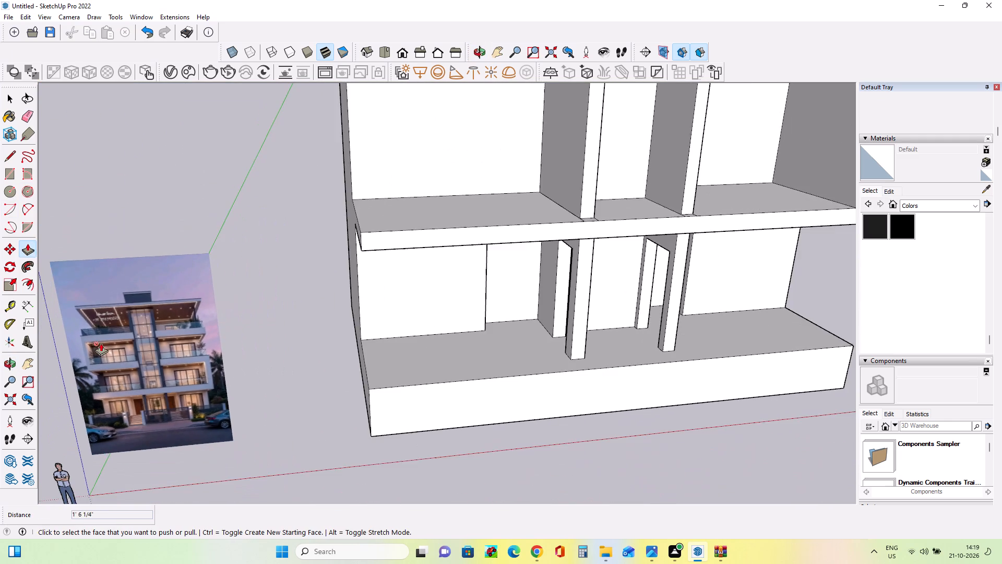
pyautogui.scroll(-3, 101, 343)
pyautogui.scroll(-6, 87, 167)
pyautogui.moveTo(276, 191); pyautogui.dragTo(313, 189, button='middle')
pyautogui.scroll(-2, 313, 189)
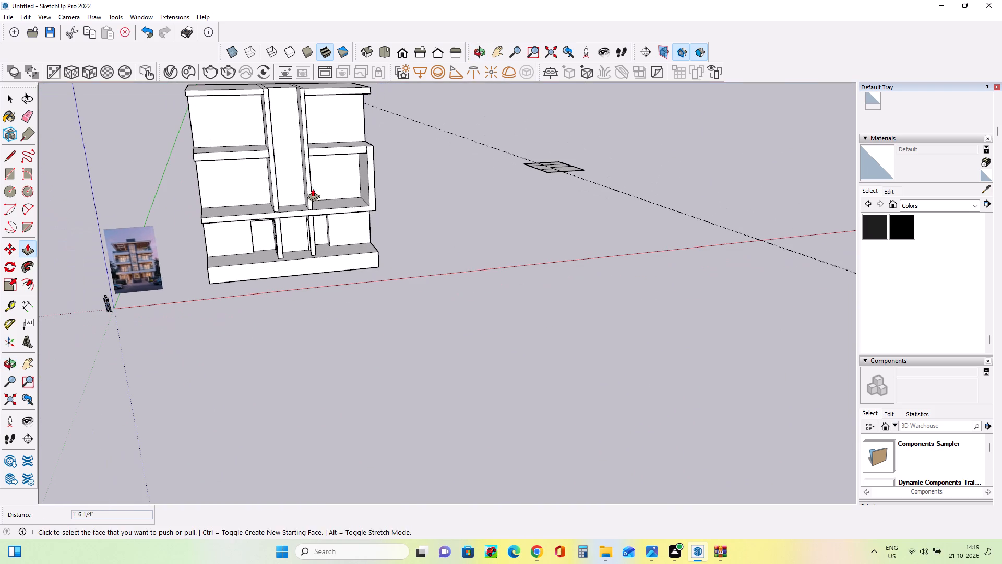
pyautogui.click(23, 369)
pyautogui.moveTo(180, 287); pyautogui.dragTo(188, 305)
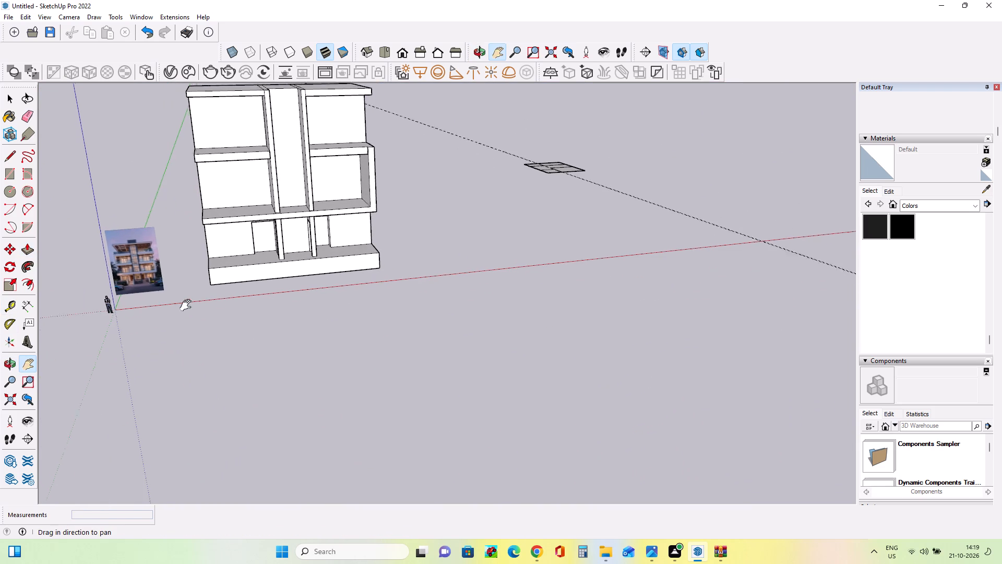
pyautogui.moveTo(188, 305); pyautogui.dragTo(218, 400)
pyautogui.moveTo(260, 294); pyautogui.dragTo(248, 211, button='middle')
pyautogui.scroll(4, 214, 301)
pyautogui.moveTo(213, 302); pyautogui.dragTo(208, 318, button='middle')
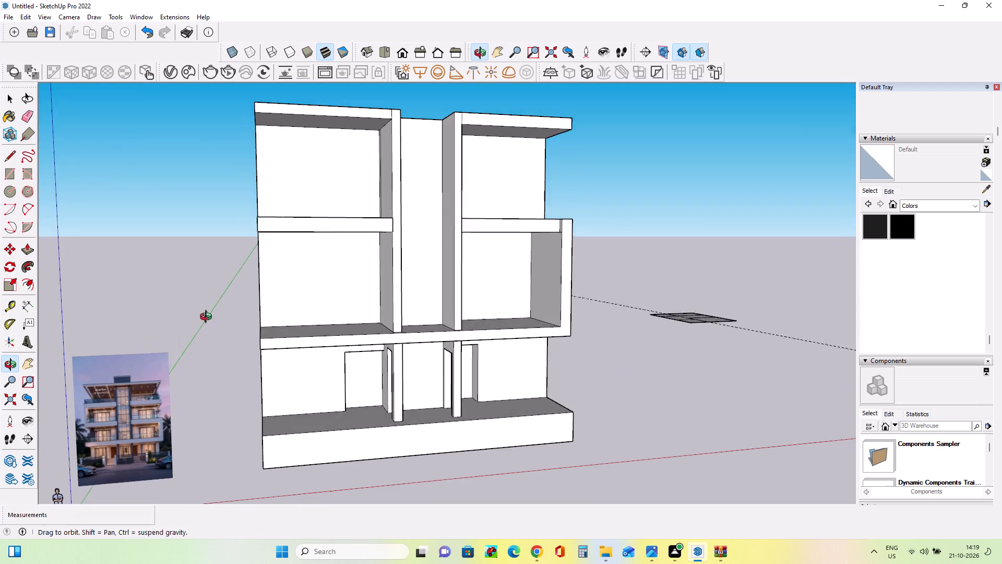
# Pull the front face of the right slab above the framed bay out 1' 1/16", flush with the side frame.
pyautogui.moveTo(208, 318); pyautogui.dragTo(151, 346, button='middle')
pyautogui.scroll(3, 463, 229)
pyautogui.moveTo(486, 254); pyautogui.dragTo(489, 312, button='middle')
pyautogui.scroll(2, 523, 254)
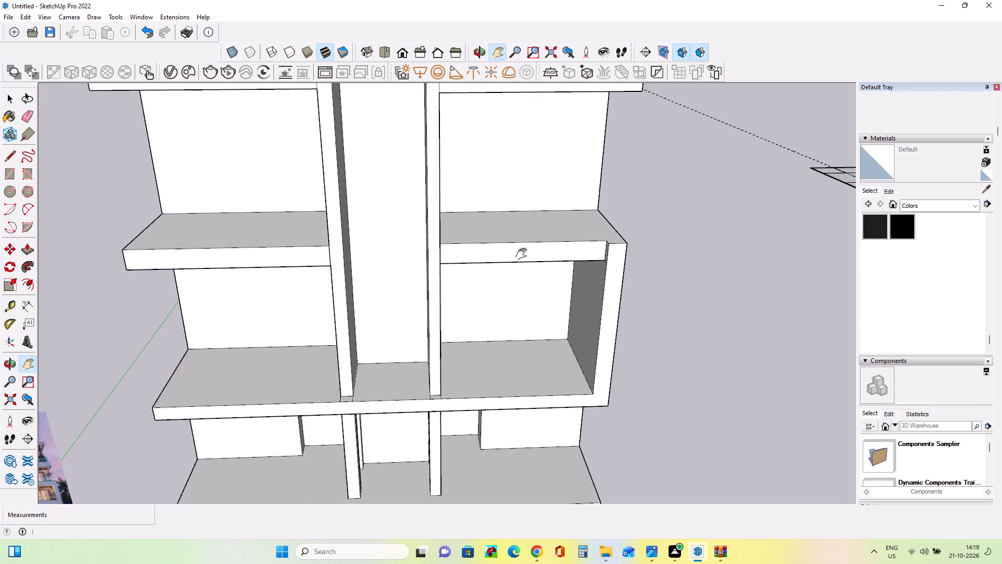
pyautogui.scroll(1, 523, 254)
pyautogui.moveTo(529, 270); pyautogui.dragTo(537, 289, button='middle')
pyautogui.scroll(-3, 465, 253)
pyautogui.moveTo(540, 289); pyautogui.dragTo(546, 303, button='middle')
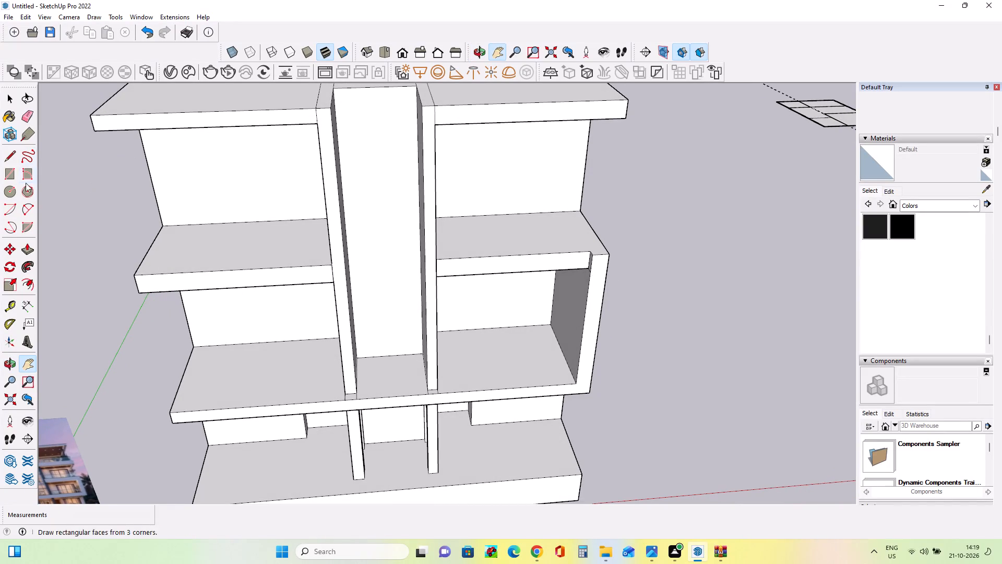
pyautogui.click(29, 243)
pyautogui.scroll(3, 570, 254)
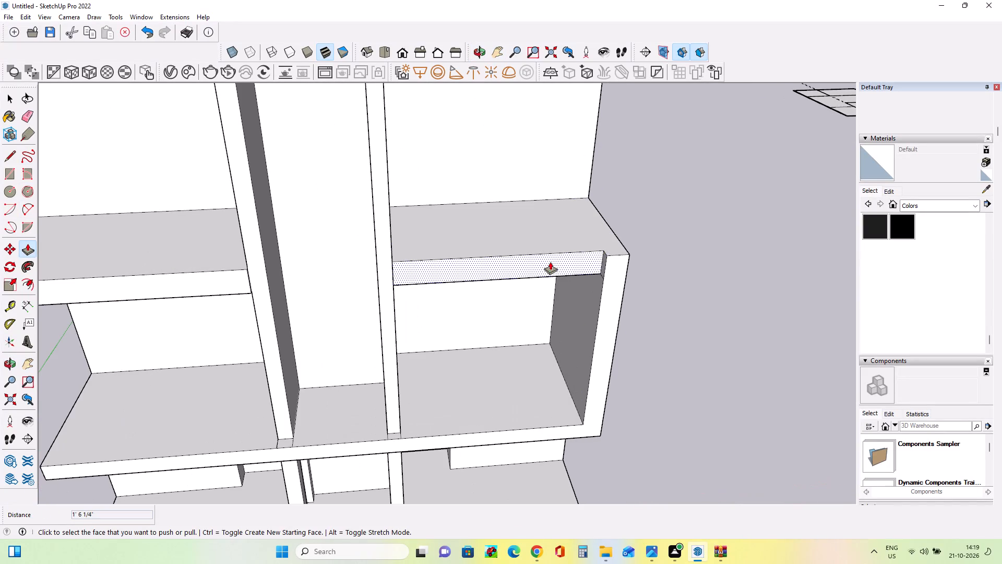
pyautogui.click(550, 262)
pyautogui.click(622, 254)
pyautogui.scroll(1, 418, 270)
pyautogui.moveTo(418, 270); pyautogui.dragTo(502, 237, button='middle')
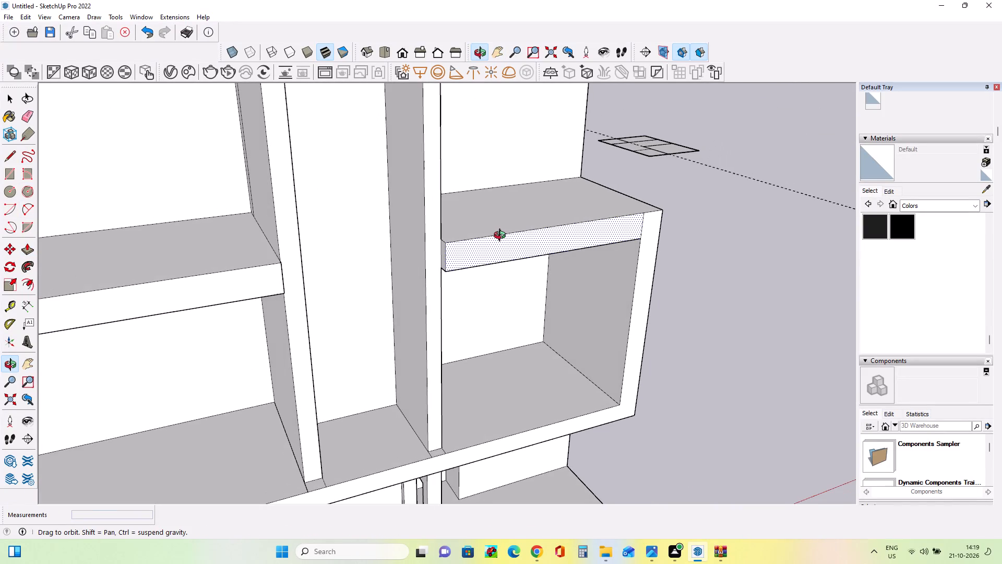
pyautogui.moveTo(502, 237); pyautogui.dragTo(502, 239, button='middle')
pyautogui.scroll(-3, 266, 281)
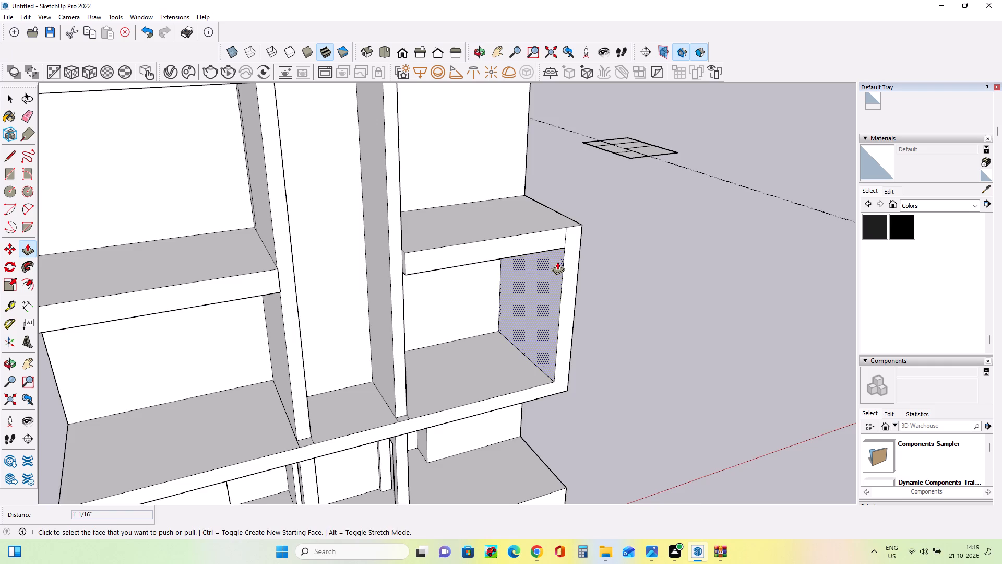
pyautogui.moveTo(557, 262); pyautogui.dragTo(458, 276, button='middle')
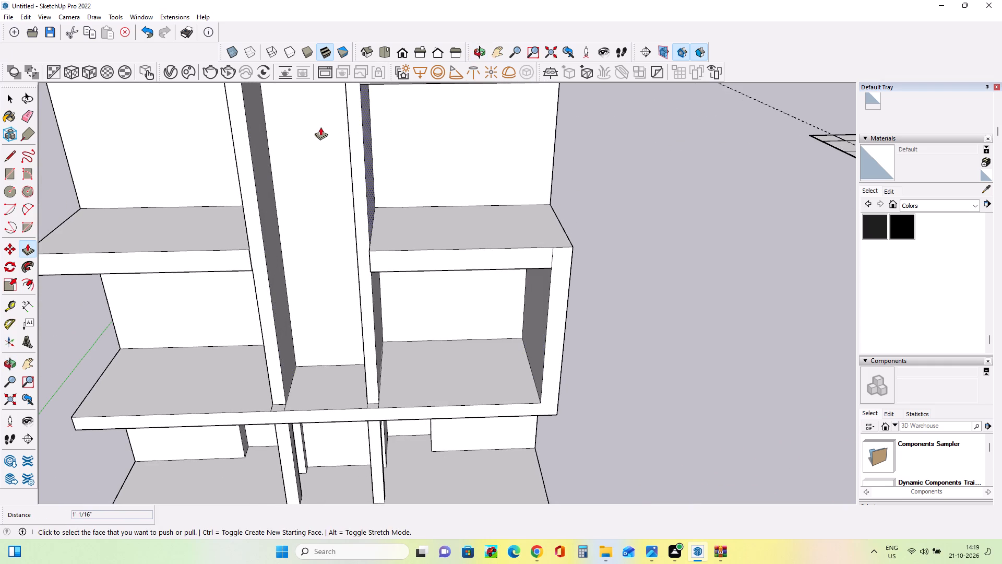
# Examine the balcony slabs and their projection in the reference façade image against the modelled façade.
pyautogui.scroll(-3, 313, 129)
pyautogui.moveTo(247, 182); pyautogui.dragTo(296, 200, button='middle')
pyautogui.scroll(-4, 300, 256)
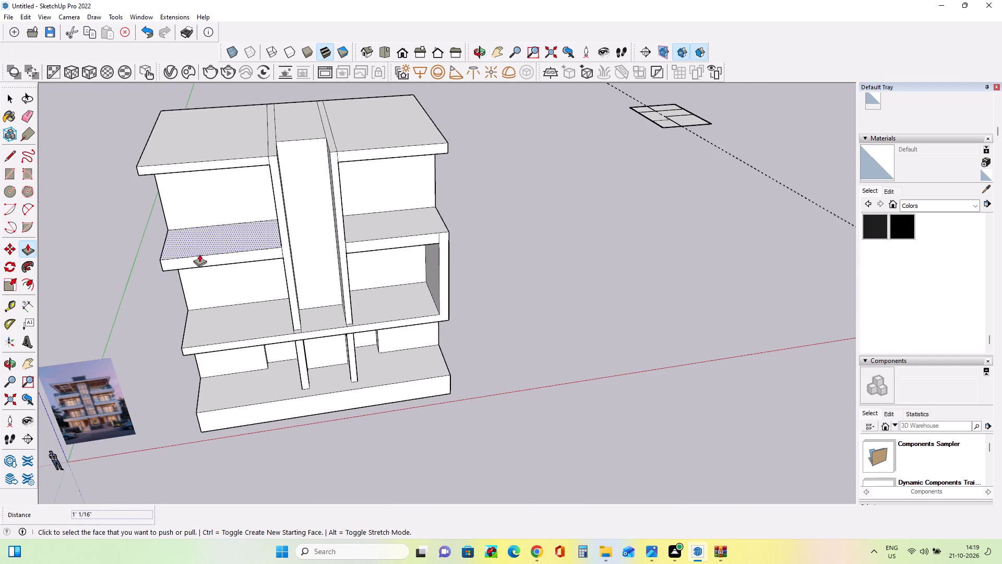
pyautogui.scroll(-4, 276, 241)
pyautogui.scroll(14, 138, 340)
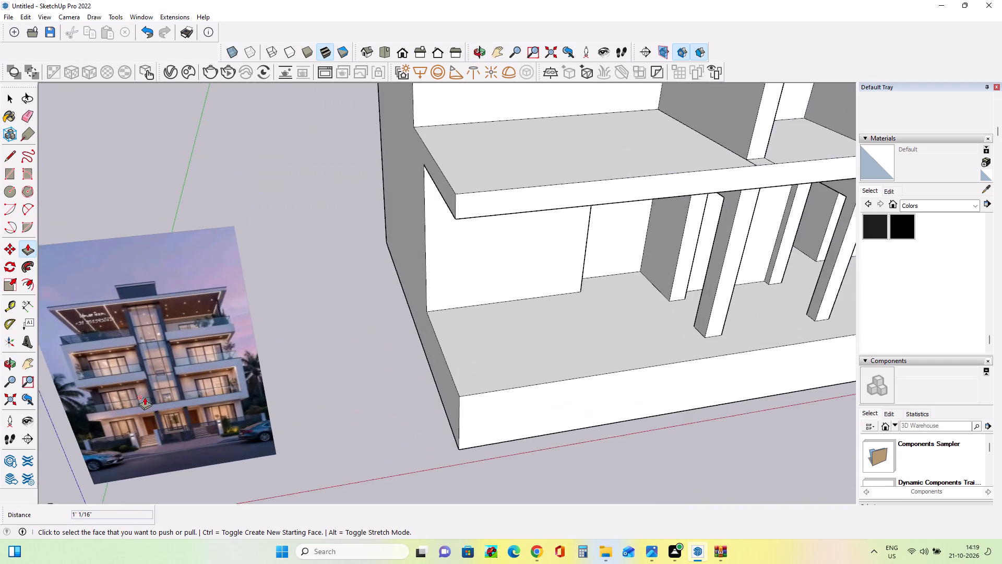
pyautogui.scroll(9, 145, 397)
pyautogui.moveTo(144, 379); pyautogui.dragTo(115, 366, button='middle')
pyautogui.scroll(-5, 115, 366)
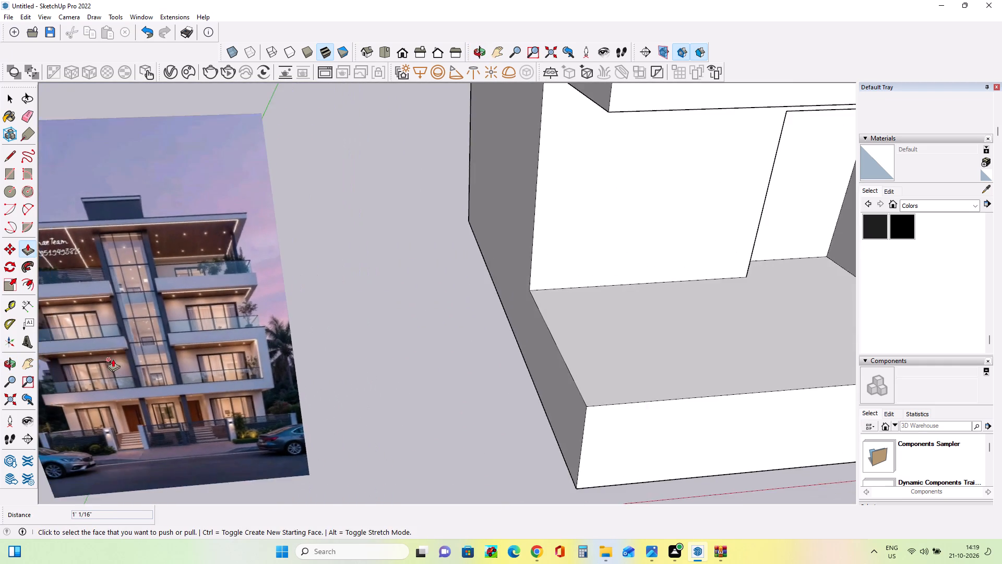
pyautogui.scroll(-16, 113, 359)
# Pull the left slab's front face at the same level out past the dividing wall, with a second adjustment of 8 11/16".
pyautogui.click(293, 208)
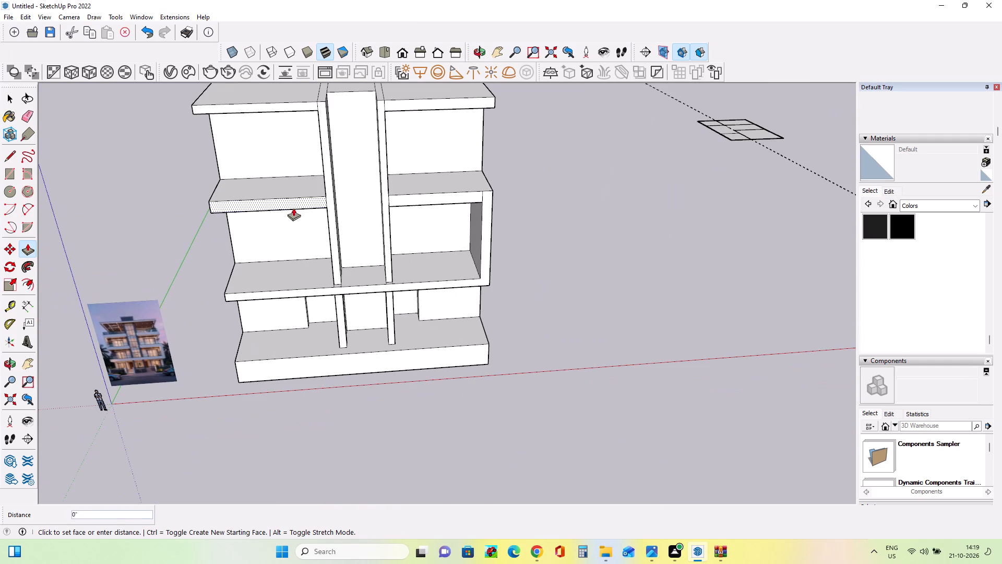
pyautogui.click(291, 215)
pyautogui.moveTo(369, 249); pyautogui.dragTo(355, 276, button='middle')
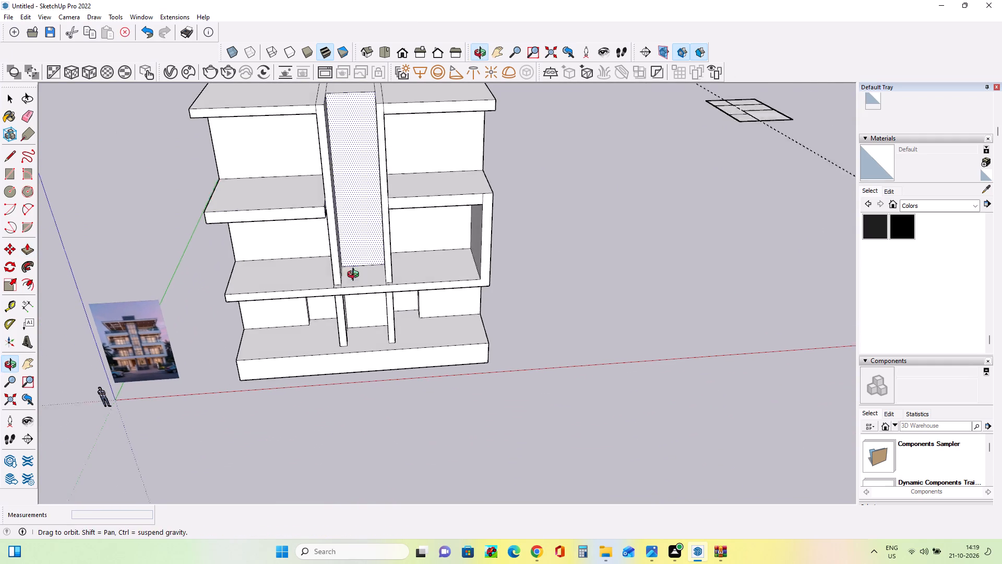
pyautogui.moveTo(355, 276); pyautogui.dragTo(338, 286, button='middle')
pyautogui.scroll(4, 404, 193)
pyautogui.click(270, 226)
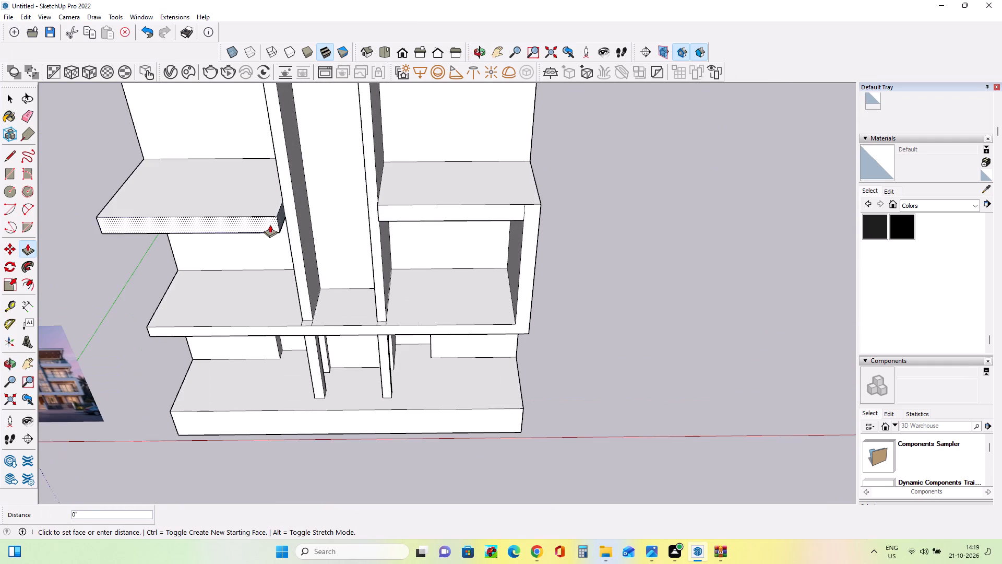
pyautogui.click(272, 223)
# Pull the right slab's front face out past the side frame, and the left slab's front face out 3' 11 1/8".
pyautogui.moveTo(321, 257); pyautogui.dragTo(383, 244, button='middle')
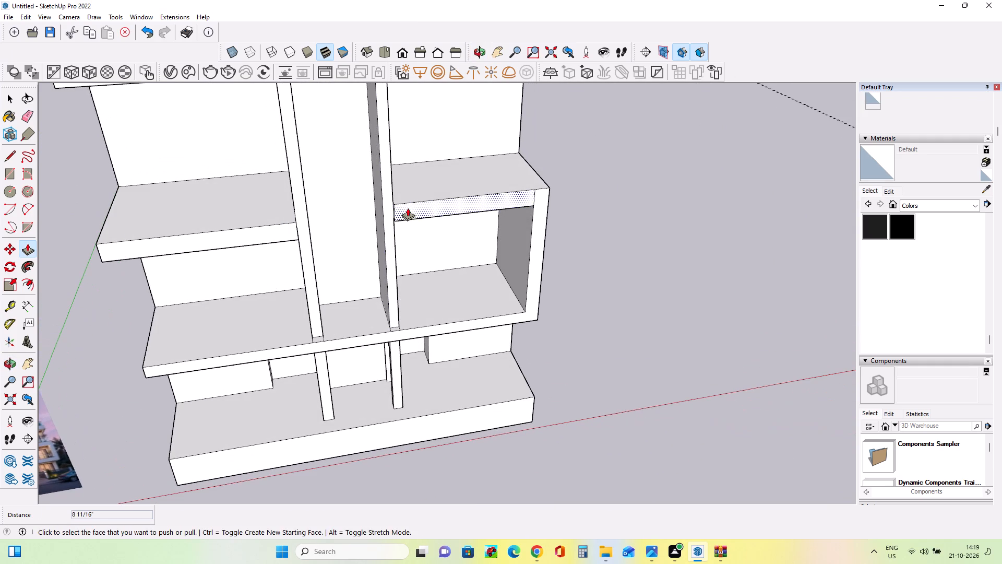
pyautogui.click(408, 208)
pyautogui.click(282, 237)
pyautogui.moveTo(339, 249); pyautogui.dragTo(162, 297, button='middle')
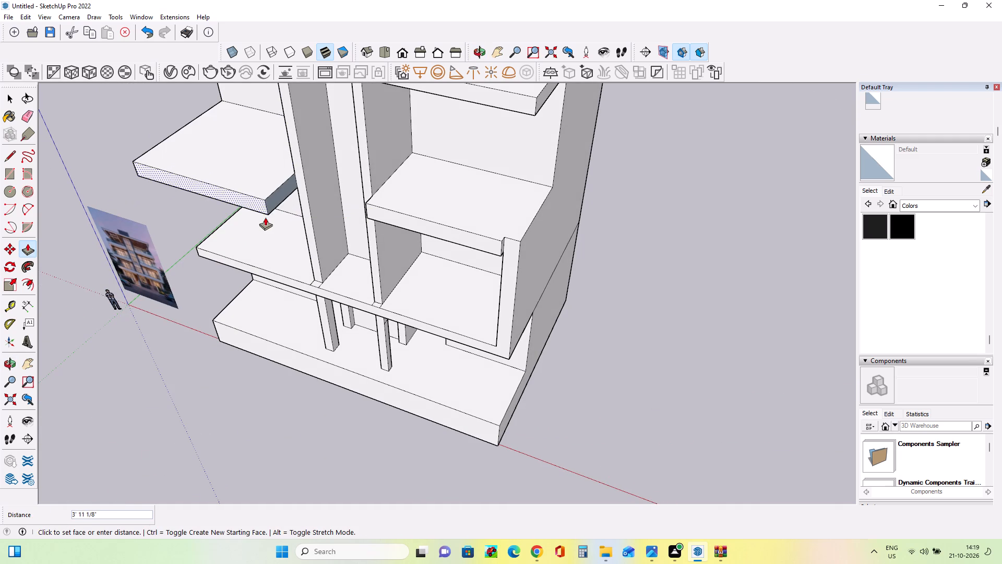
pyautogui.click(265, 217)
pyautogui.scroll(3, 272, 208)
pyautogui.moveTo(282, 198); pyautogui.dragTo(415, 200, button='middle')
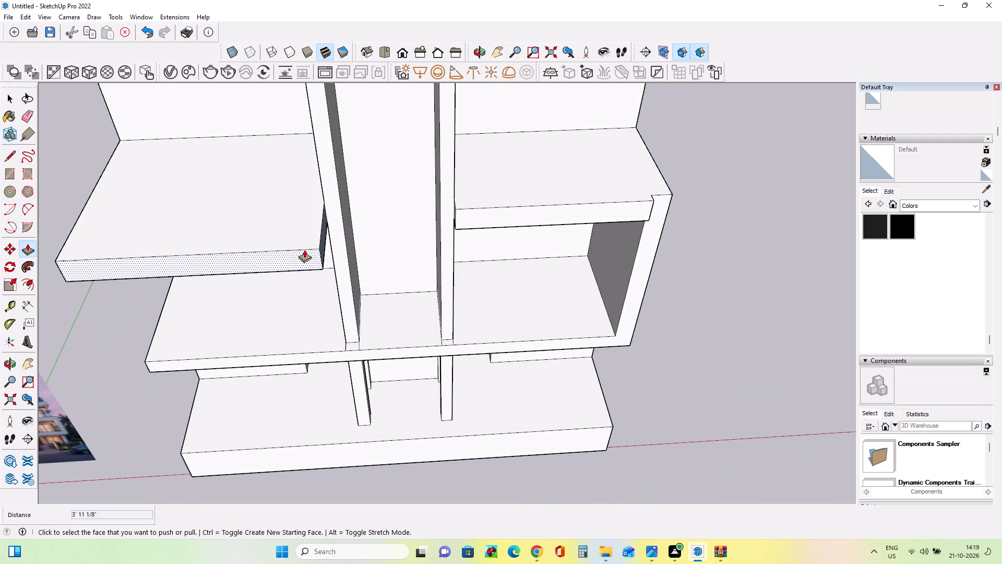
# Push the left slab's front face back 2' 5 1/2", flush with the right slab's front face.
pyautogui.click(303, 263)
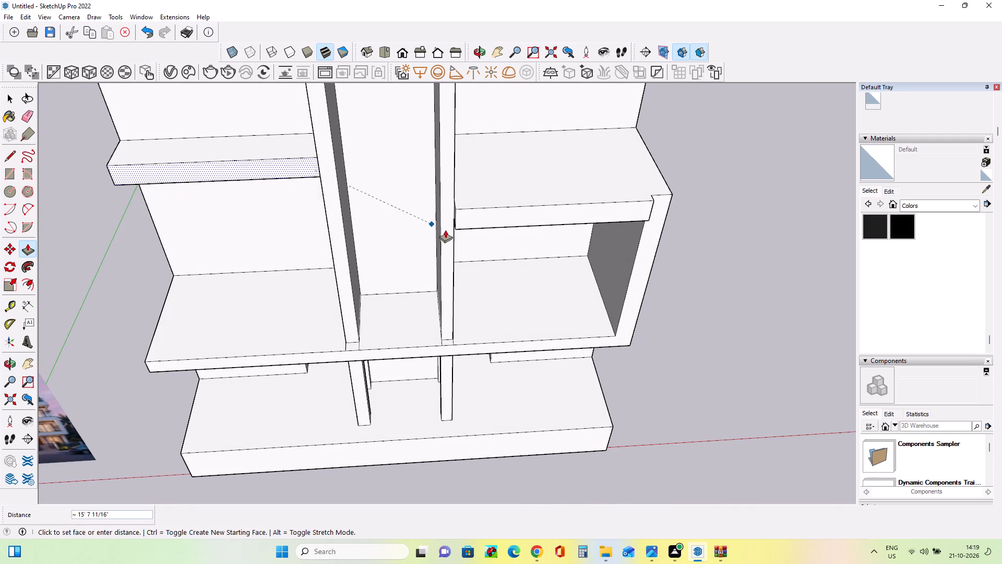
pyautogui.click(463, 221)
pyautogui.moveTo(177, 267); pyautogui.dragTo(318, 280, button='middle')
pyautogui.click(374, 302)
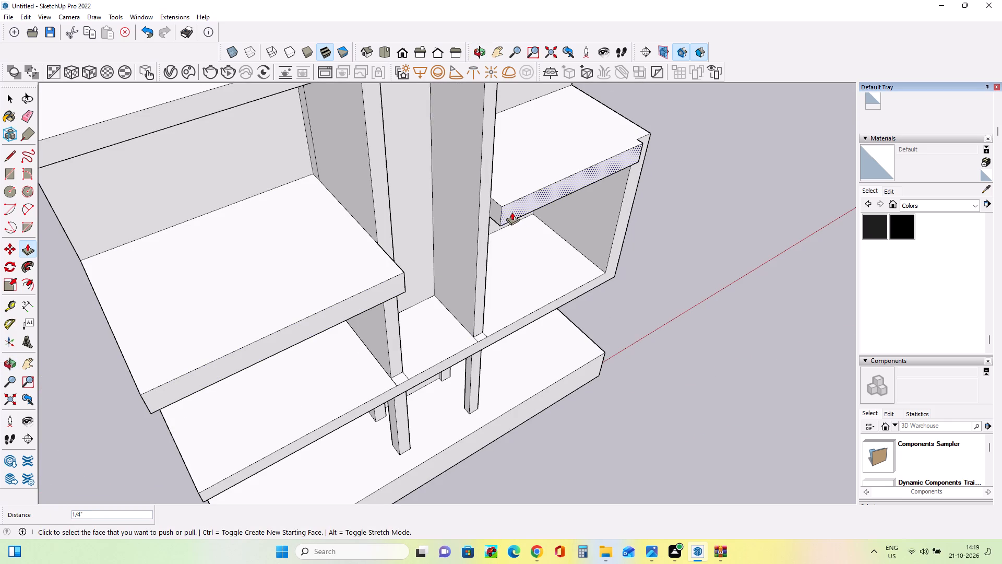
pyautogui.click(512, 212)
pyautogui.press('Escape')
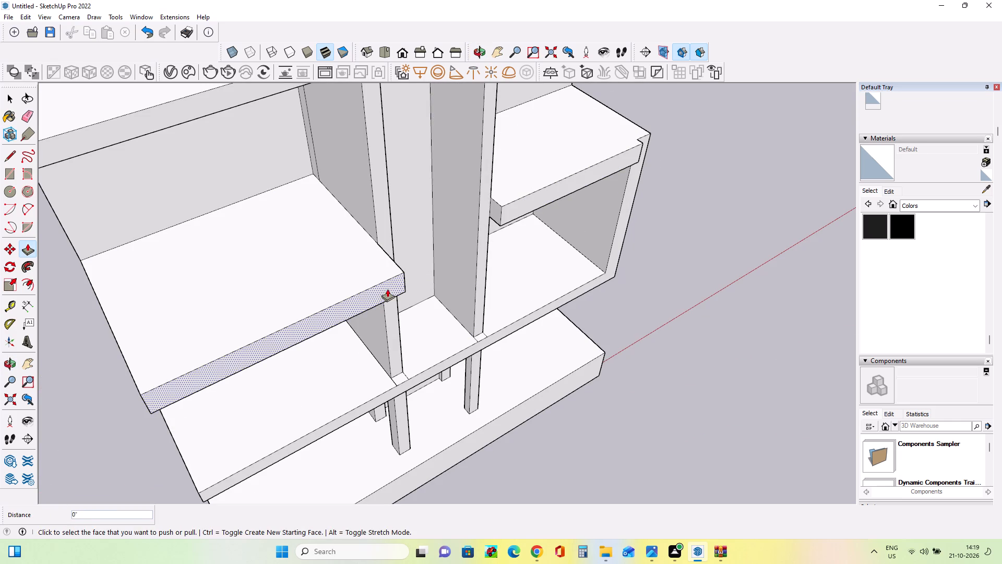
pyautogui.click(387, 289)
pyautogui.click(505, 209)
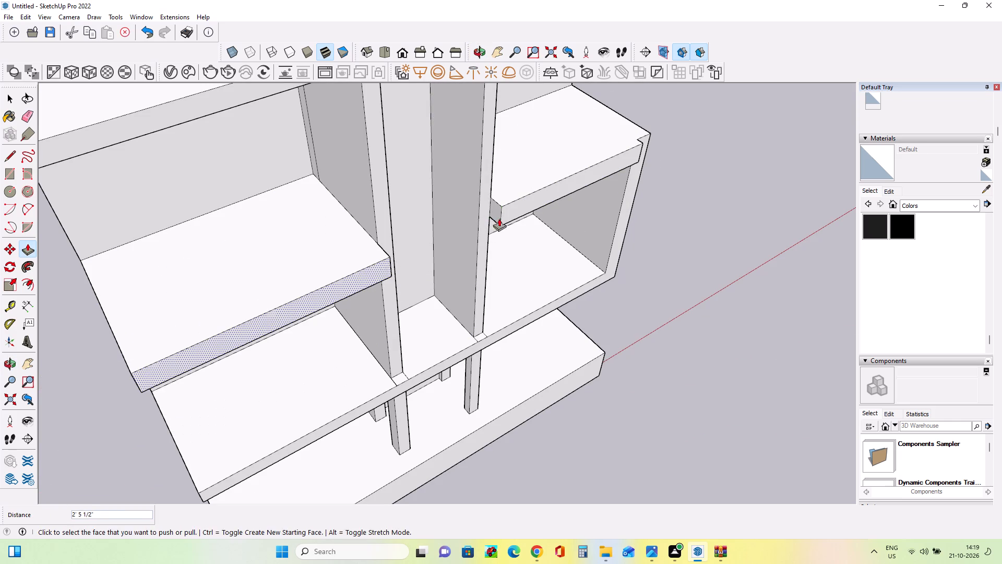
# Examine the two slabs' projection from the front, and the whole façade beside the reference image.
pyautogui.moveTo(332, 306); pyautogui.dragTo(149, 303, button='middle')
pyautogui.scroll(-7, 140, 308)
pyautogui.moveTo(392, 295); pyautogui.dragTo(495, 193, button='middle')
pyautogui.scroll(1, 495, 193)
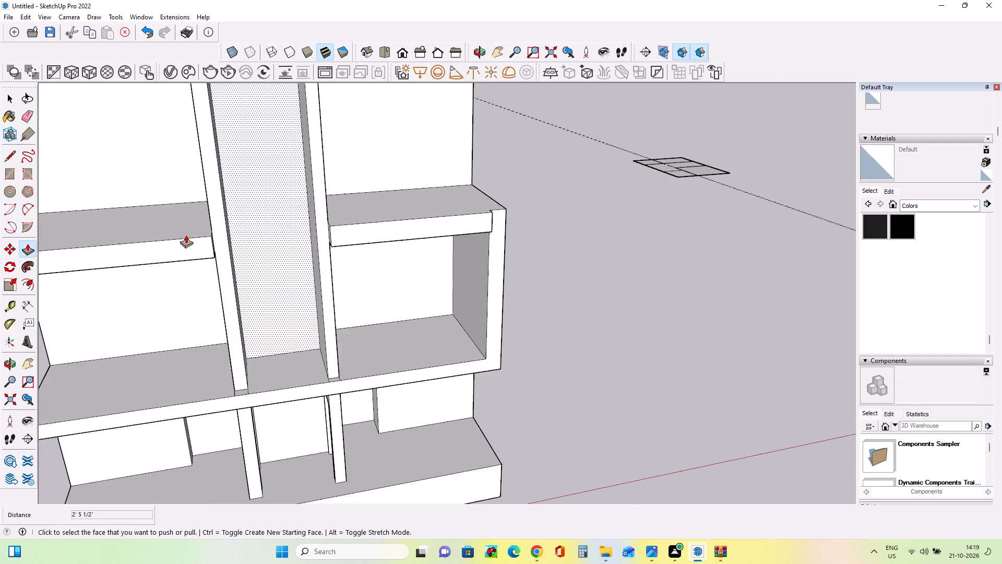
pyautogui.scroll(-6, 184, 235)
pyautogui.scroll(3, 136, 241)
pyautogui.scroll(-4, 135, 232)
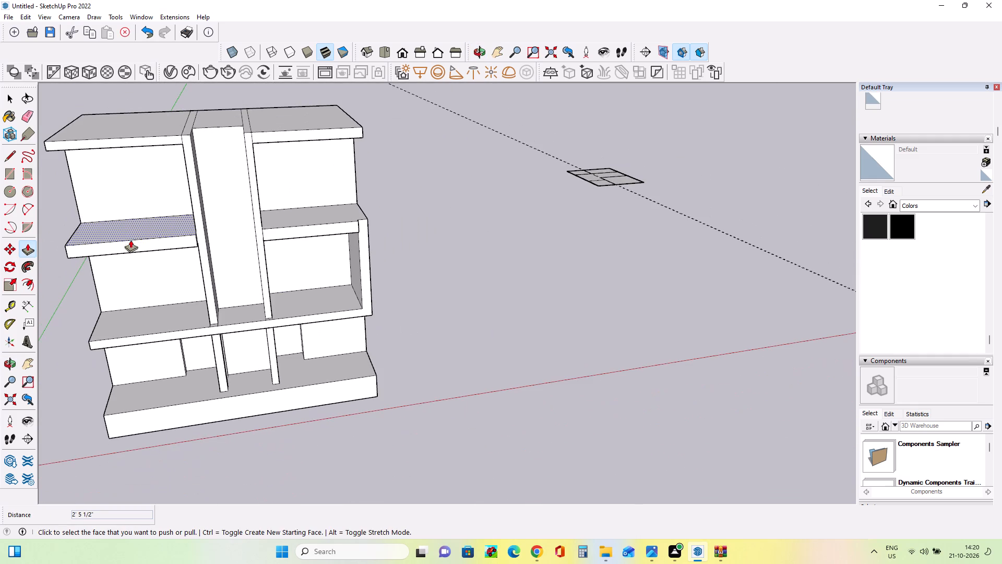
pyautogui.scroll(-2, 309, 224)
pyautogui.scroll(-3, 338, 260)
pyautogui.moveTo(181, 356); pyautogui.dragTo(242, 267, button='middle')
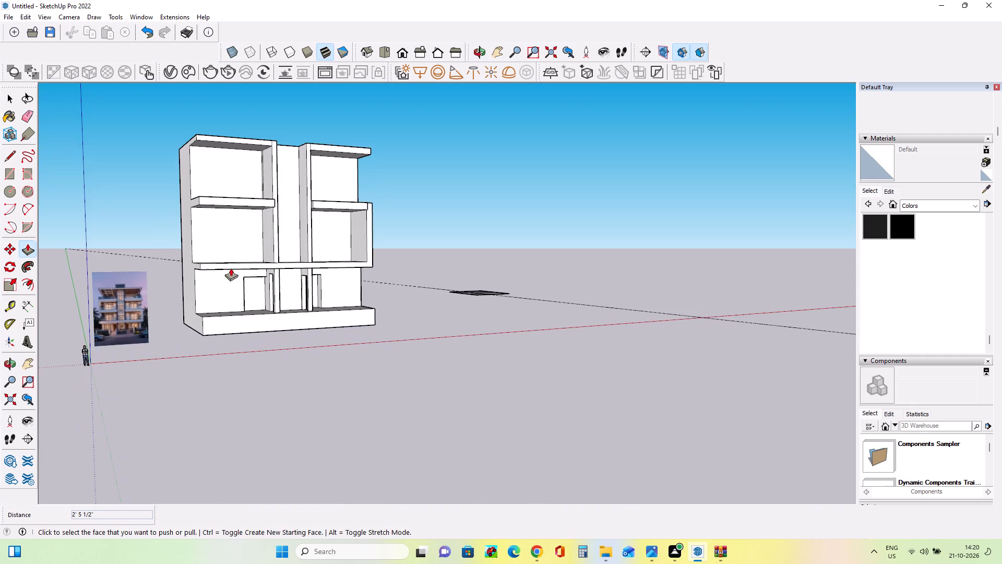
pyautogui.scroll(-5, 415, 297)
pyautogui.scroll(8, 362, 226)
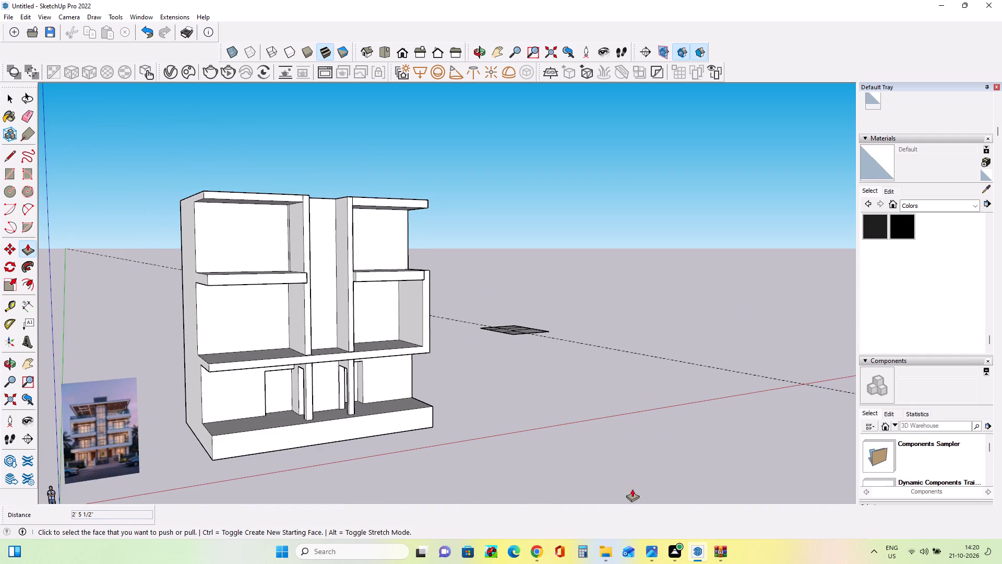
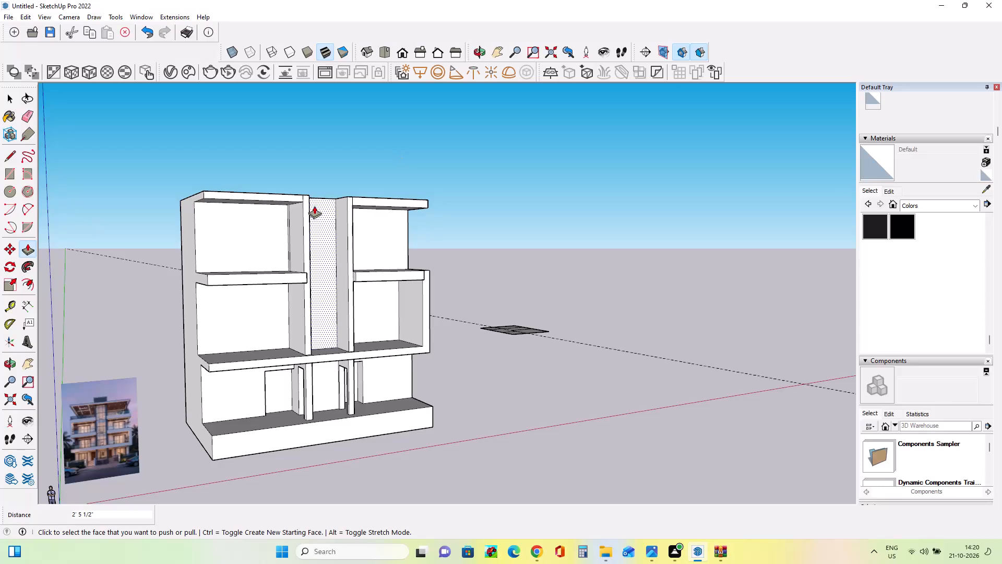
# Examine the façade's balcony slabs, dividing walls, side frame and roof overhangs from above, the front and both sides.
pyautogui.moveTo(289, 202); pyautogui.dragTo(263, 229, button='middle')
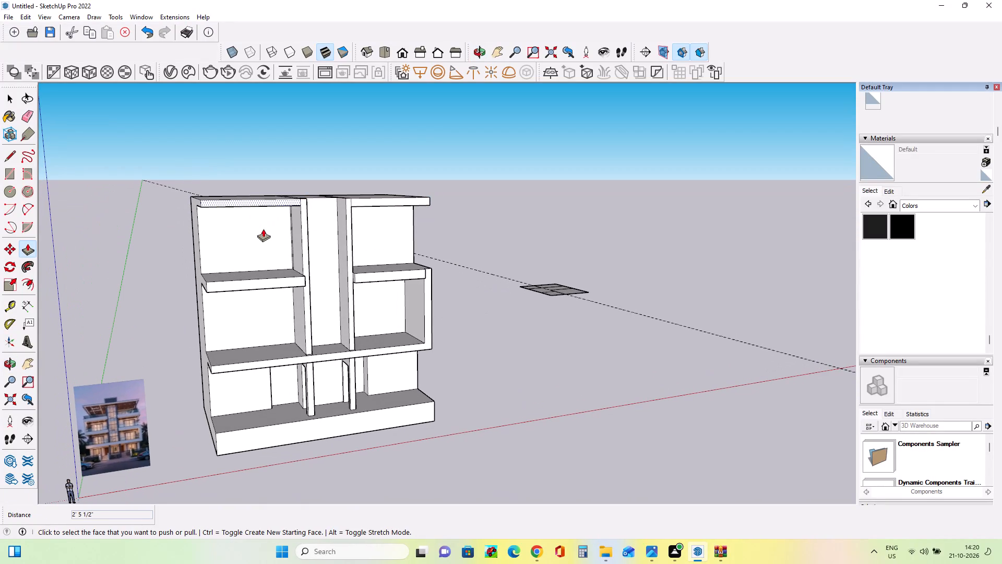
pyautogui.moveTo(263, 229); pyautogui.dragTo(187, 266, button='middle')
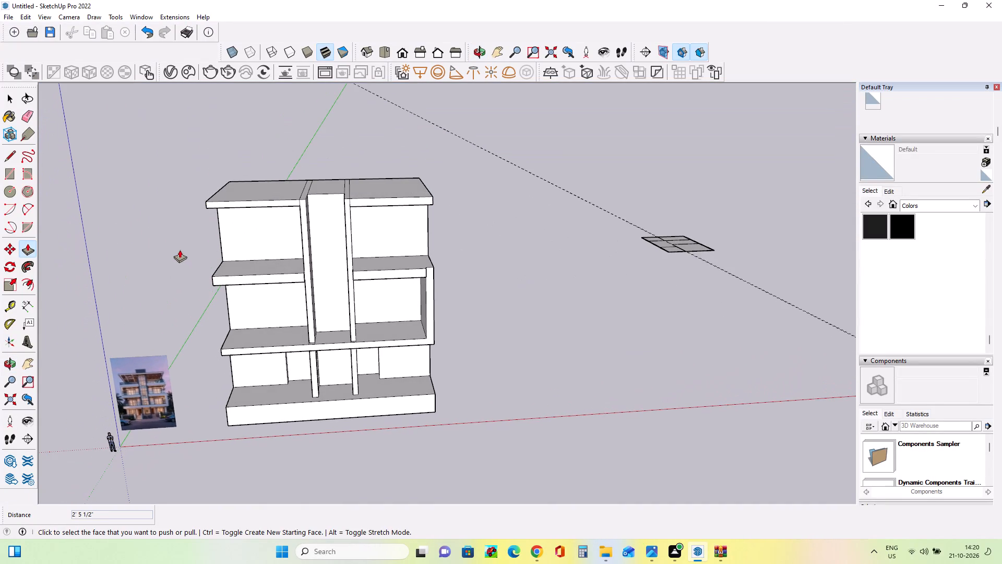
pyautogui.moveTo(330, 257); pyautogui.dragTo(318, 274, button='middle')
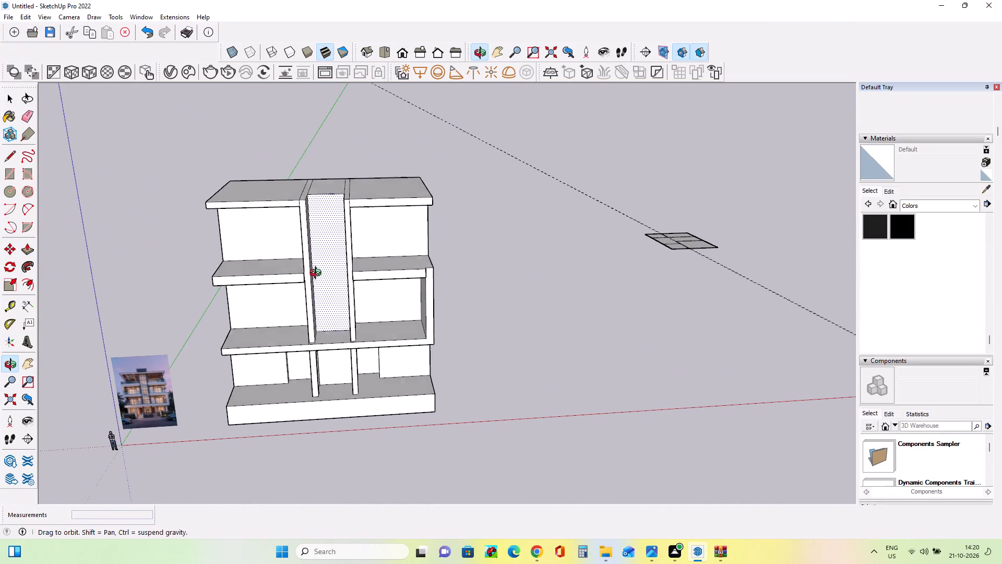
pyautogui.moveTo(318, 274); pyautogui.dragTo(314, 278, button='middle')
pyautogui.scroll(3, 235, 274)
pyautogui.moveTo(239, 272); pyautogui.dragTo(371, 248, button='middle')
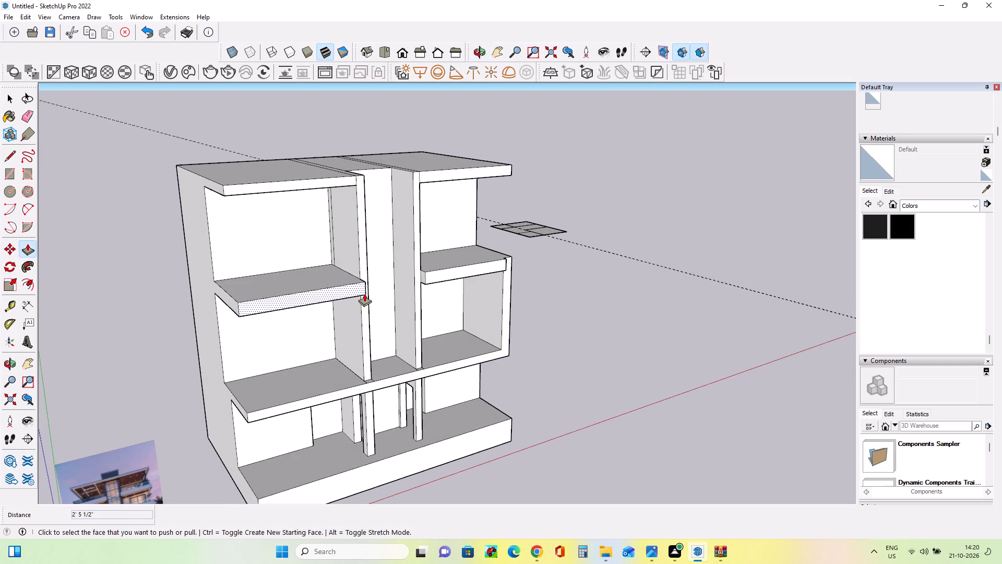
pyautogui.moveTo(363, 296); pyautogui.dragTo(361, 305, button='middle')
pyautogui.scroll(-3, 471, 326)
pyautogui.moveTo(471, 325); pyautogui.dragTo(307, 308, button='middle')
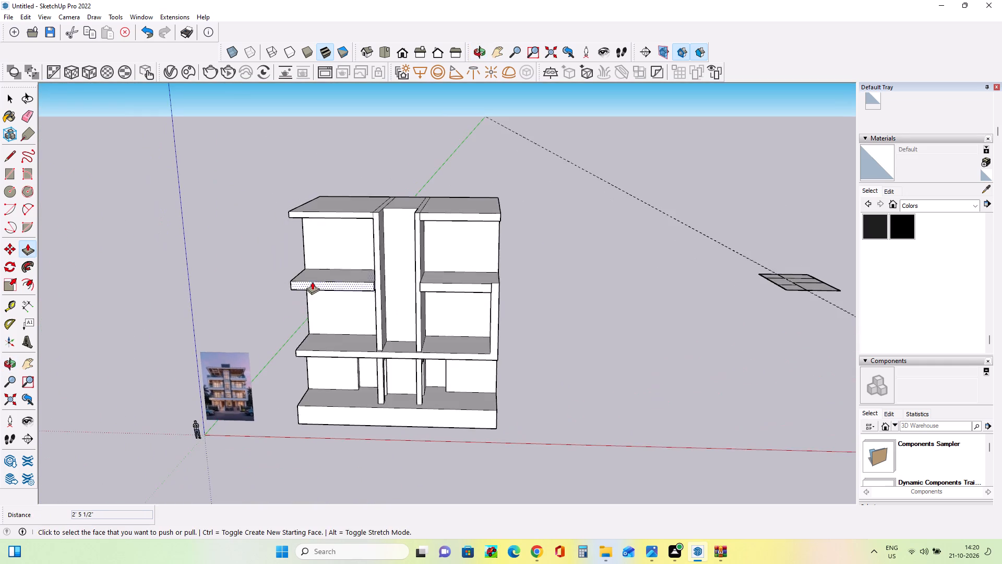
pyautogui.scroll(3, 312, 277)
pyautogui.moveTo(312, 276); pyautogui.dragTo(320, 287, button='middle')
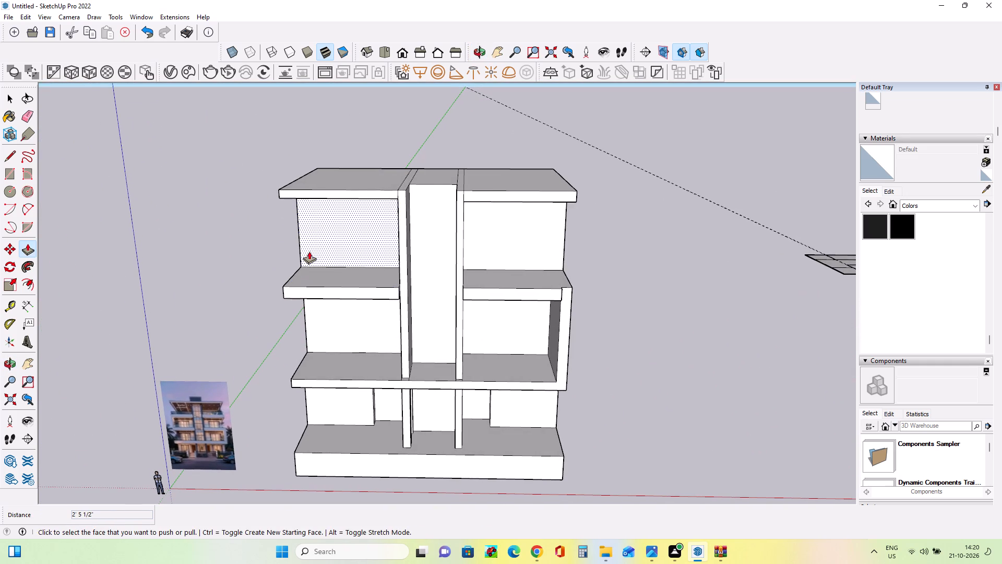
pyautogui.scroll(1, 309, 251)
pyautogui.moveTo(310, 250); pyautogui.dragTo(358, 238, button='middle')
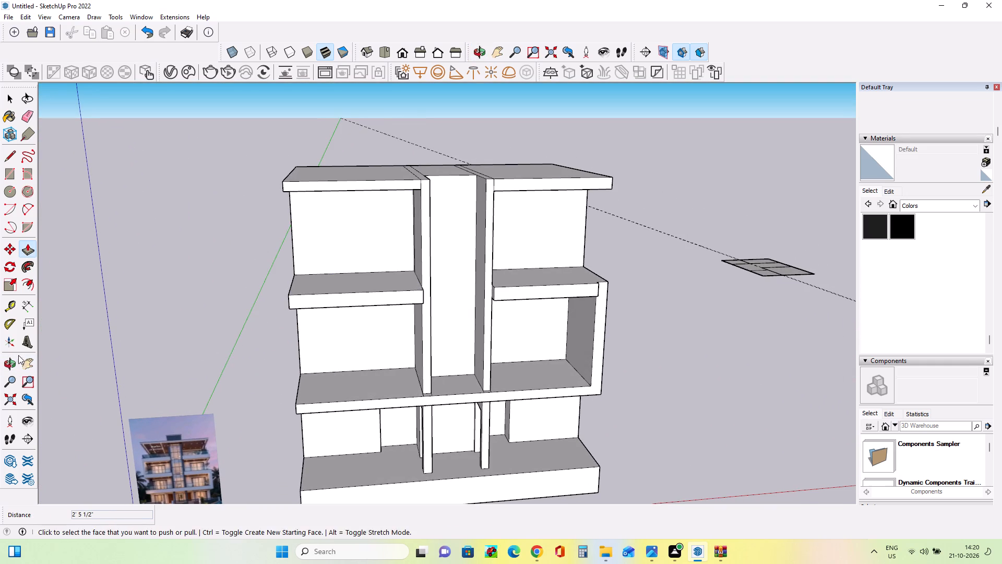
# Scale the reference façade image up uniformly from its top corner so it stands larger beside the building.
pyautogui.click(20, 361)
pyautogui.moveTo(347, 318); pyautogui.dragTo(357, 262)
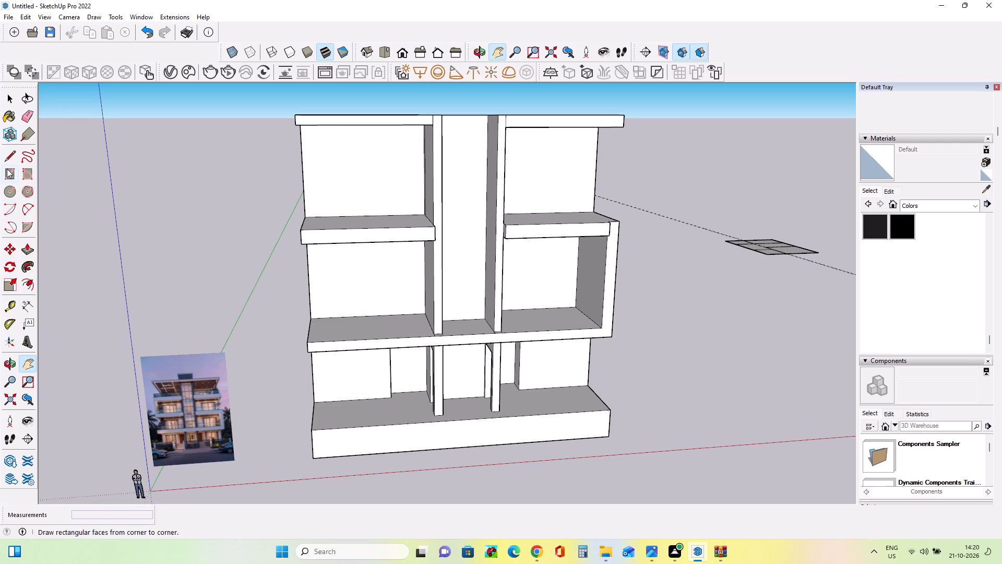
pyautogui.click(3, 278)
pyautogui.click(214, 351)
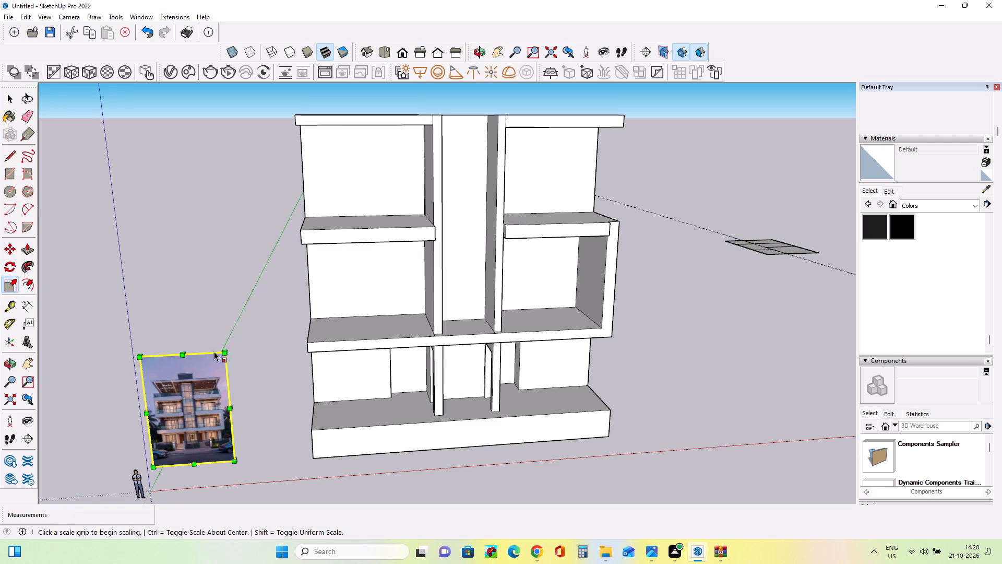
pyautogui.moveTo(221, 356); pyautogui.dragTo(133, 233)
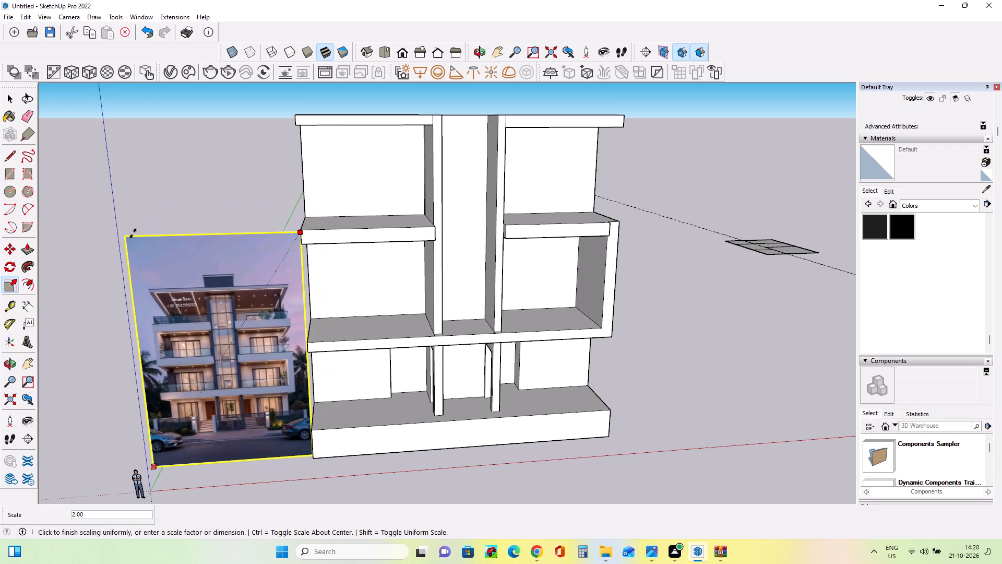
pyautogui.moveTo(133, 233); pyautogui.dragTo(124, 251)
# Enlarge the reference image further from its corner, and stretch it taller at its top edge and wider at its left edge.
pyautogui.moveTo(235, 348); pyautogui.dragTo(235, 363, button='middle')
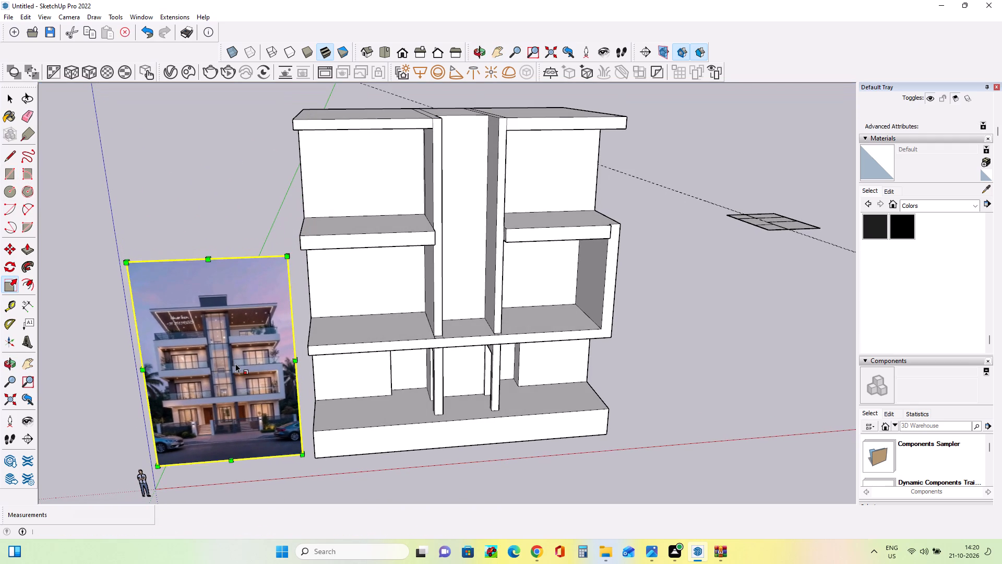
pyautogui.moveTo(258, 350); pyautogui.dragTo(268, 364, button='middle')
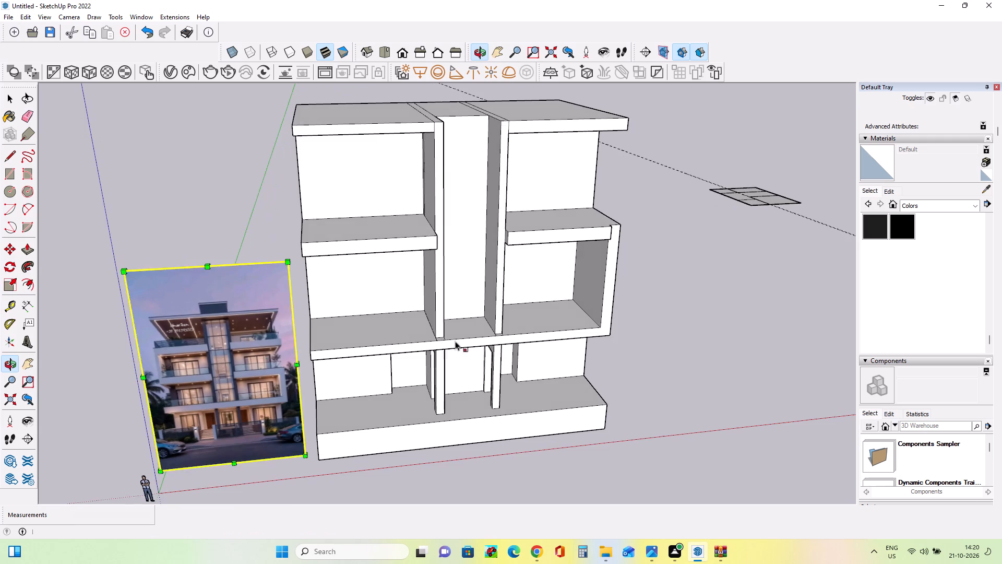
pyautogui.scroll(-9, 497, 335)
pyautogui.scroll(4, 391, 343)
pyautogui.scroll(4, 341, 341)
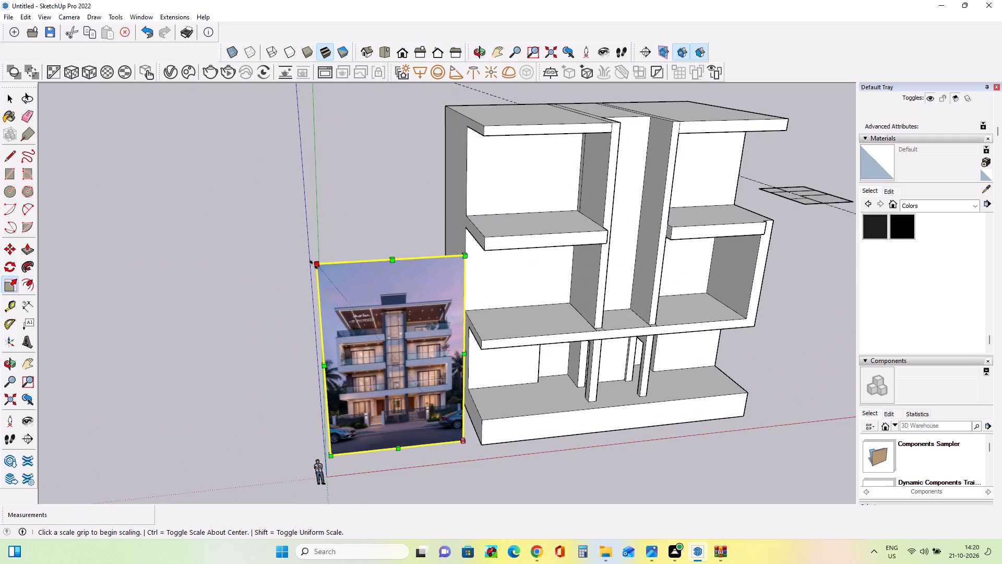
pyautogui.click(313, 262)
pyautogui.click(277, 258)
pyautogui.moveTo(449, 335); pyautogui.dragTo(360, 382, button='middle')
pyautogui.scroll(-3, 360, 382)
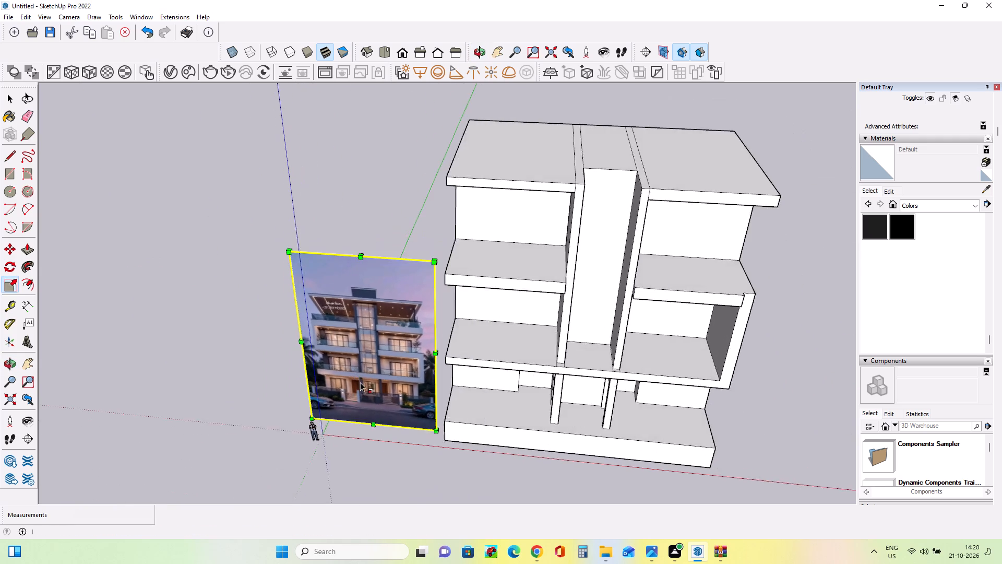
pyautogui.moveTo(359, 280); pyautogui.dragTo(378, 167)
pyautogui.moveTo(360, 339); pyautogui.dragTo(437, 326, button='middle')
pyautogui.moveTo(302, 319); pyautogui.dragTo(236, 330)
# Push the joined front face of the right side frame and lower floor slab back 10 7/8", flush with the right balcony slab's front.
pyautogui.scroll(-3, 196, 371)
pyautogui.moveTo(354, 410); pyautogui.dragTo(345, 314, button='middle')
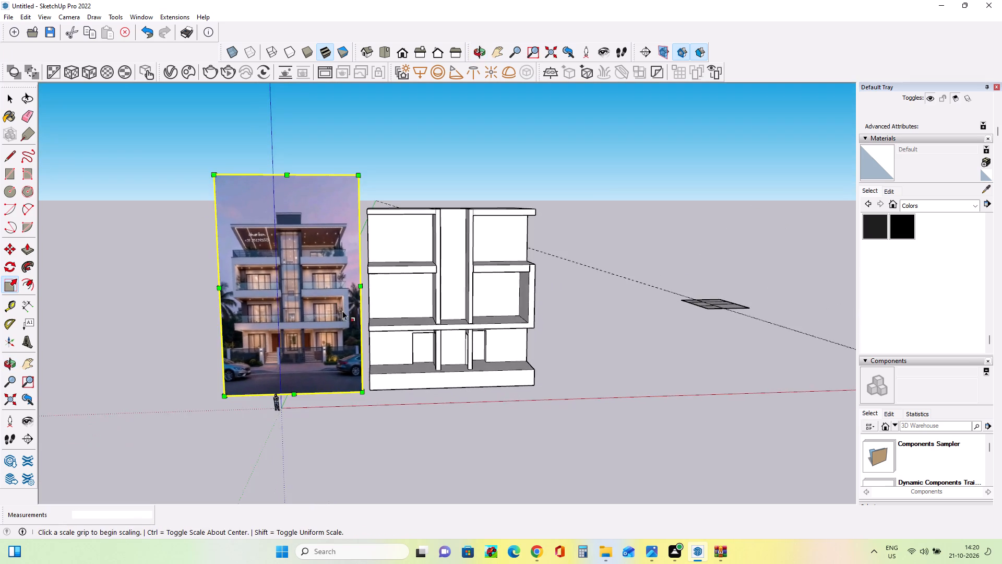
pyautogui.scroll(3, 340, 298)
pyautogui.moveTo(410, 389); pyautogui.dragTo(396, 416, button='middle')
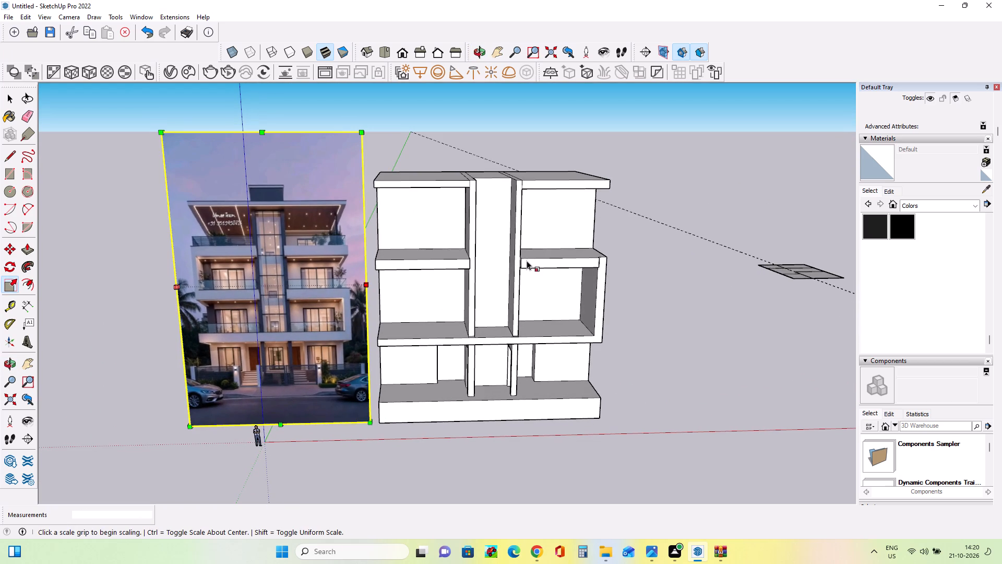
pyautogui.scroll(3, 544, 294)
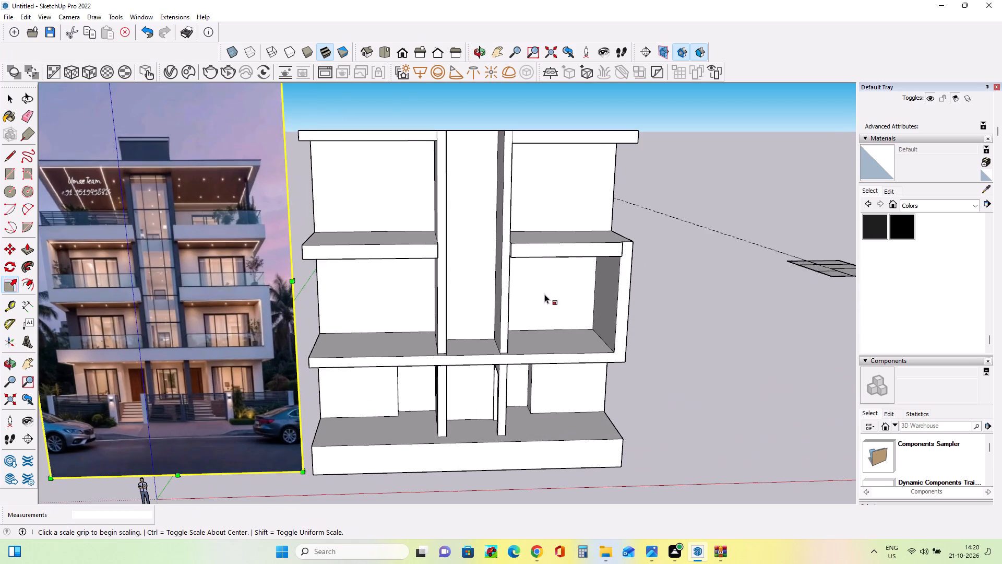
pyautogui.moveTo(544, 299); pyautogui.dragTo(547, 317, button='middle')
pyautogui.scroll(-3, 549, 320)
pyautogui.moveTo(642, 290); pyautogui.dragTo(436, 309, button='middle')
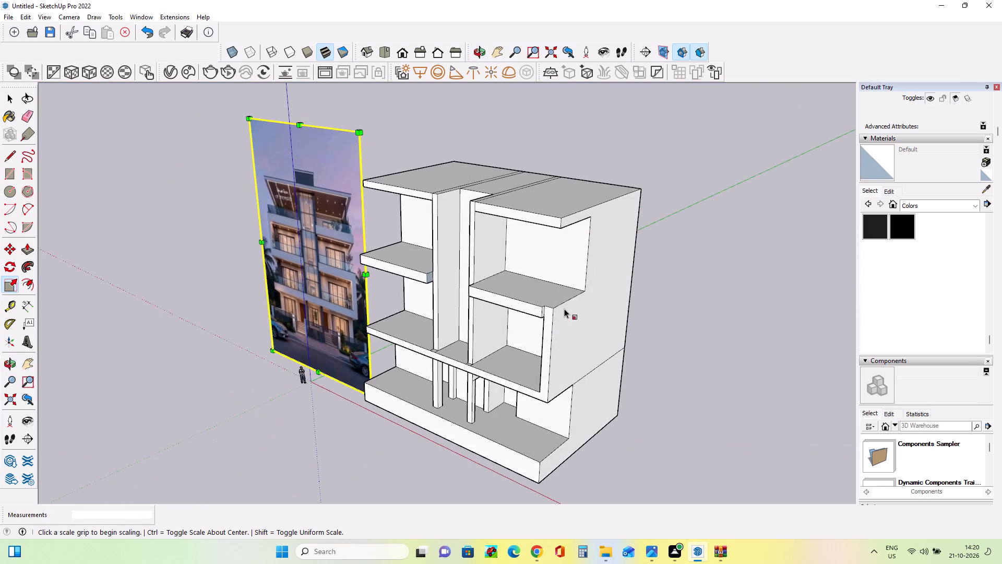
pyautogui.scroll(3, 564, 309)
pyautogui.moveTo(559, 321); pyautogui.dragTo(544, 343, button='middle')
pyautogui.scroll(2, 498, 348)
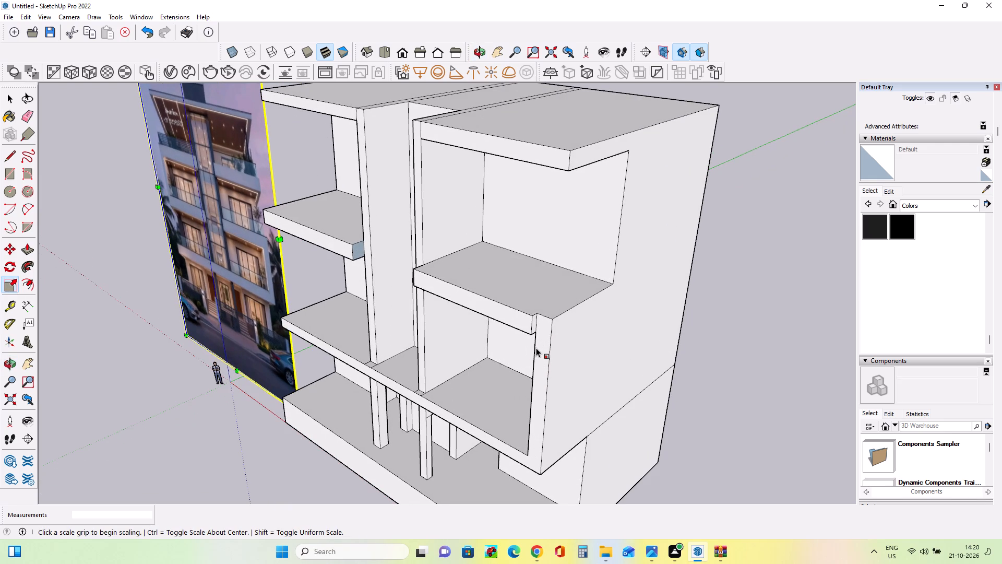
pyautogui.middleClick(536, 348)
pyautogui.click(33, 252)
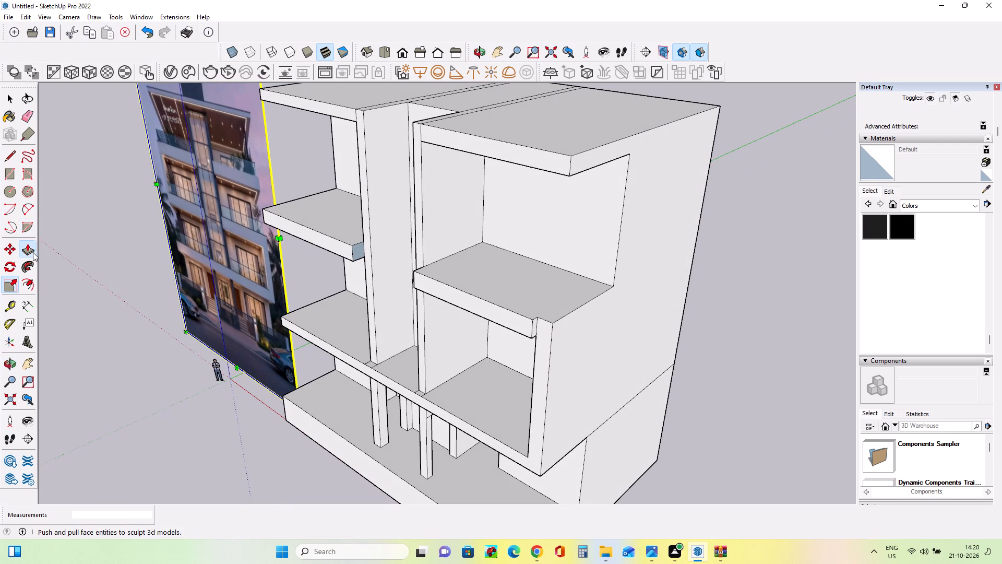
pyautogui.click(539, 341)
pyautogui.click(516, 320)
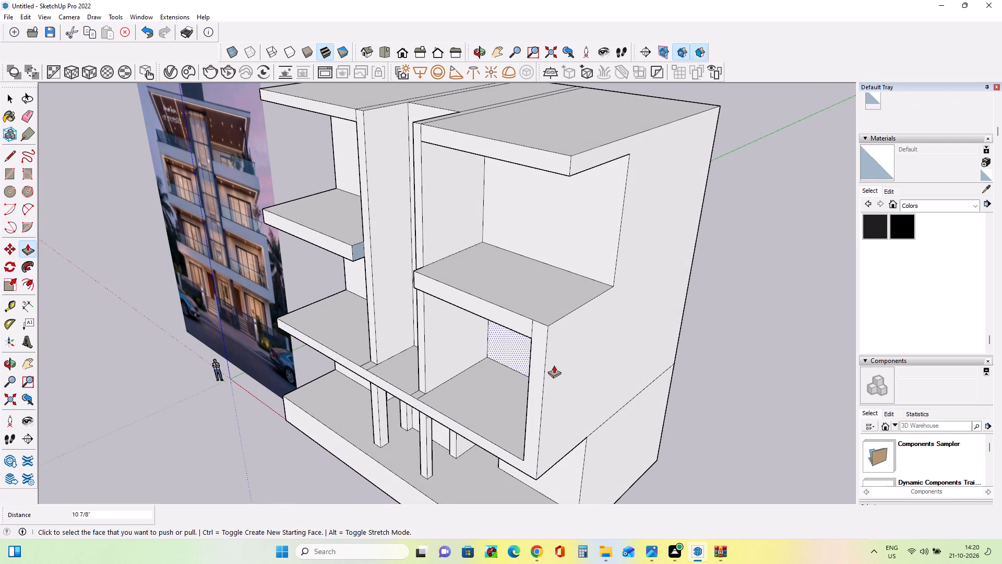
# Examine the balconies and ground-floor entrance in the reference image against the matching levels of the model.
pyautogui.moveTo(559, 372); pyautogui.dragTo(684, 314, button='middle')
pyautogui.scroll(-3, 683, 320)
pyautogui.moveTo(432, 428); pyautogui.dragTo(524, 366, button='middle')
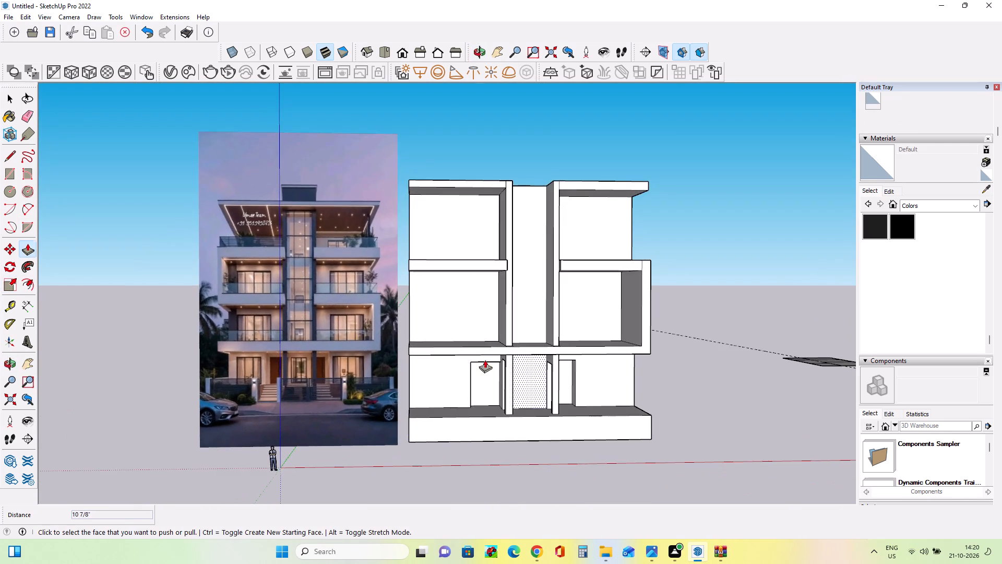
pyautogui.scroll(3, 446, 358)
pyautogui.scroll(3, 224, 351)
pyautogui.moveTo(226, 355); pyautogui.dragTo(226, 369, button='middle')
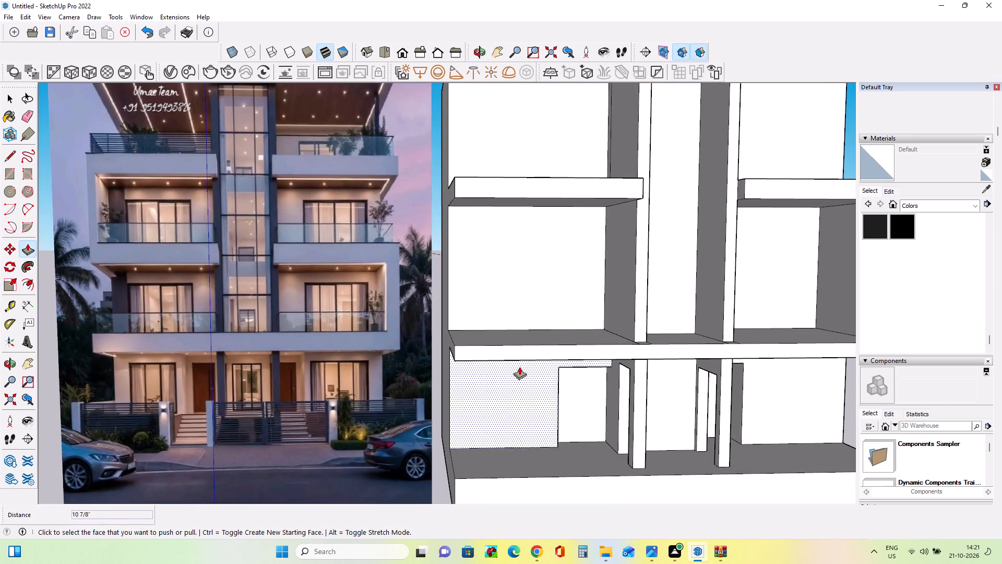
pyautogui.scroll(-4, 519, 367)
pyautogui.moveTo(675, 374); pyautogui.dragTo(671, 388, button='middle')
pyautogui.scroll(3, 641, 362)
pyautogui.moveTo(638, 361); pyautogui.dragTo(638, 372, button='middle')
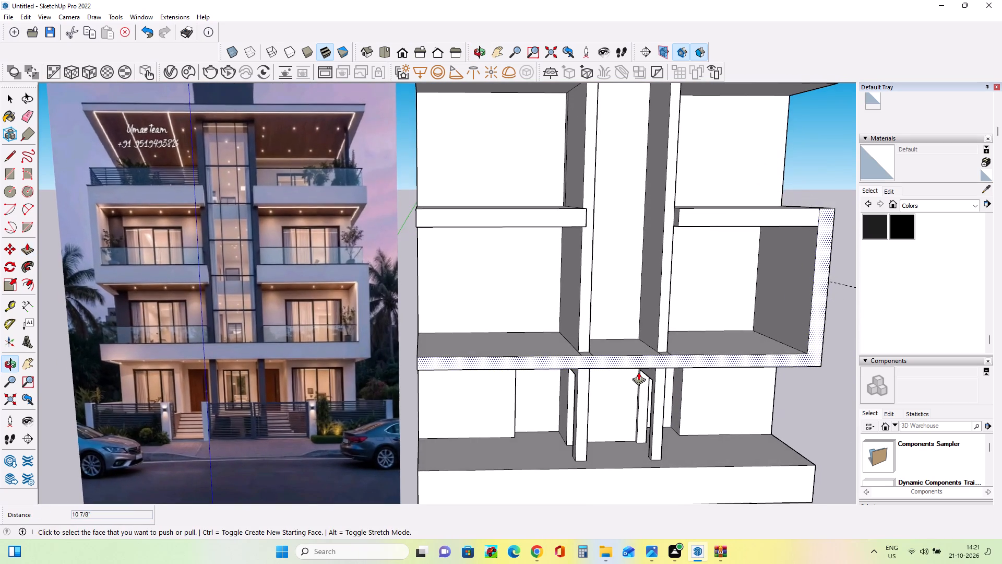
pyautogui.scroll(-2, 638, 372)
pyautogui.moveTo(629, 355); pyautogui.dragTo(629, 366, button='middle')
# Pull the top faces of the left and right upper balcony slabs up 11 1/16" to the same level.
pyautogui.moveTo(567, 288); pyautogui.dragTo(568, 316, button='middle')
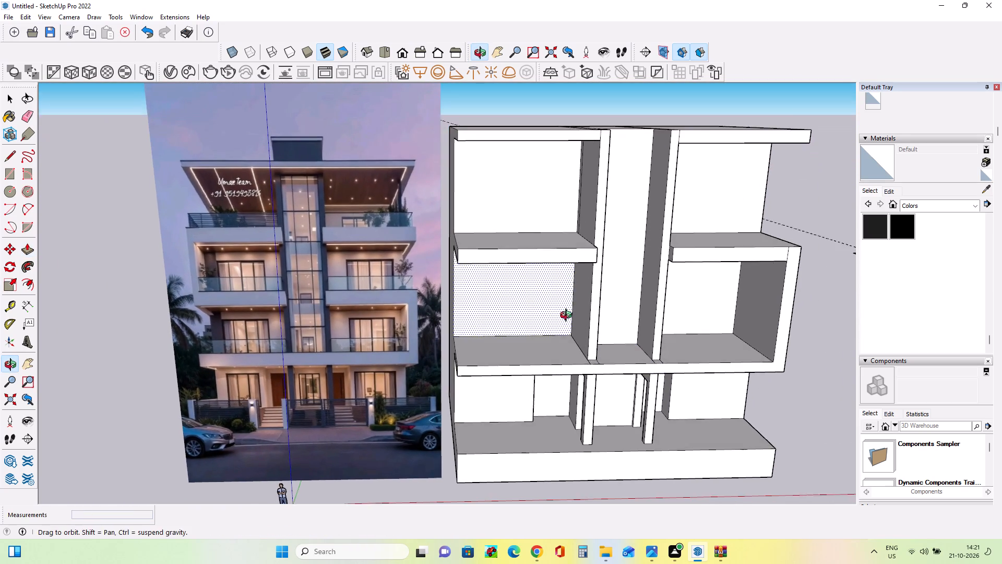
pyautogui.moveTo(568, 316); pyautogui.dragTo(568, 317, button='middle')
pyautogui.click(547, 247)
pyautogui.click(547, 242)
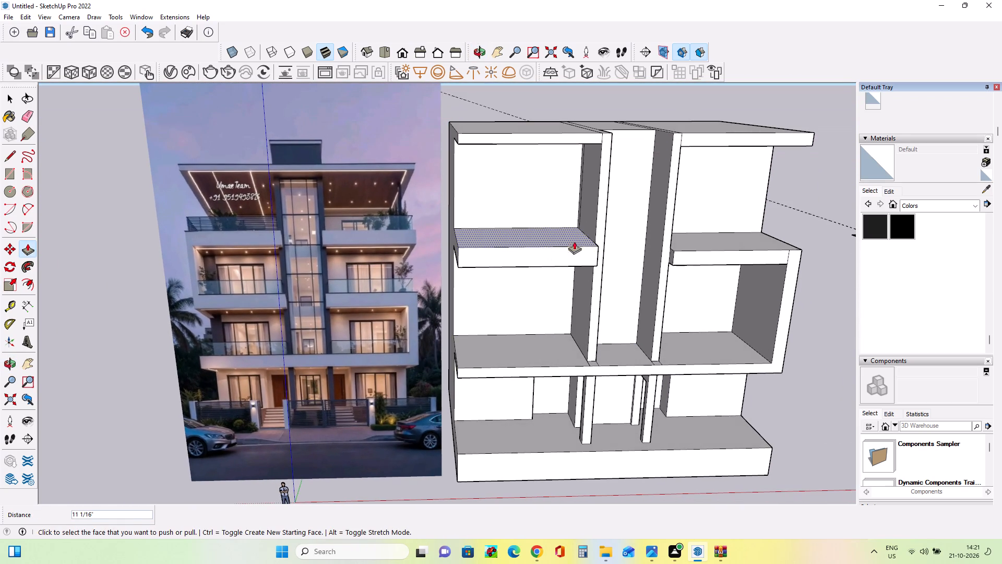
pyautogui.click(721, 243)
pyautogui.click(575, 241)
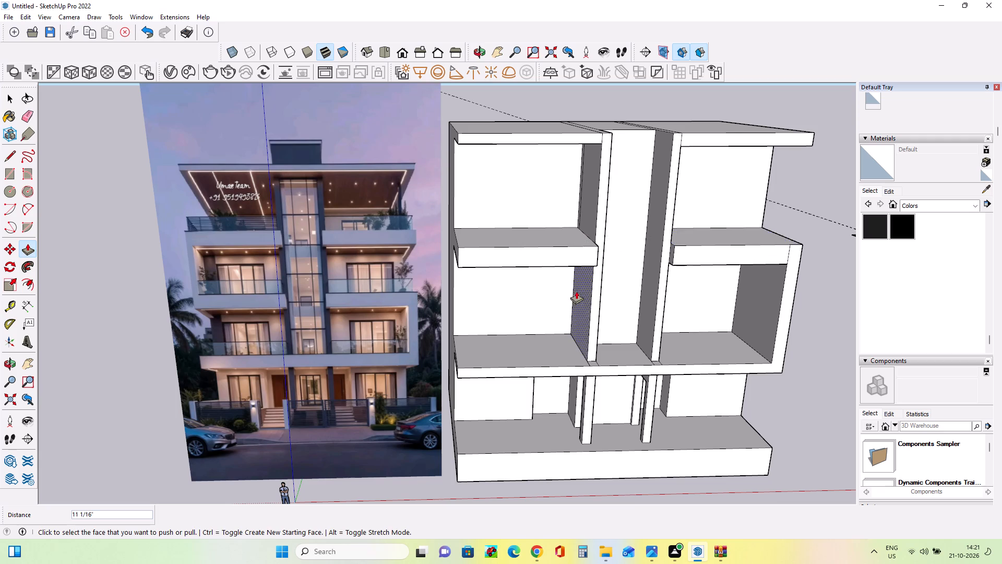
# Pull the top face of the left roof slab up 1' 4 5/8" to thicken the roof.
pyautogui.scroll(-5, 588, 347)
pyautogui.moveTo(606, 348); pyautogui.dragTo(586, 294, button='middle')
pyautogui.scroll(3, 512, 257)
pyautogui.moveTo(505, 263); pyautogui.dragTo(505, 280, button='middle')
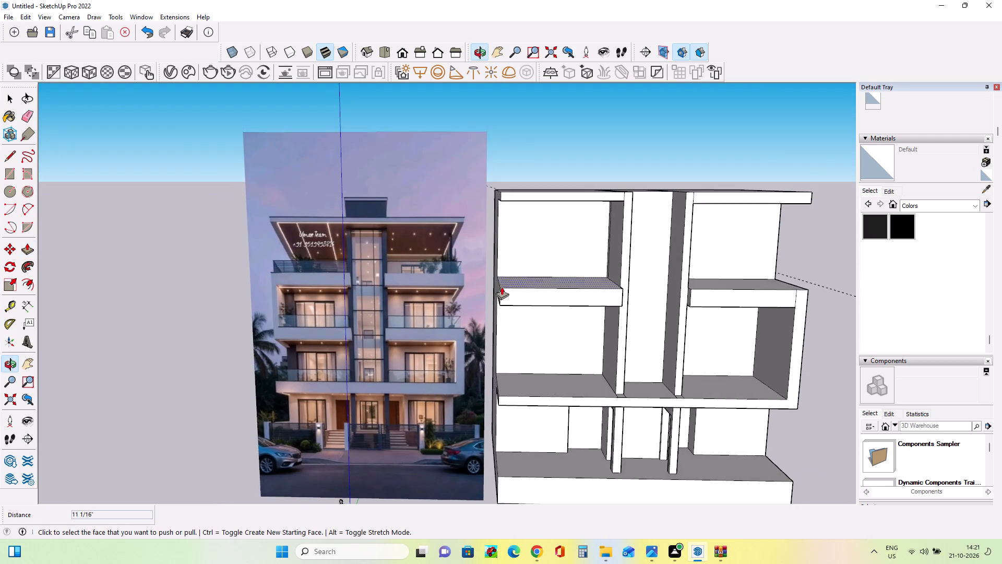
pyautogui.scroll(2, 482, 295)
pyautogui.moveTo(494, 301); pyautogui.dragTo(504, 316, button='middle')
pyautogui.moveTo(541, 274); pyautogui.dragTo(543, 308, button='middle')
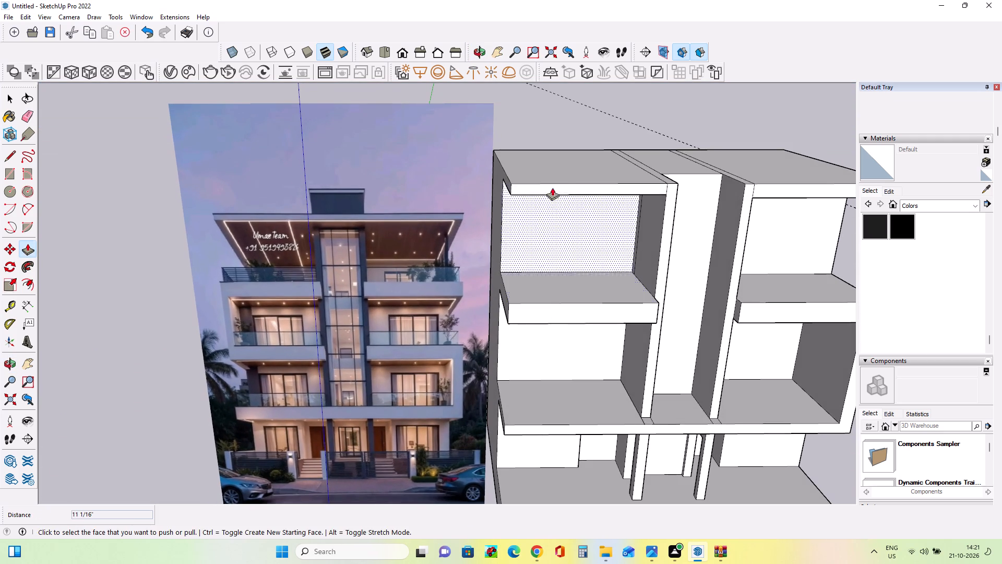
pyautogui.click(560, 170)
pyautogui.click(561, 162)
pyautogui.moveTo(586, 244); pyautogui.dragTo(458, 253, button='middle')
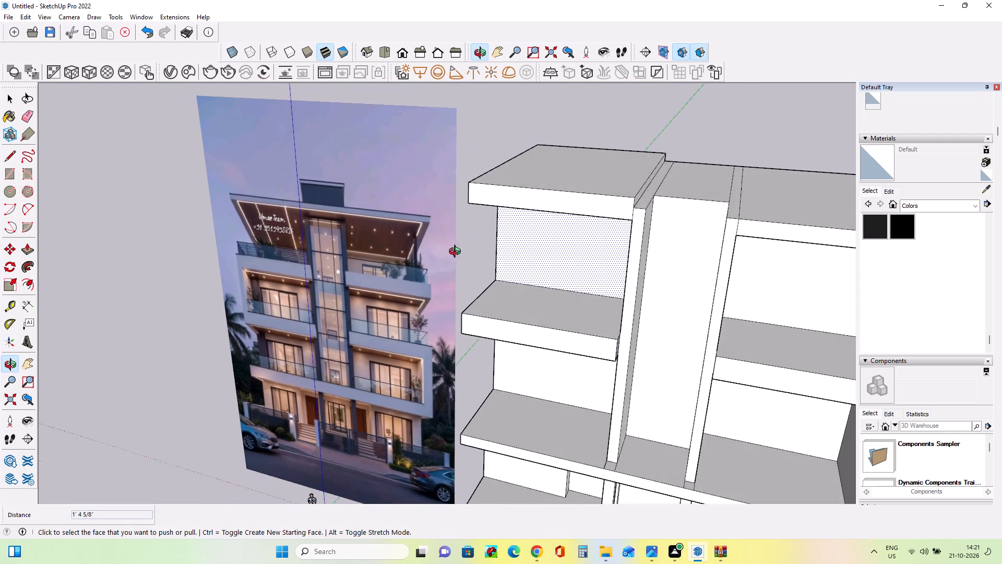
# Pull the tops of the left dividing wall and the central bay up 1' 4 5/8", level with the left roof slab.
pyautogui.click(650, 191)
pyautogui.click(625, 181)
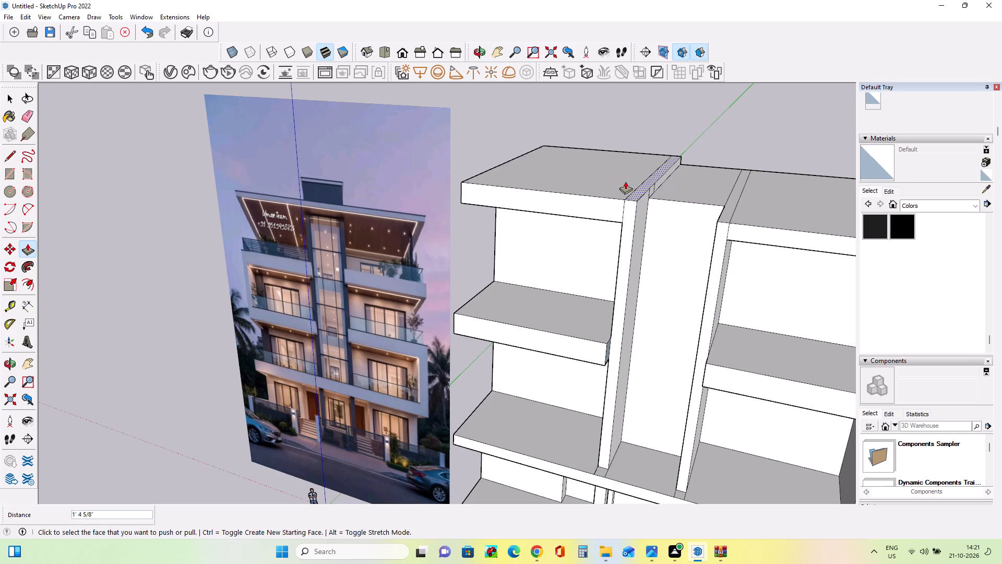
pyautogui.click(675, 186)
pyautogui.click(641, 177)
# Pull the tops of the right dividing wall and right roof slab up level with the central bay's roof, the slab by 1' 4 15/16".
pyautogui.scroll(-3, 640, 262)
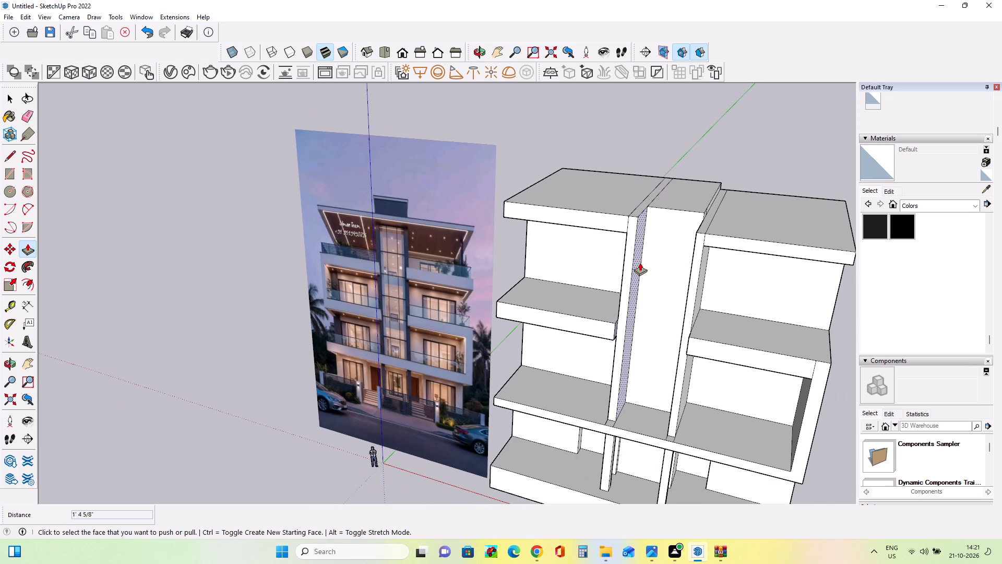
pyautogui.moveTo(761, 239); pyautogui.dragTo(765, 269, button='middle')
pyautogui.scroll(6, 729, 222)
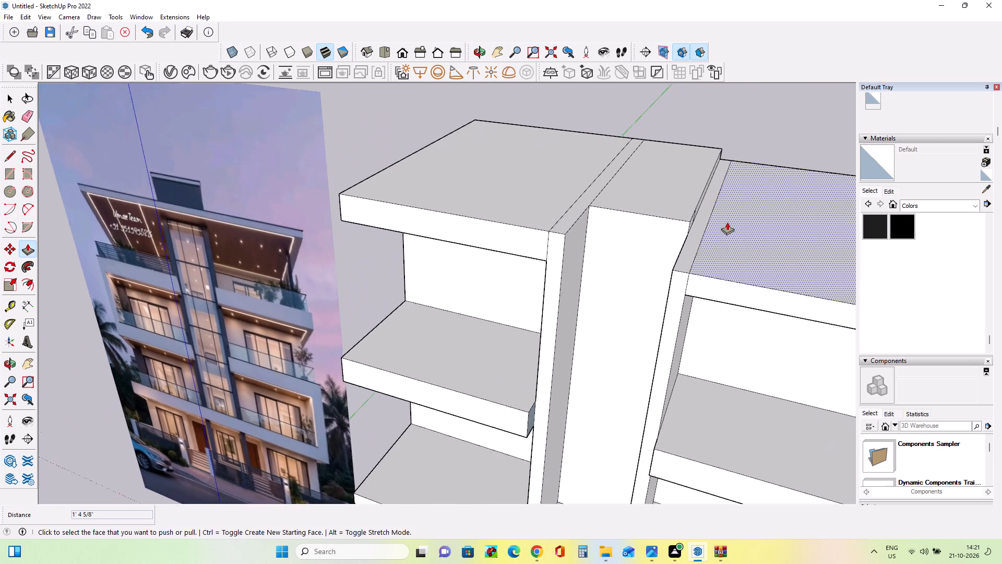
pyautogui.scroll(1, 727, 222)
pyautogui.click(695, 218)
pyautogui.click(677, 199)
pyautogui.click(752, 270)
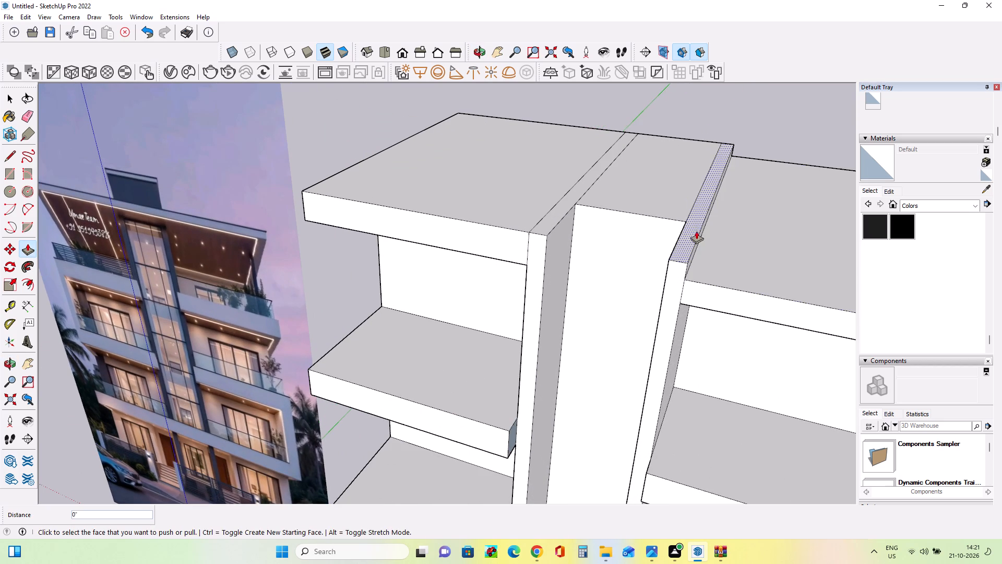
pyautogui.click(712, 252)
pyautogui.click(688, 231)
# Examine the thickened roof and balcony slabs from above and the front, beside the reference image.
pyautogui.moveTo(691, 278); pyautogui.dragTo(711, 268, button='middle')
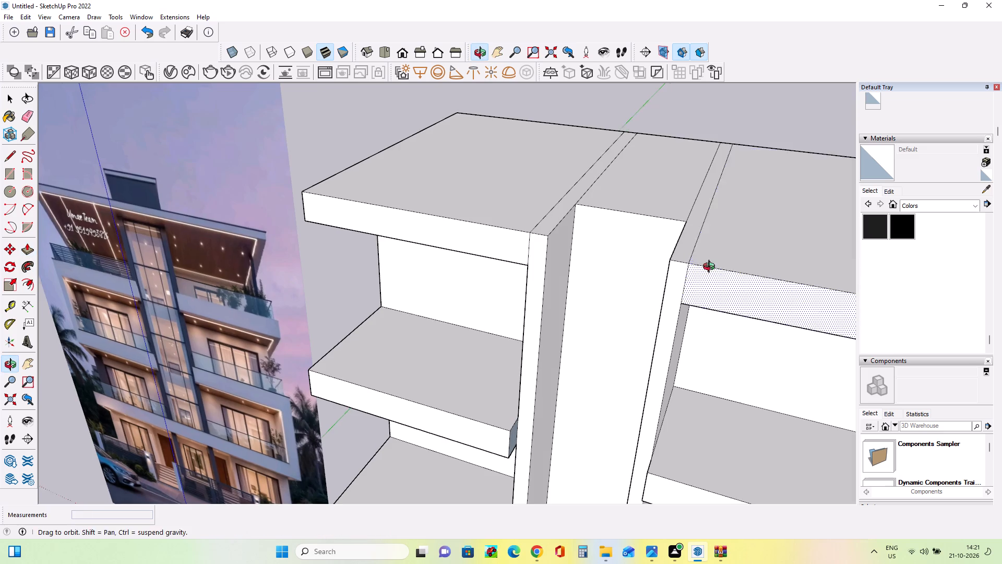
pyautogui.moveTo(711, 268); pyautogui.dragTo(717, 248, button='middle')
pyautogui.scroll(-7, 616, 248)
pyautogui.moveTo(622, 251); pyautogui.dragTo(693, 211, button='middle')
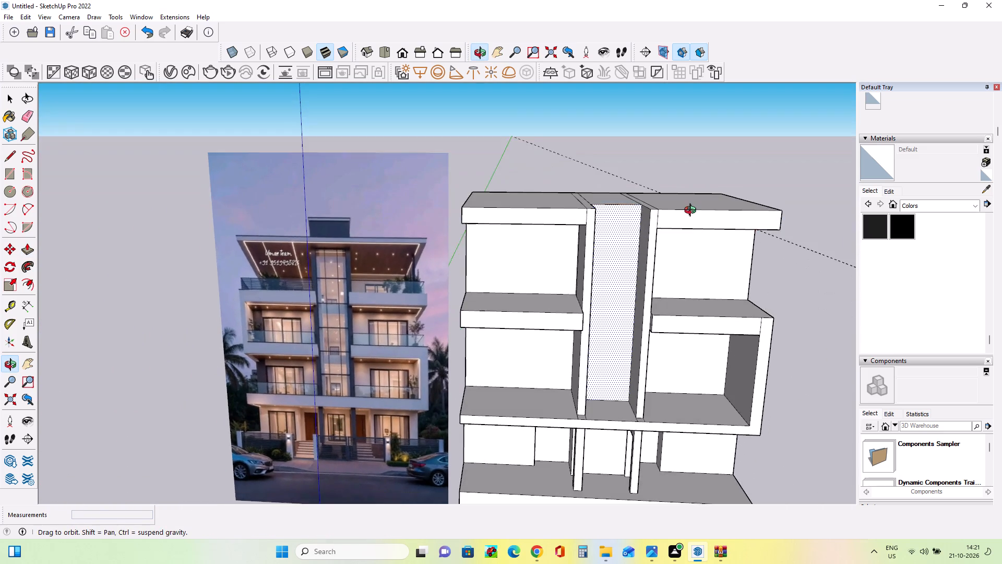
pyautogui.moveTo(693, 211); pyautogui.dragTo(640, 218, button='middle')
pyautogui.scroll(-4, 640, 218)
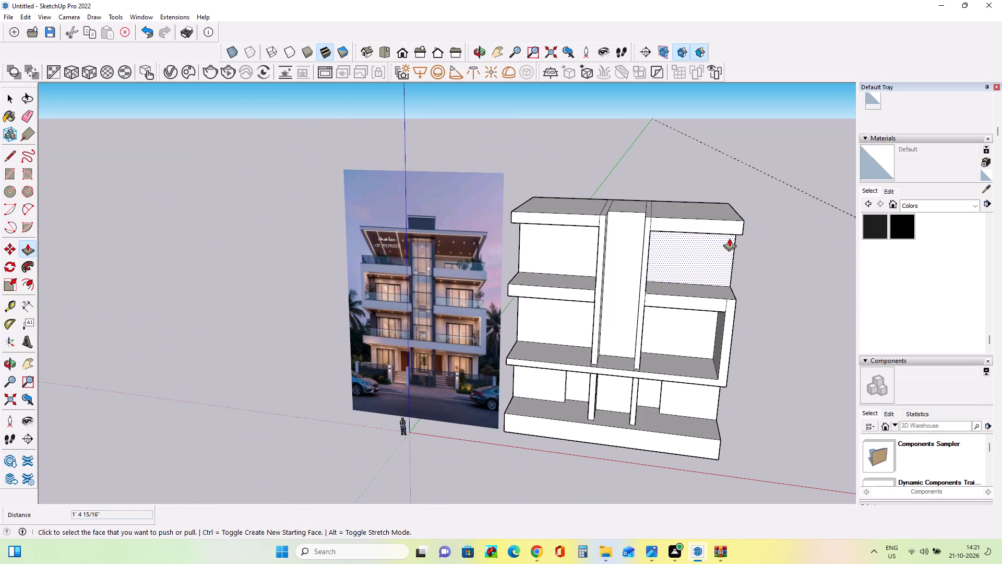
pyautogui.moveTo(664, 268); pyautogui.dragTo(686, 236, button='middle')
pyautogui.scroll(3, 555, 251)
pyautogui.moveTo(560, 250); pyautogui.dragTo(580, 254, button='middle')
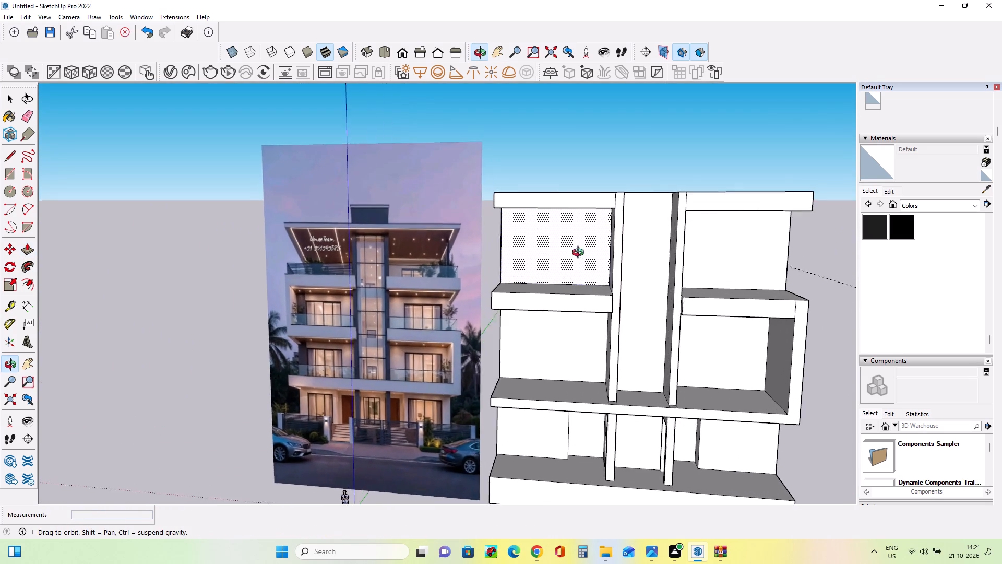
pyautogui.moveTo(580, 254); pyautogui.dragTo(605, 286, button='middle')
pyautogui.scroll(-6, 571, 296)
pyautogui.scroll(4, 657, 272)
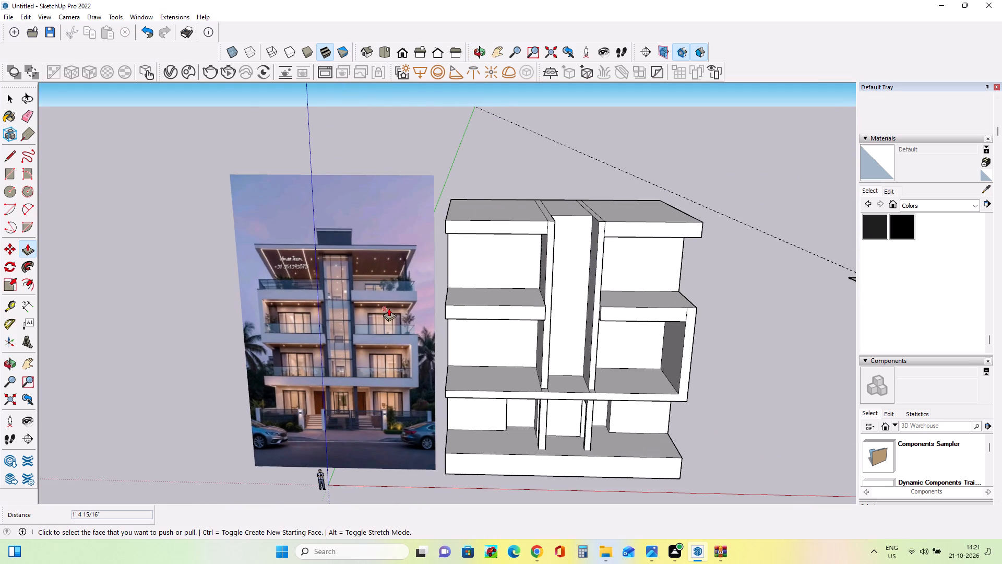
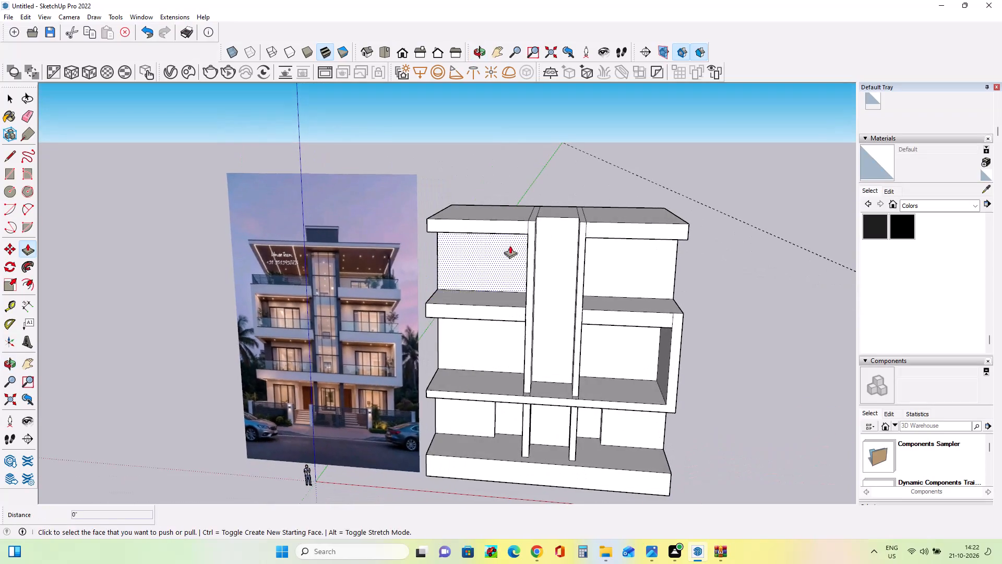
# Extend the roof slab fronts forward, the left one level with the balcony slab below and the right one by 2' 10 1/2".
pyautogui.moveTo(562, 227); pyautogui.dragTo(462, 265, button='middle')
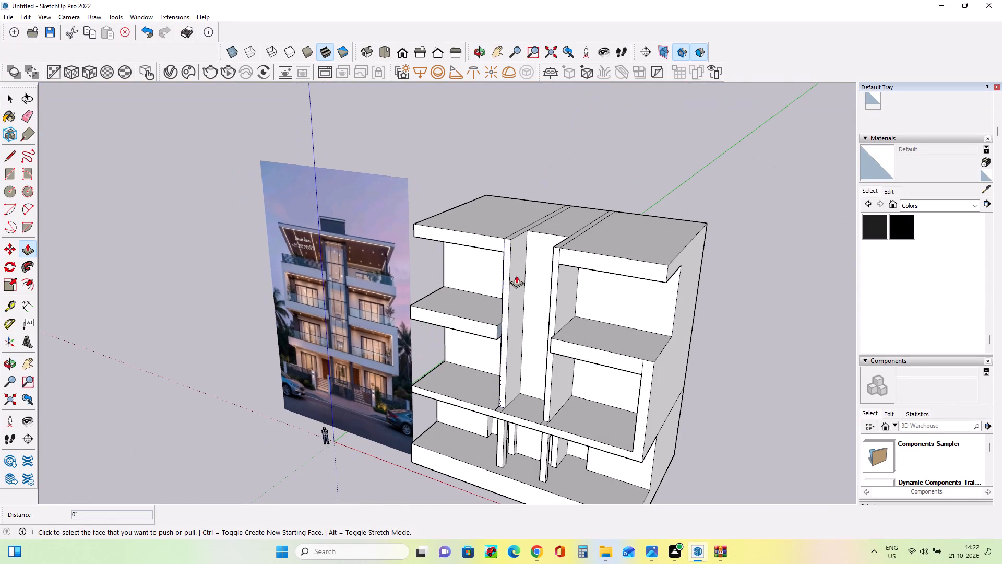
pyautogui.click(482, 244)
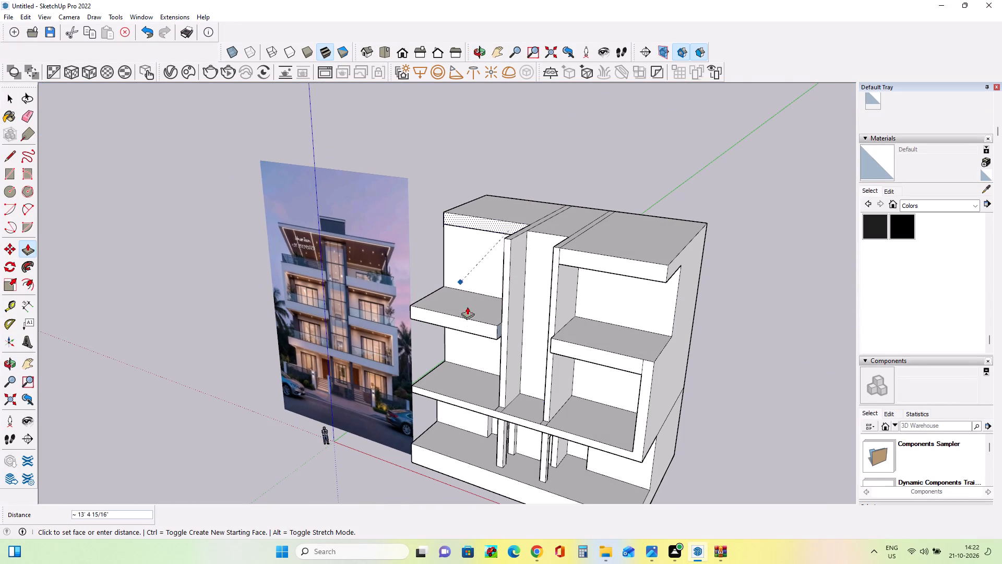
pyautogui.click(471, 330)
pyautogui.moveTo(584, 255); pyautogui.dragTo(580, 259)
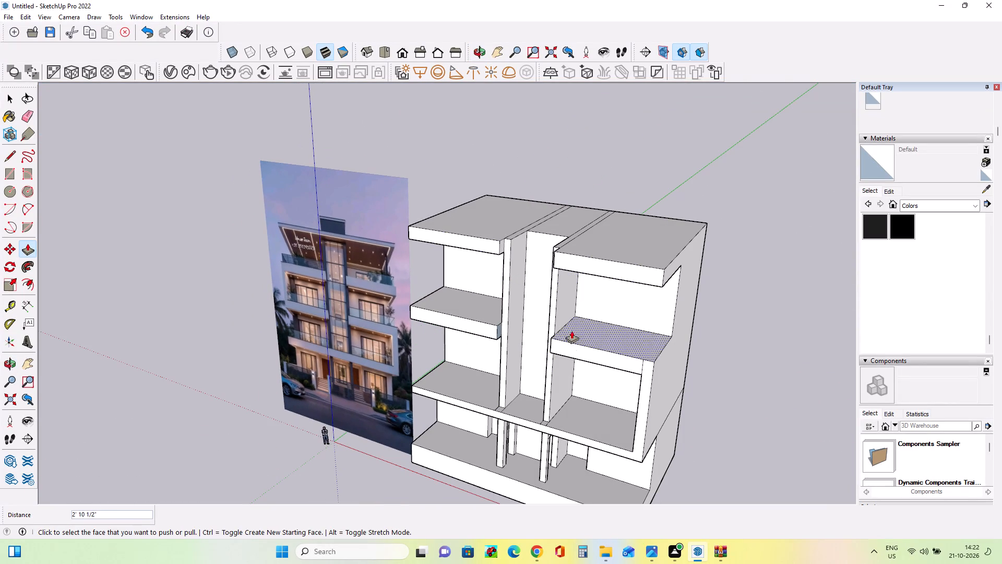
# Pull the front face of the upper right balcony slab level with the front of the upper left balcony slab.
pyautogui.click(567, 350)
pyautogui.moveTo(585, 336); pyautogui.dragTo(593, 359, button='middle')
pyautogui.scroll(1, 601, 359)
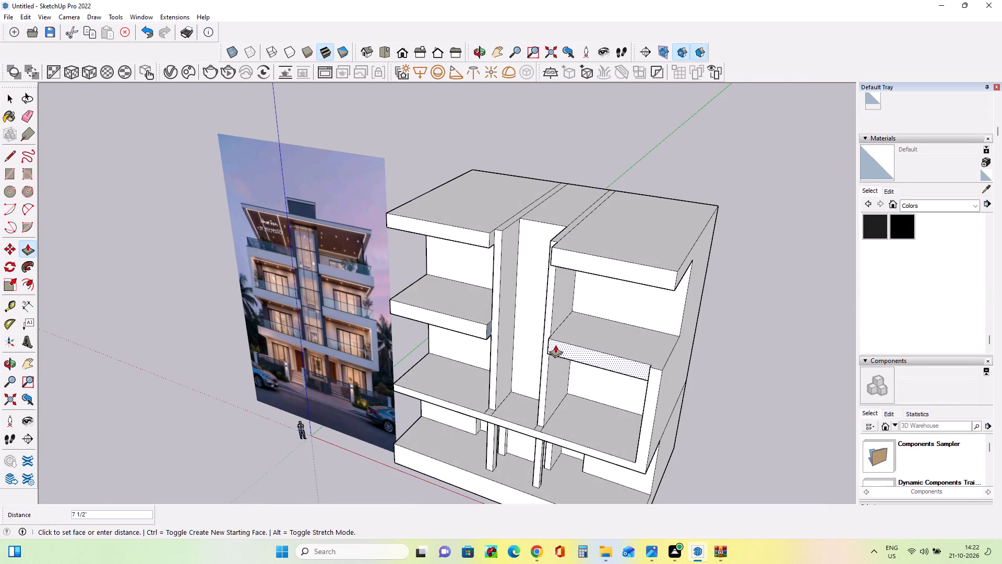
pyautogui.click(482, 324)
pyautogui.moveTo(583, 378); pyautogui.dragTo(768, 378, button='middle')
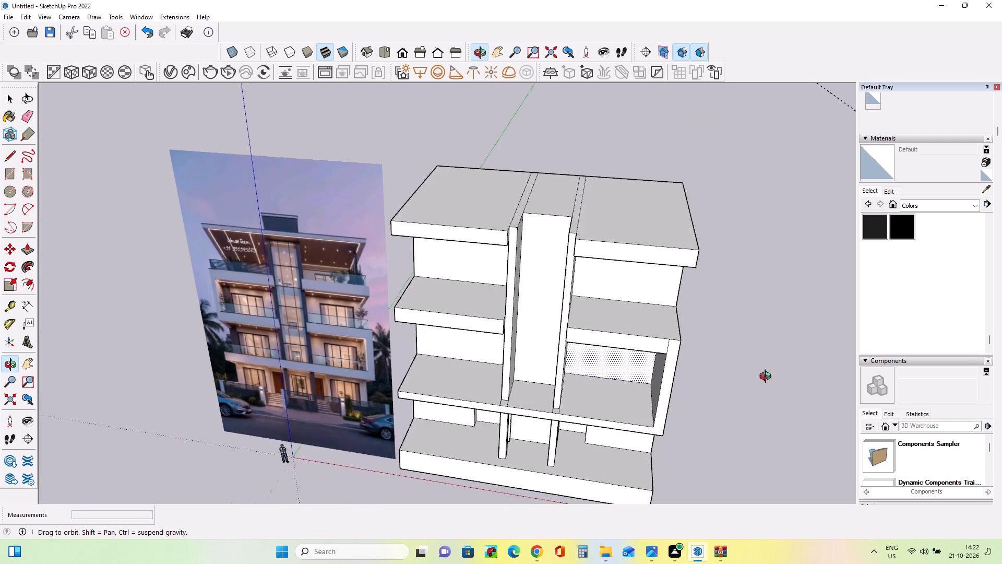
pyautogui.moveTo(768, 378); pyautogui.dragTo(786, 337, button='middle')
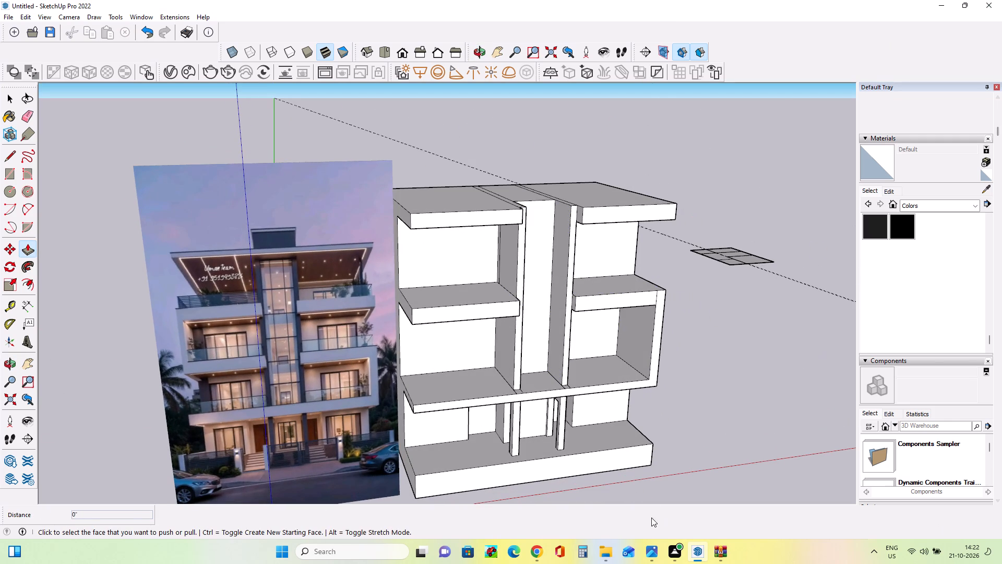
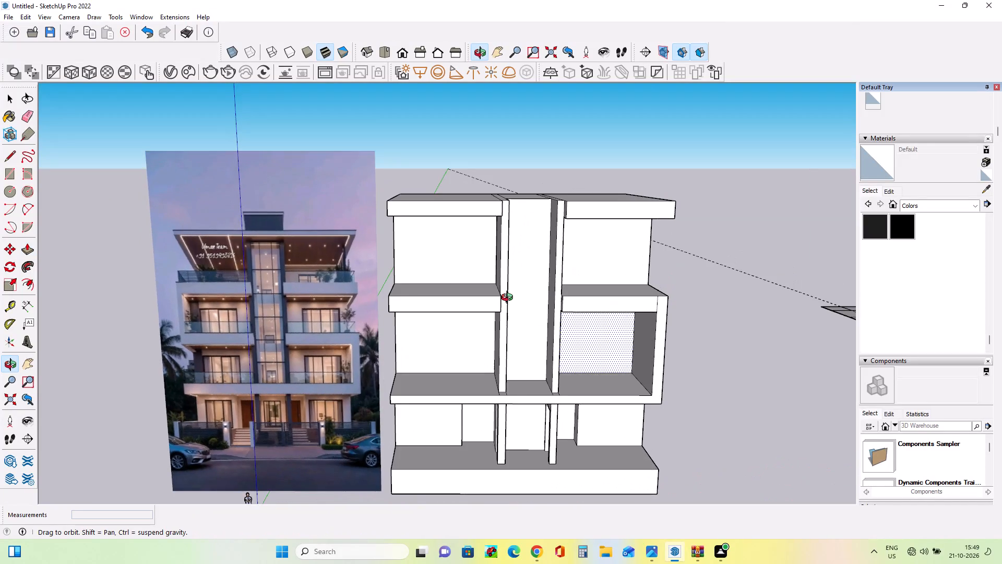
# Compare the modelled balcony slabs, side frame and roof with the reference façade image.
pyautogui.scroll(-7, 509, 299)
pyautogui.moveTo(519, 305); pyautogui.dragTo(554, 321, button='middle')
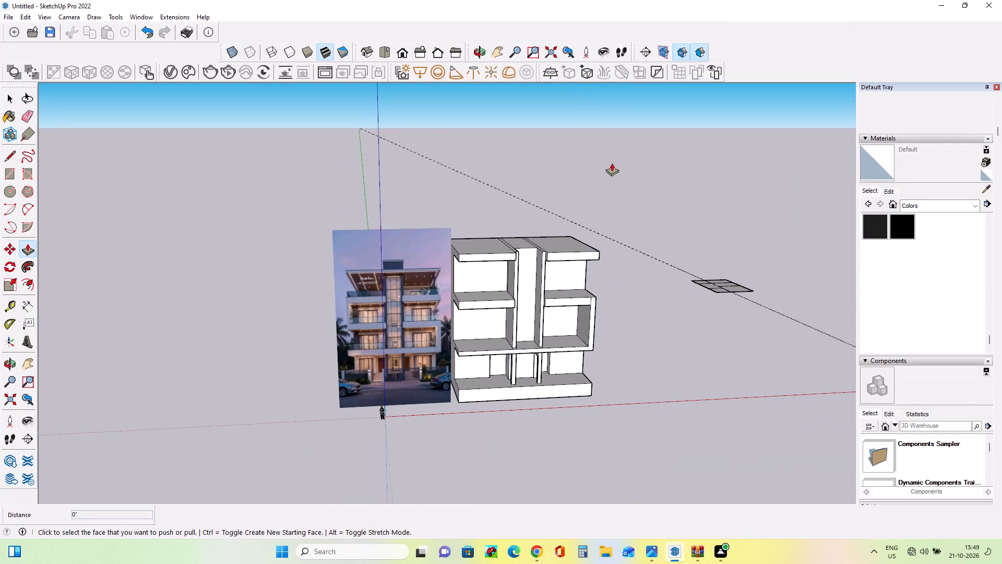
pyautogui.moveTo(470, 239); pyautogui.dragTo(464, 214, button='middle')
pyautogui.scroll(5, 543, 258)
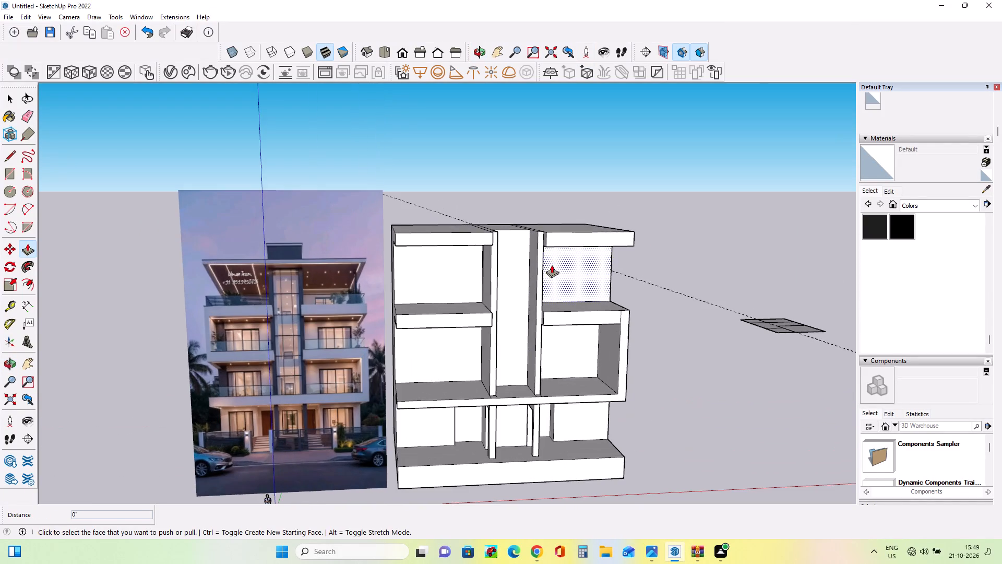
pyautogui.moveTo(599, 278); pyautogui.dragTo(562, 299, button='middle')
pyautogui.moveTo(482, 198); pyautogui.dragTo(493, 218, button='middle')
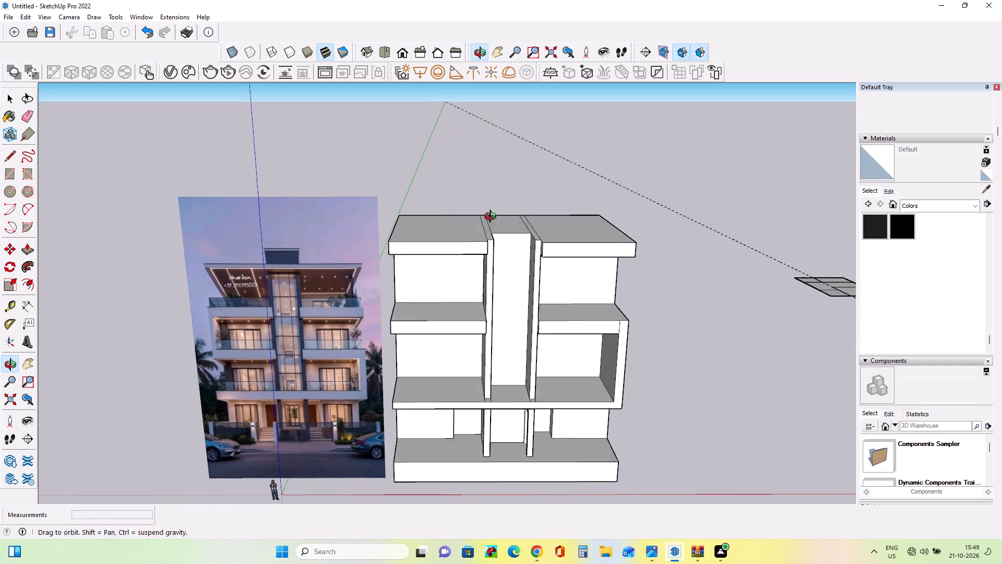
pyautogui.moveTo(493, 218); pyautogui.dragTo(493, 219, button='middle')
pyautogui.moveTo(490, 228); pyautogui.dragTo(487, 234, button='middle')
pyautogui.scroll(-3, 402, 213)
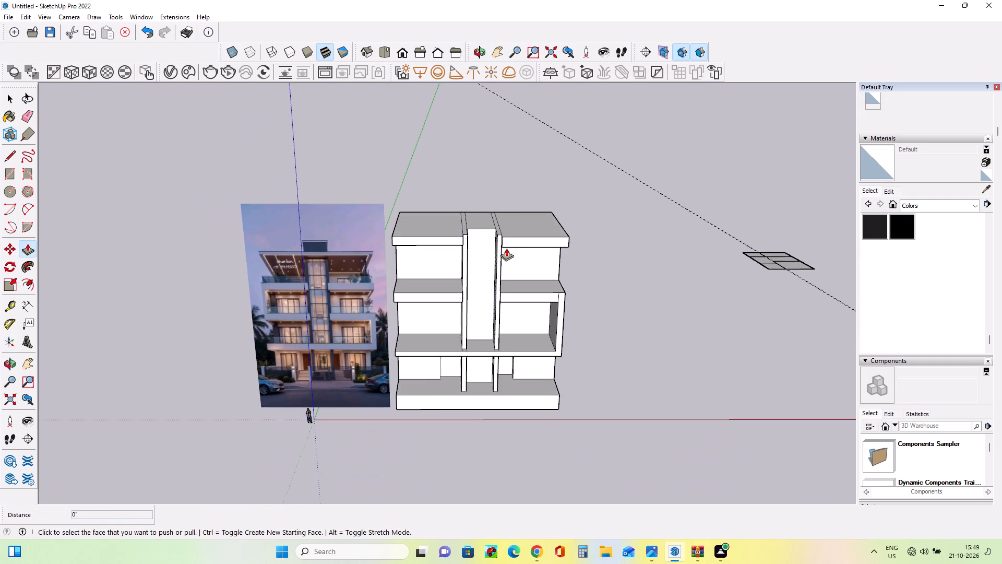
pyautogui.moveTo(506, 248); pyautogui.dragTo(514, 216, button='middle')
pyautogui.scroll(4, 487, 227)
pyautogui.moveTo(486, 227); pyautogui.dragTo(502, 224, button='middle')
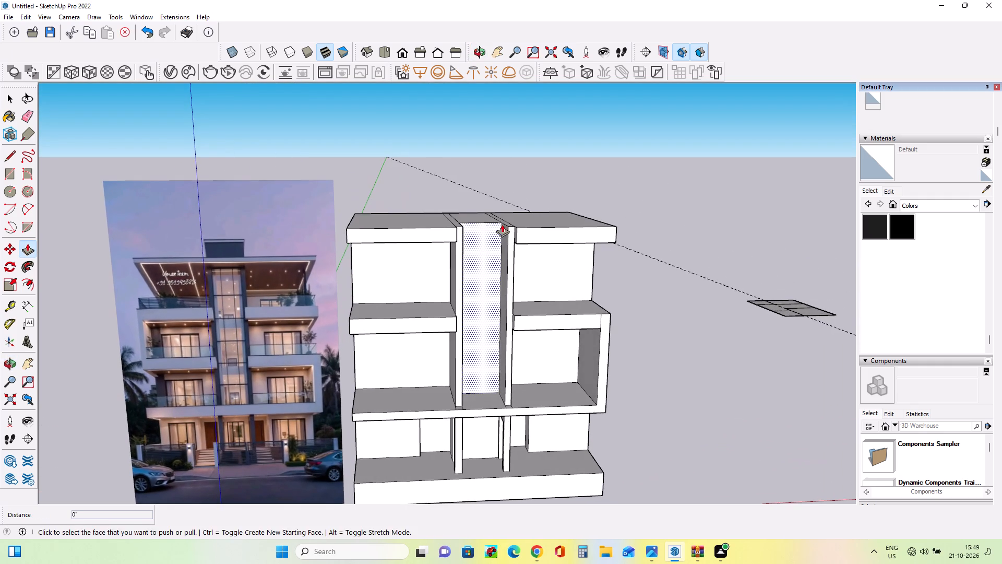
pyautogui.middleClick(444, 223)
pyautogui.moveTo(432, 243); pyautogui.dragTo(446, 232, button='middle')
pyautogui.scroll(-1, 446, 232)
pyautogui.scroll(2, 285, 283)
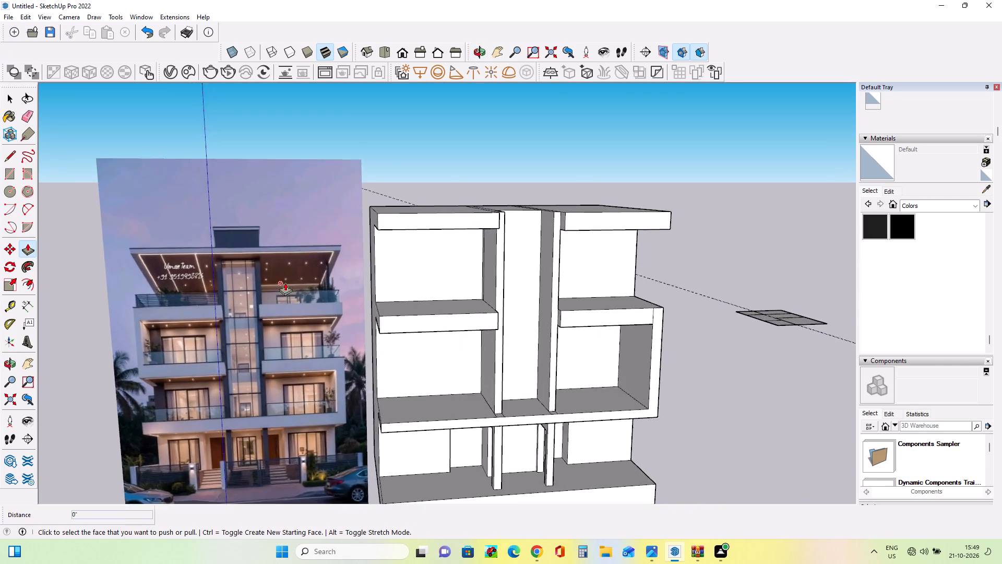
pyautogui.scroll(1, 285, 283)
pyautogui.moveTo(312, 286); pyautogui.dragTo(328, 306, button='middle')
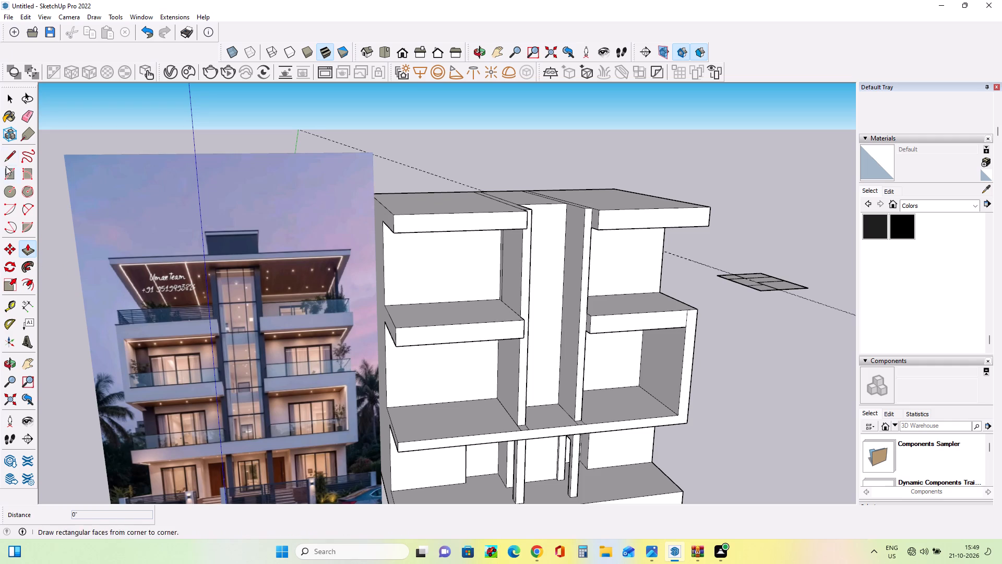
# Draw a full-height rectangle about 3' 10 1/4" wide on the back wall's outer edge in the left bay above the ground floor.
pyautogui.click(9, 178)
pyautogui.moveTo(429, 362); pyautogui.dragTo(393, 393, button='middle')
pyautogui.scroll(4, 367, 402)
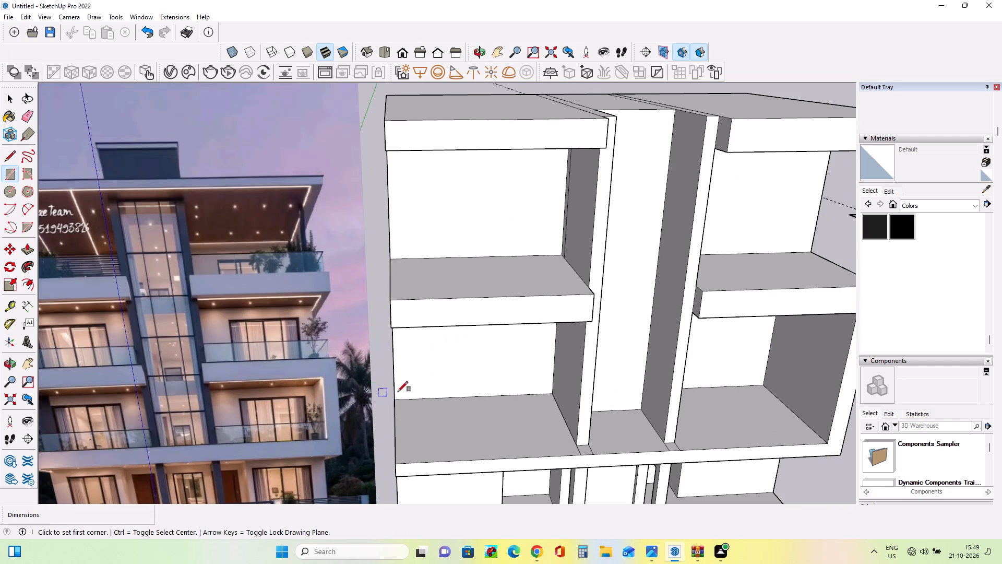
pyautogui.moveTo(396, 308); pyautogui.dragTo(403, 323, button='middle')
pyautogui.scroll(-7, 395, 313)
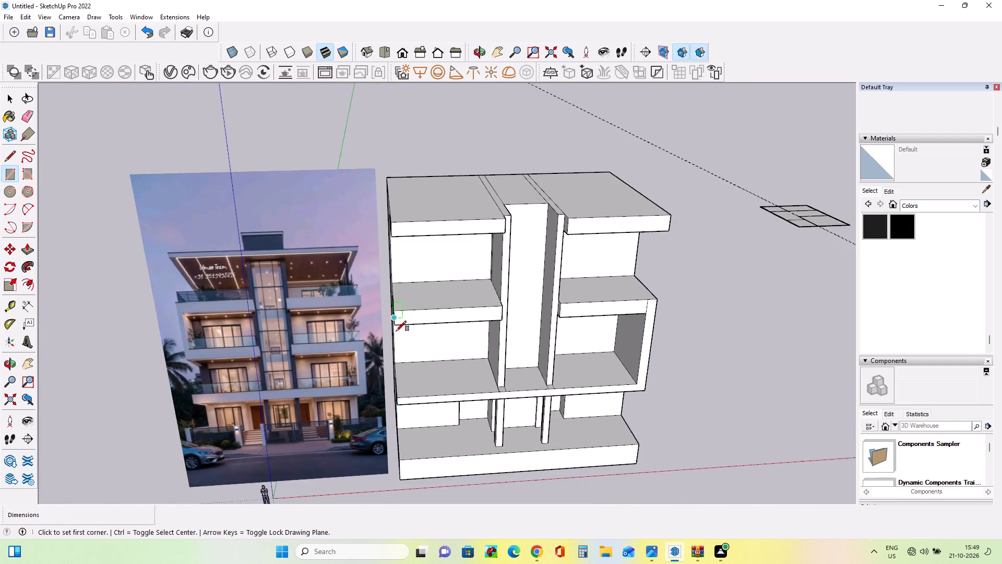
pyautogui.moveTo(396, 331); pyautogui.dragTo(403, 263, button='middle')
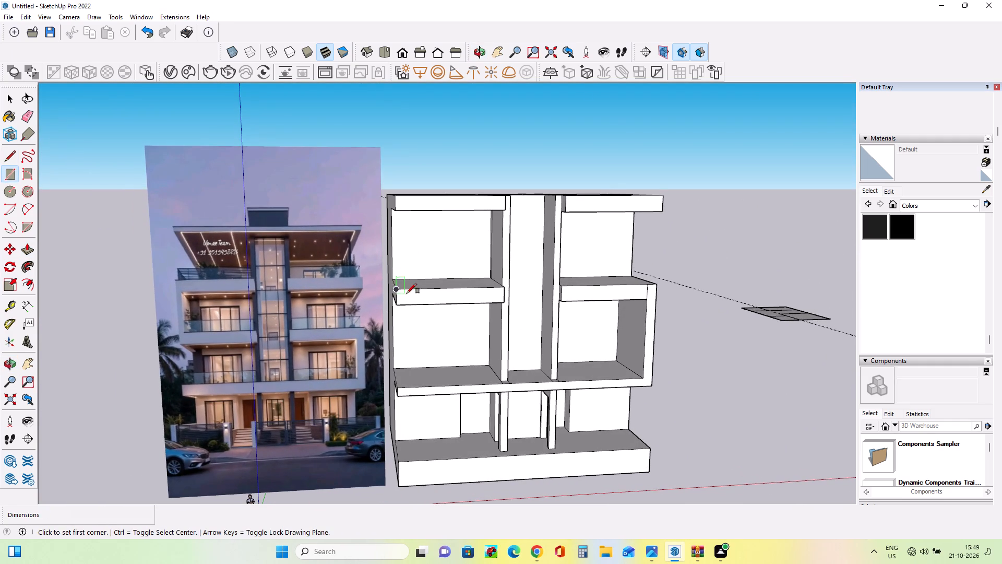
pyautogui.moveTo(407, 293); pyautogui.dragTo(411, 301, button='middle')
pyautogui.scroll(5, 179, 397)
pyautogui.scroll(-1, 205, 378)
pyautogui.scroll(1, 205, 378)
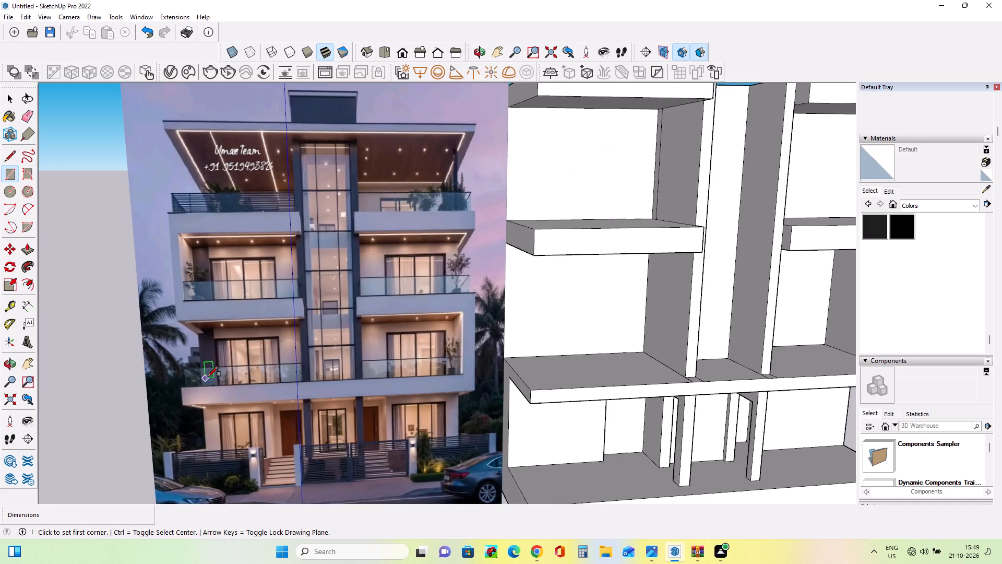
pyautogui.scroll(7, 208, 377)
pyautogui.scroll(-3, 218, 382)
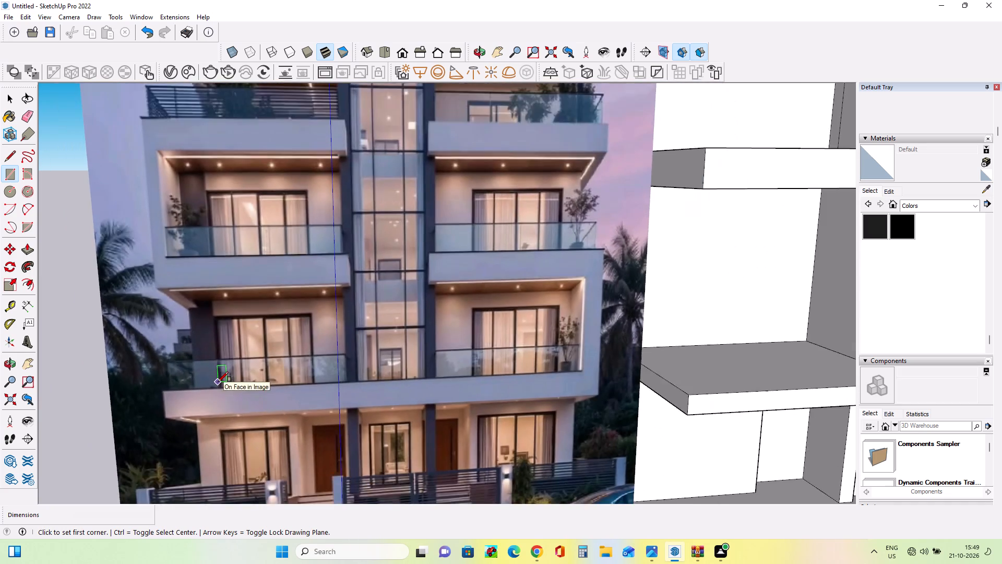
pyautogui.scroll(-11, 218, 382)
pyautogui.moveTo(473, 346); pyautogui.dragTo(473, 367, button='middle')
pyautogui.scroll(4, 392, 362)
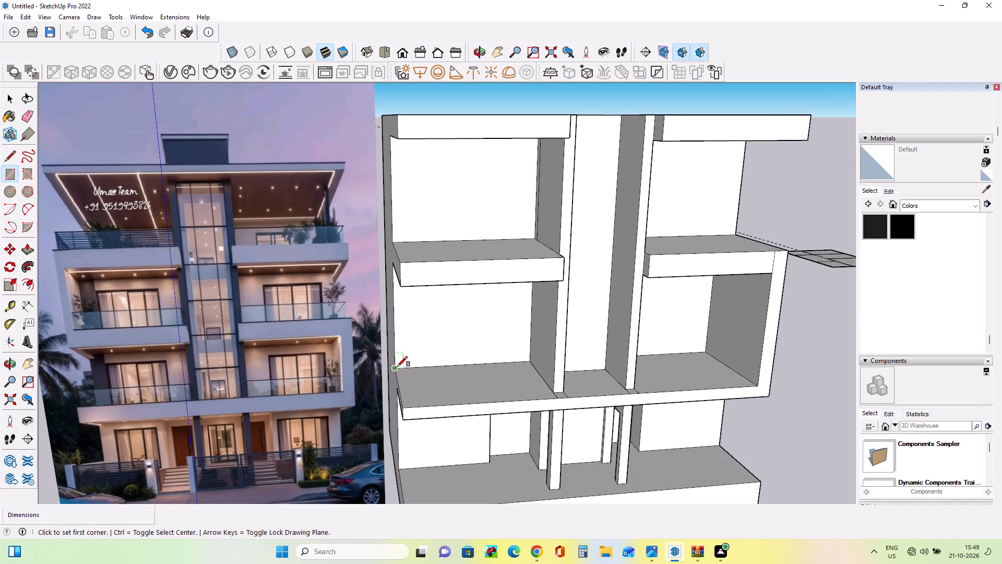
pyautogui.moveTo(397, 367); pyautogui.dragTo(407, 304, button='middle')
pyautogui.click(395, 370)
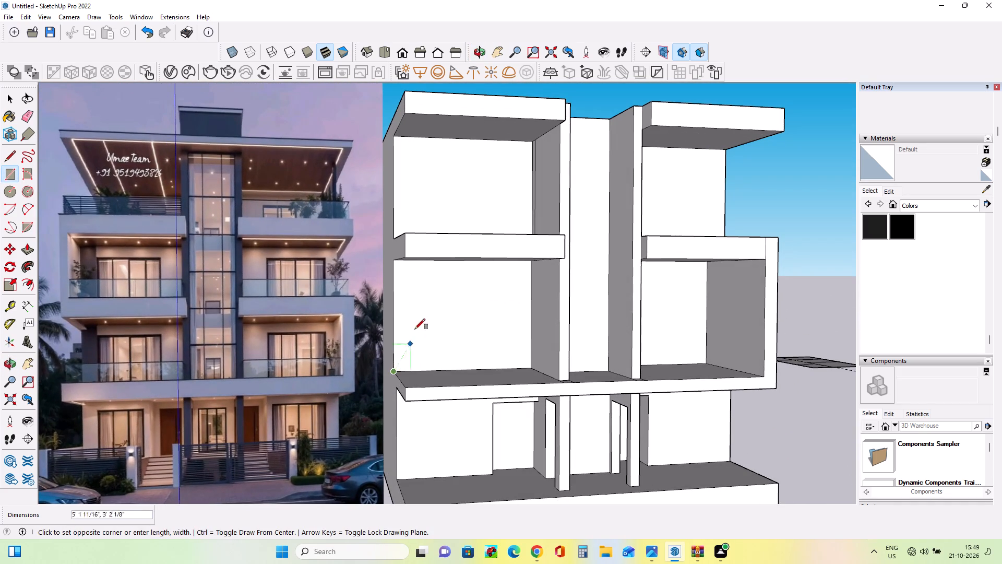
pyautogui.moveTo(422, 279); pyautogui.dragTo(408, 267, button='middle')
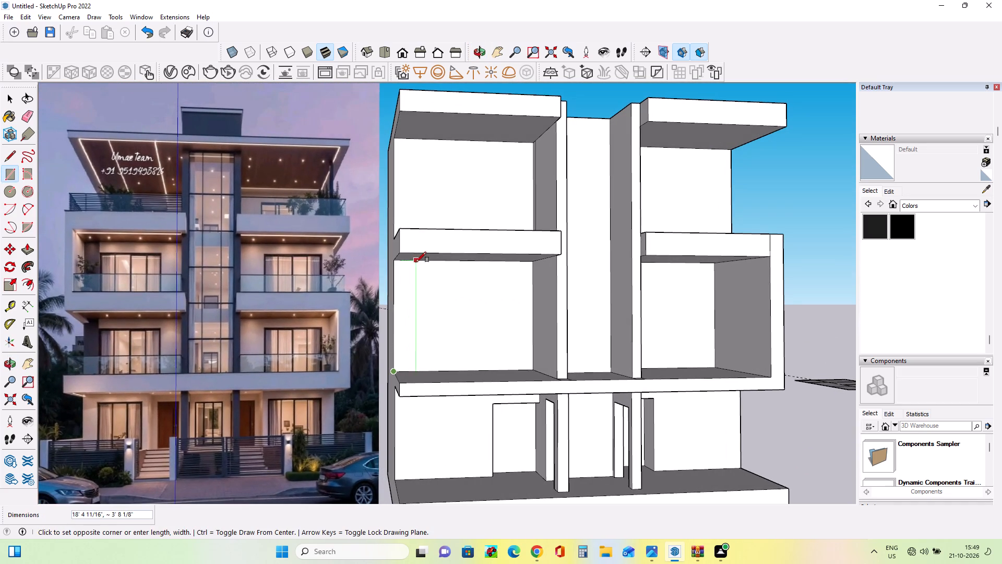
pyautogui.click(417, 262)
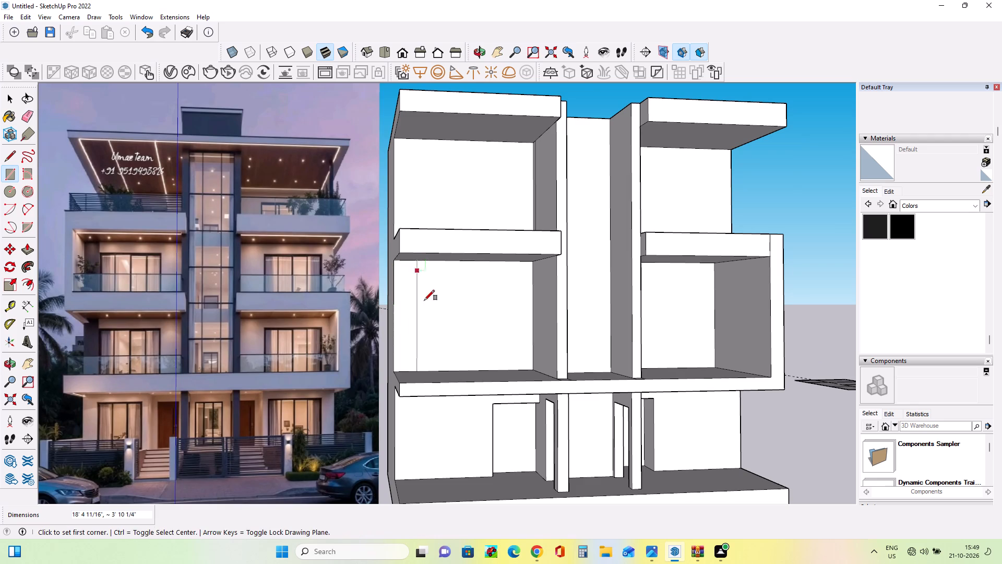
# Draw a rectangular strip about 3' wide along the outer edge of the upper left balcony slab's top face.
pyautogui.moveTo(425, 305); pyautogui.dragTo(398, 391, button='middle')
pyautogui.scroll(-4, 423, 357)
pyautogui.moveTo(423, 357); pyautogui.dragTo(449, 325, button='middle')
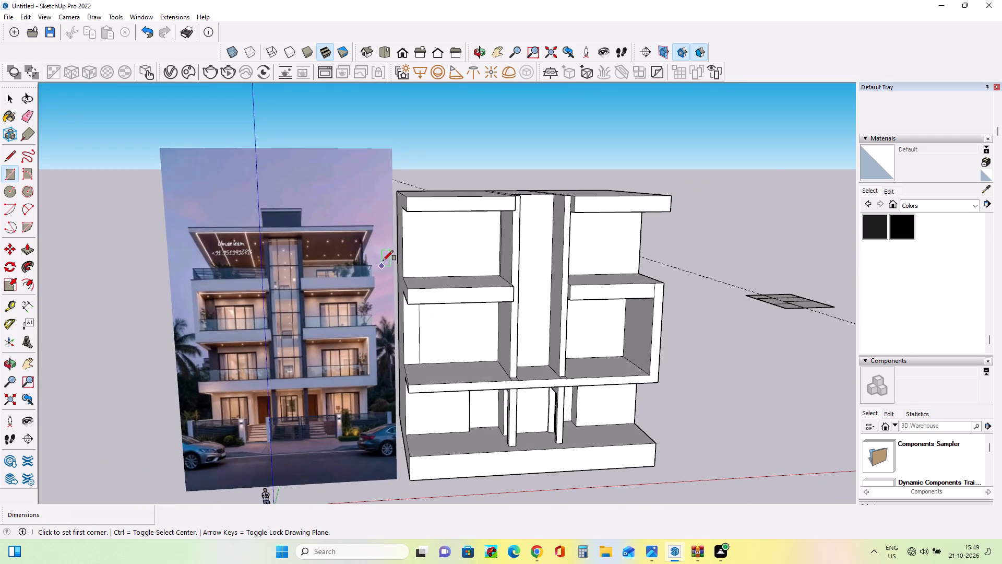
pyautogui.scroll(3, 384, 260)
pyautogui.moveTo(419, 286); pyautogui.dragTo(420, 292, button='middle')
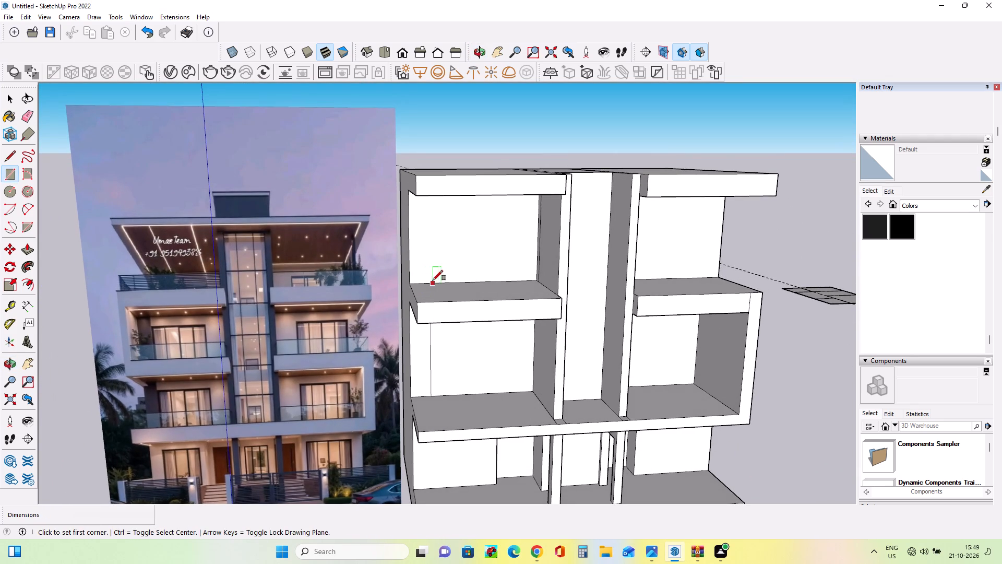
pyautogui.moveTo(433, 280); pyautogui.dragTo(450, 281, button='middle')
pyautogui.scroll(3, 408, 280)
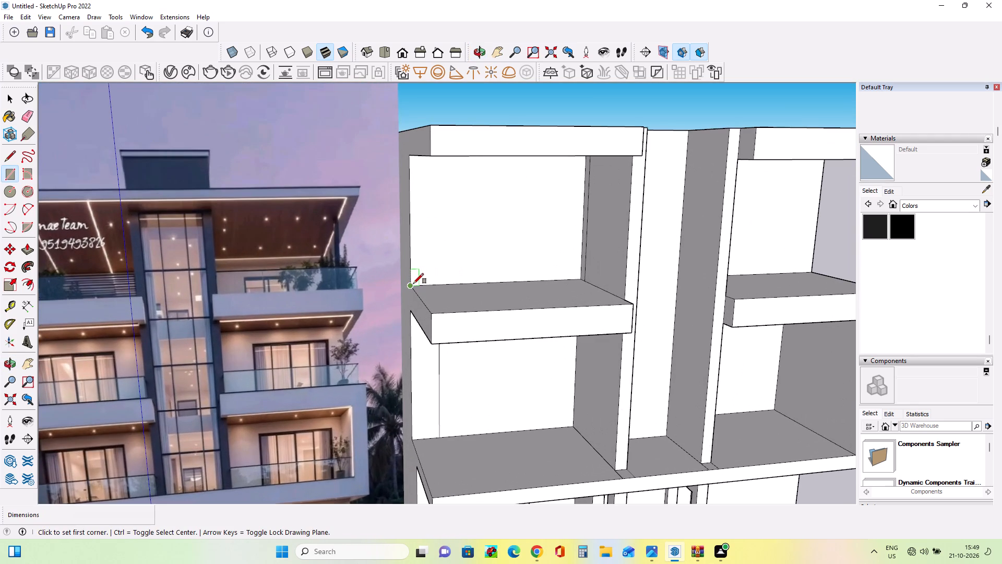
pyautogui.click(413, 284)
pyautogui.moveTo(462, 346); pyautogui.dragTo(429, 344, button='middle')
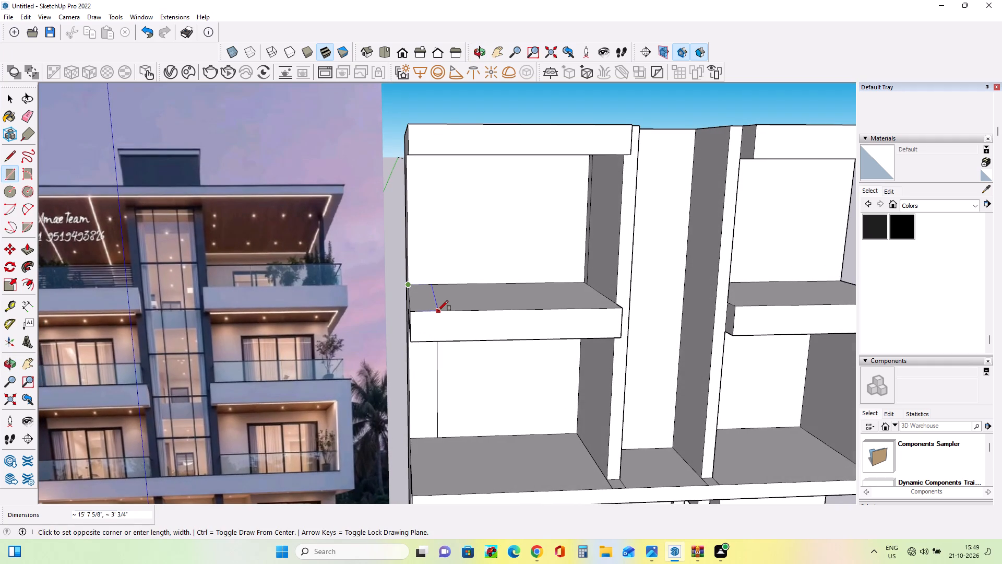
pyautogui.click(436, 313)
# Push/Pull the strip on the upper left balcony slab up about 16' 8 7/16" to the roof slab, forming a side frame.
pyautogui.moveTo(460, 337); pyautogui.dragTo(476, 429, button='middle')
pyautogui.scroll(-2, 470, 387)
pyautogui.moveTo(462, 396); pyautogui.dragTo(456, 378, button='middle')
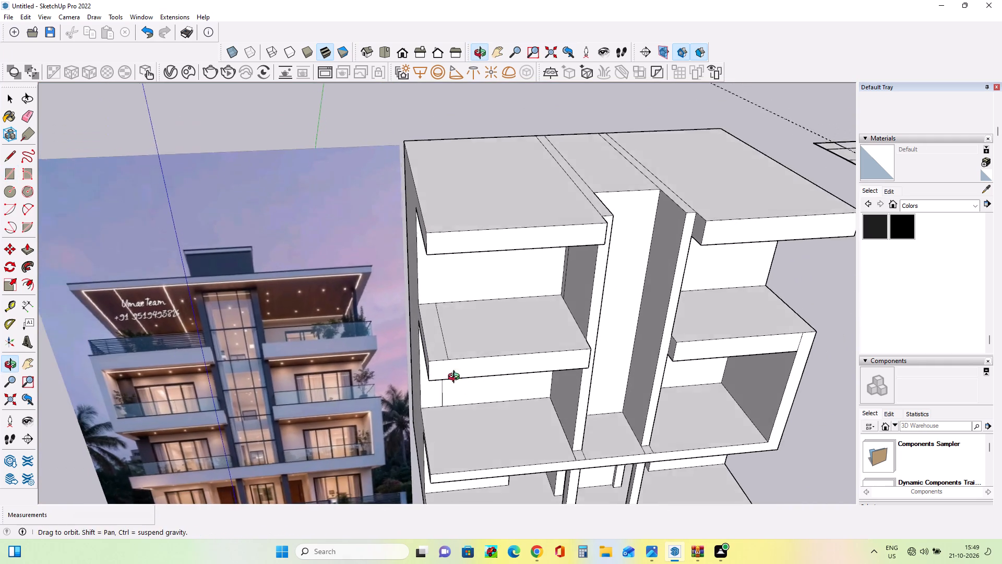
pyautogui.moveTo(456, 378); pyautogui.dragTo(450, 338, button='middle')
pyautogui.scroll(-2, 451, 335)
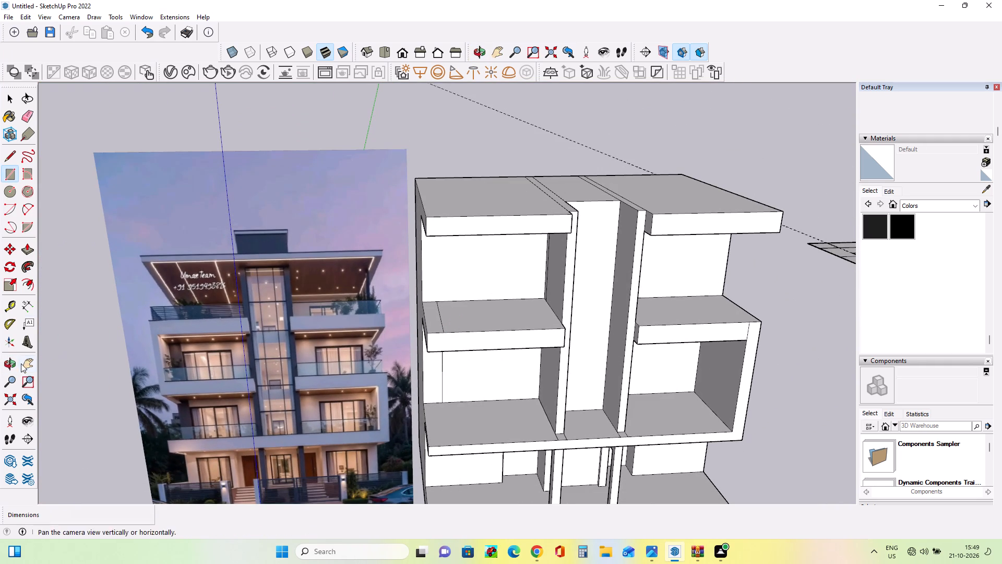
pyautogui.click(23, 250)
pyautogui.moveTo(512, 430); pyautogui.dragTo(485, 432, button='middle')
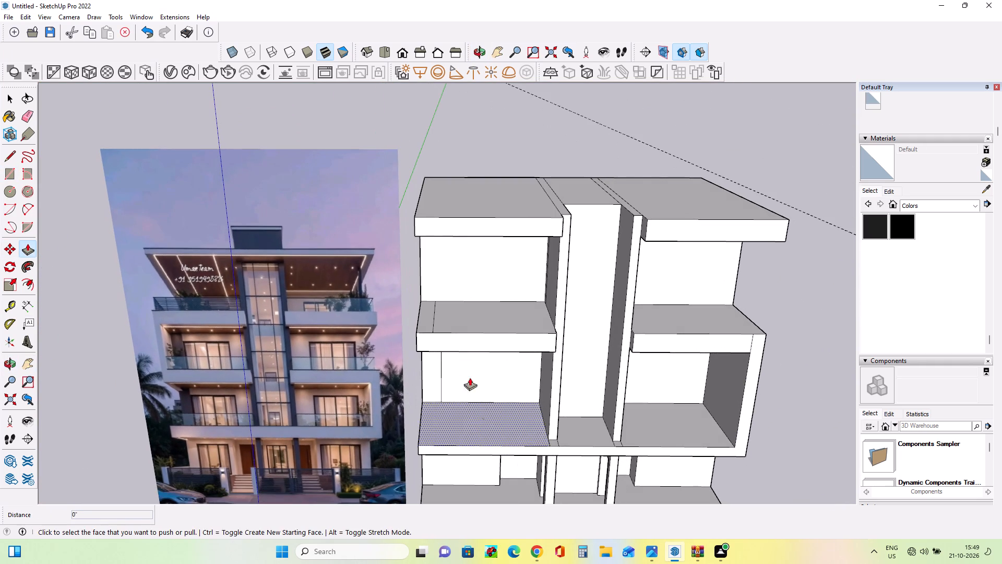
pyautogui.click(428, 323)
pyautogui.click(439, 234)
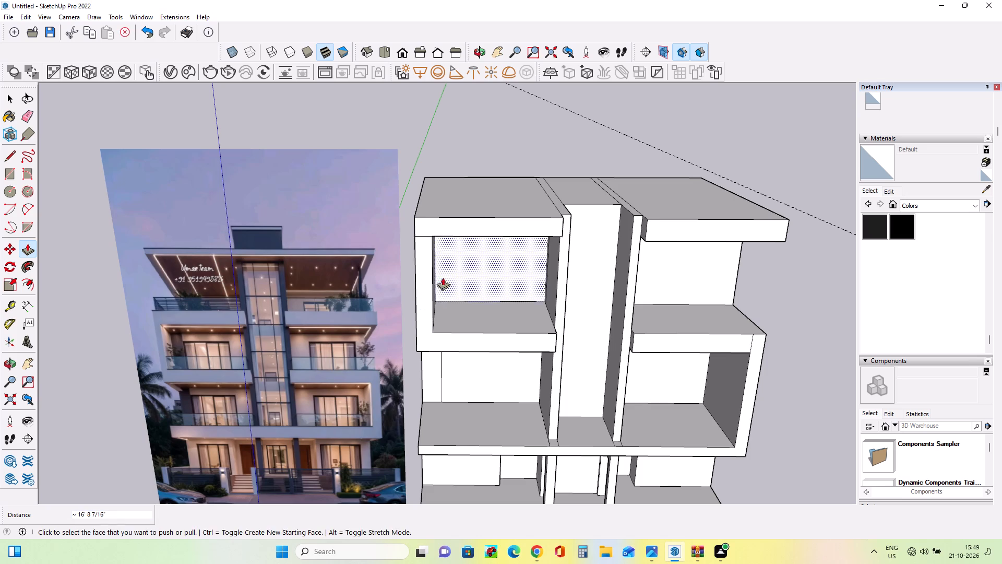
# Inspect the new upper left side frame and the bay below it against the reference façade image.
pyautogui.moveTo(443, 327); pyautogui.dragTo(402, 261, button='middle')
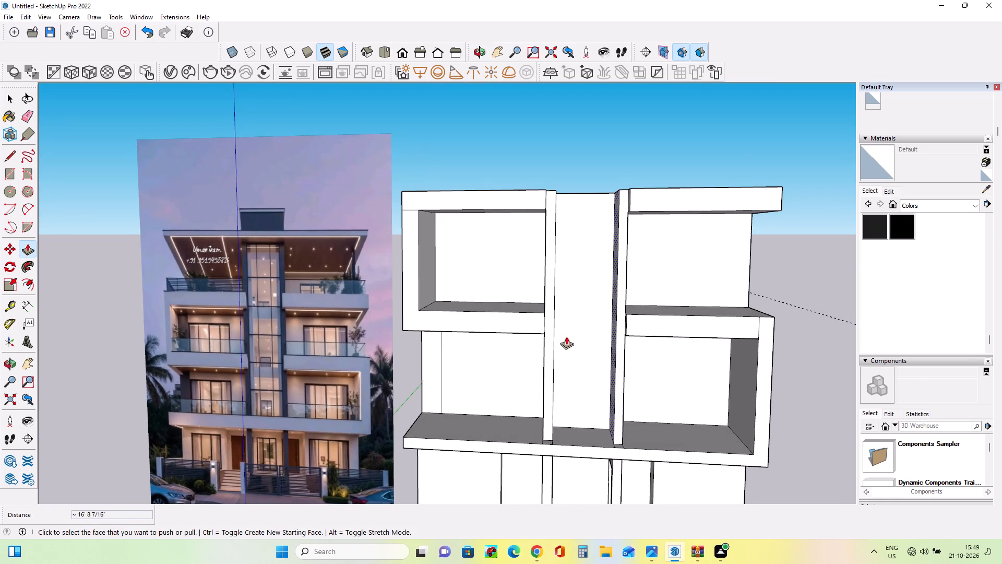
pyautogui.middleClick(567, 313)
pyautogui.moveTo(756, 350); pyautogui.dragTo(773, 355, button='middle')
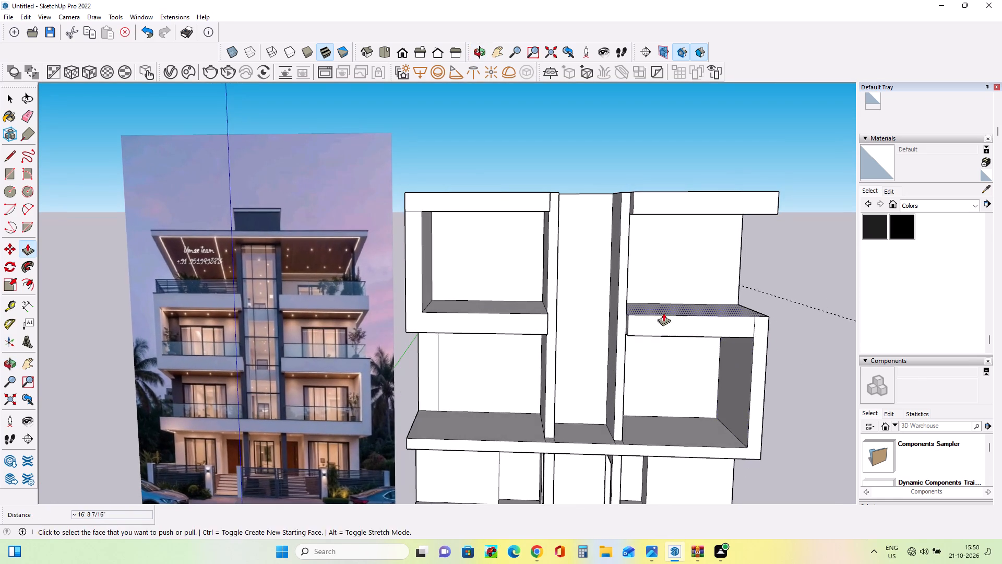
pyautogui.moveTo(664, 313); pyautogui.dragTo(672, 324, button='middle')
pyautogui.moveTo(589, 301); pyautogui.dragTo(592, 305, button='middle')
pyautogui.scroll(3, 424, 291)
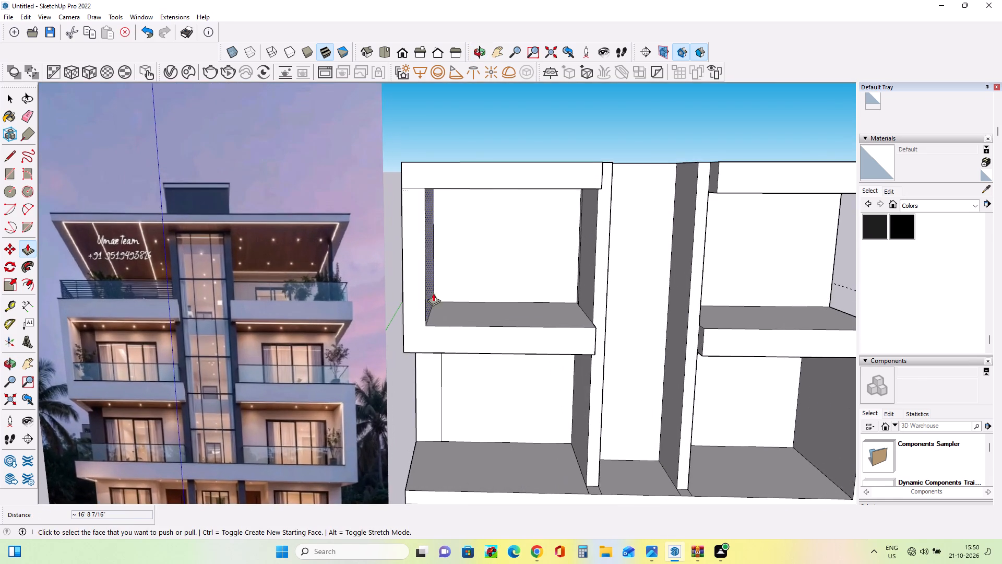
pyautogui.moveTo(442, 299); pyautogui.dragTo(446, 307, button='middle')
pyautogui.moveTo(661, 274); pyautogui.dragTo(661, 254, button='middle')
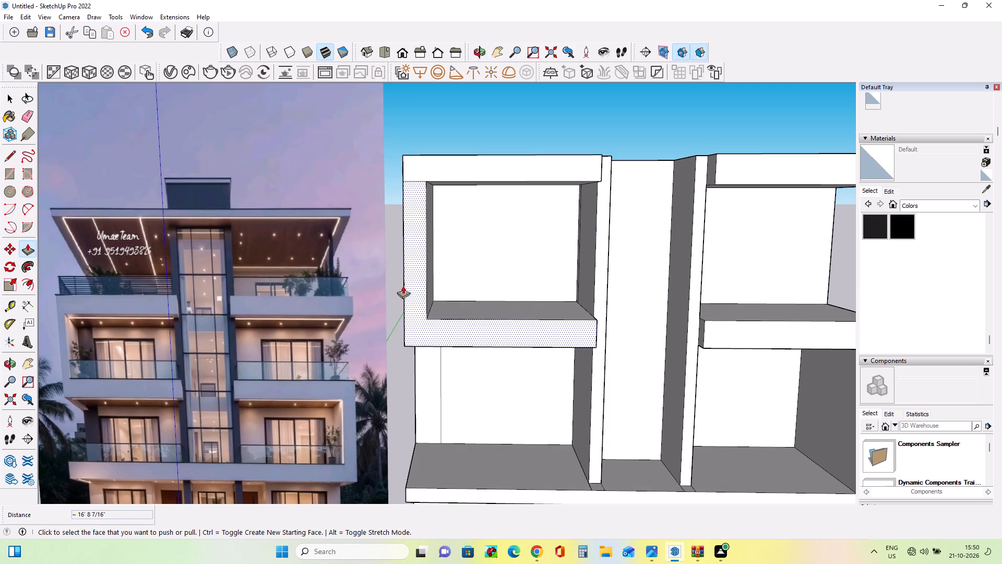
pyautogui.moveTo(403, 286); pyautogui.dragTo(411, 288, button='middle')
pyautogui.click(10, 170)
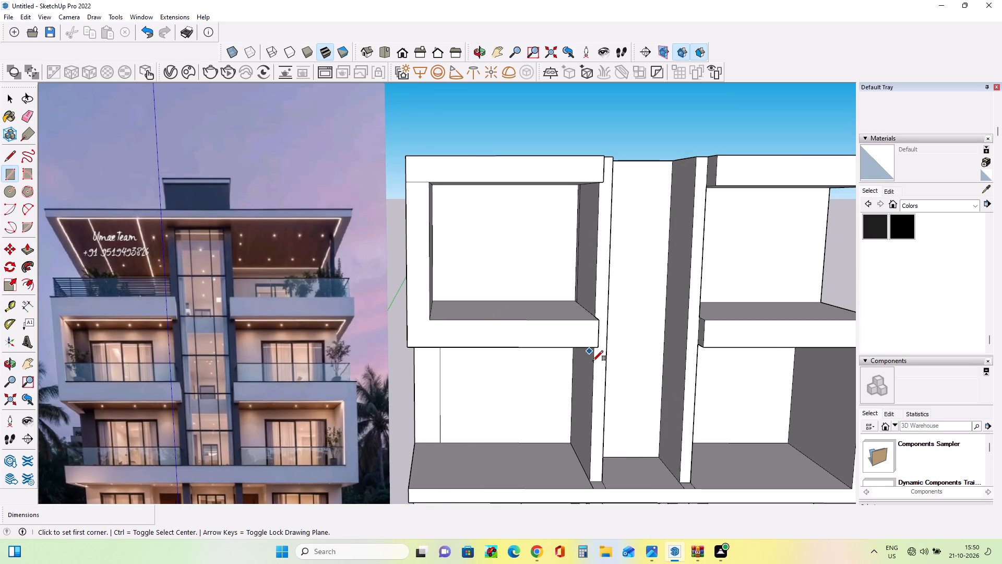
pyautogui.moveTo(593, 362); pyautogui.dragTo(579, 362, button='middle')
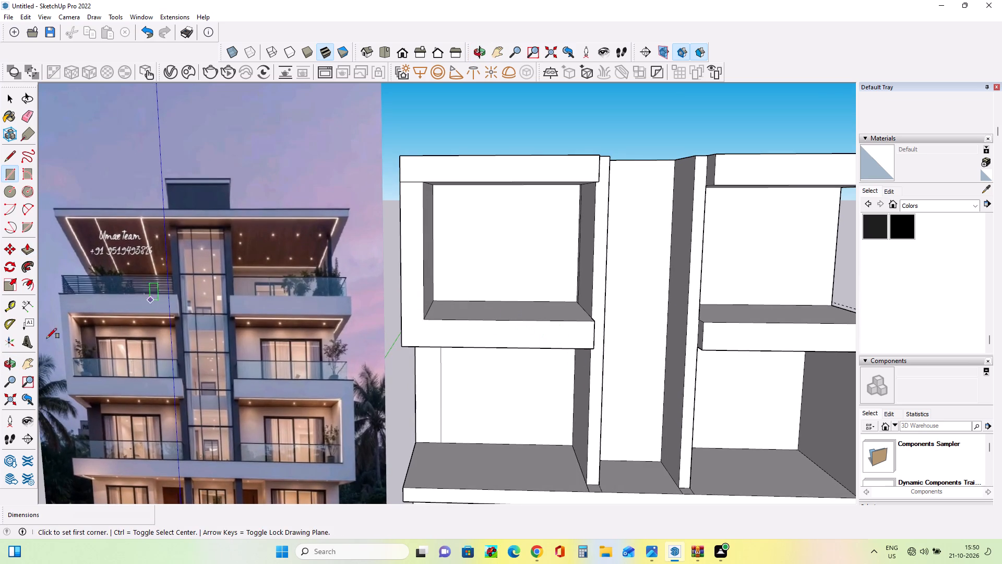
pyautogui.scroll(4, 68, 379)
pyautogui.scroll(-2, 117, 390)
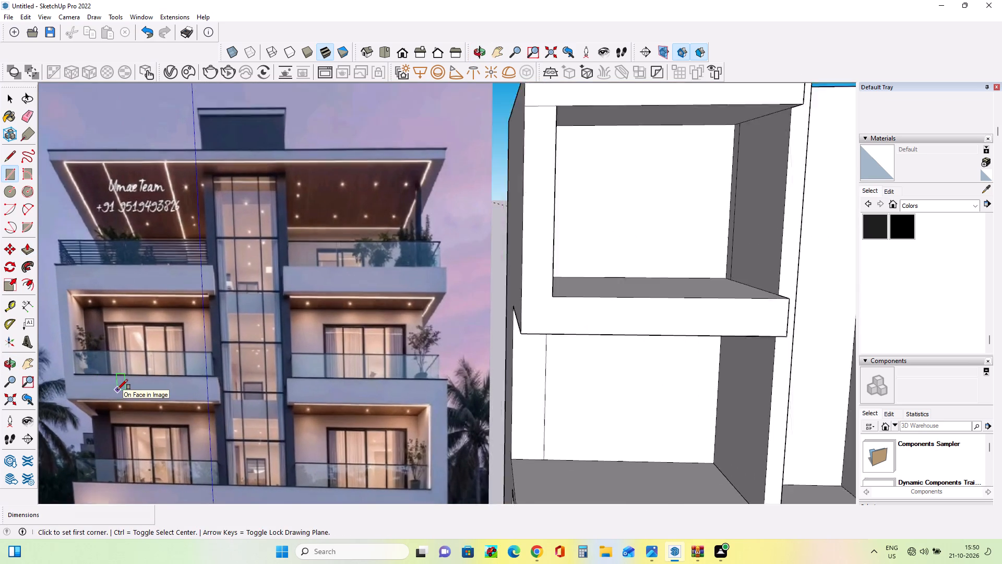
pyautogui.scroll(-1, 117, 390)
pyautogui.moveTo(118, 390); pyautogui.dragTo(185, 392, button='middle')
pyautogui.scroll(-8, 184, 392)
pyautogui.moveTo(165, 427); pyautogui.dragTo(188, 413, button='middle')
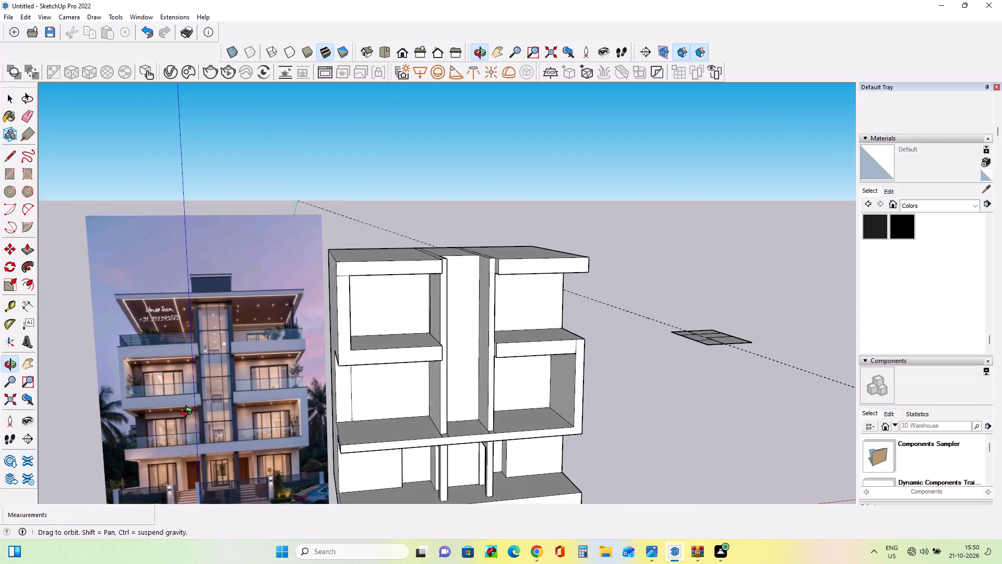
pyautogui.moveTo(188, 413); pyautogui.dragTo(199, 404, button='middle')
pyautogui.moveTo(383, 392); pyautogui.dragTo(376, 419, button='middle')
pyautogui.scroll(-2, 344, 413)
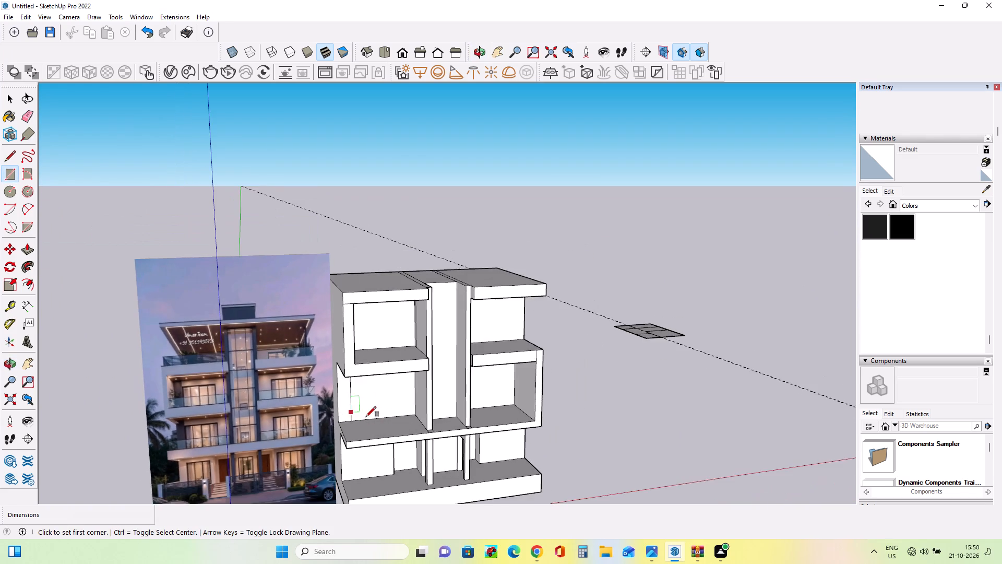
pyautogui.scroll(-4, 379, 421)
pyautogui.moveTo(443, 472); pyautogui.dragTo(391, 481, button='middle')
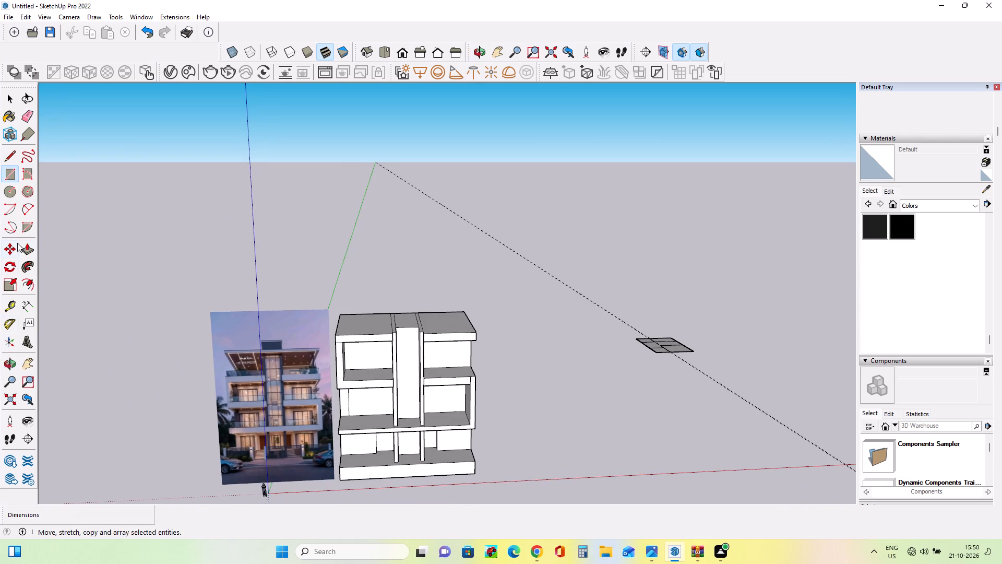
# Push/Pull the outer side face of the left bays about 1' 10 3/4".
pyautogui.click(29, 248)
pyautogui.scroll(7, 339, 388)
pyautogui.moveTo(339, 388); pyautogui.dragTo(761, 433, button='middle')
pyautogui.click(437, 425)
pyautogui.click(437, 430)
# Push/Pull the inner face of the upper left side frame about 2' 4 1/2" toward its outer side, thinning the frame.
pyautogui.moveTo(526, 407); pyautogui.dragTo(514, 404, button='middle')
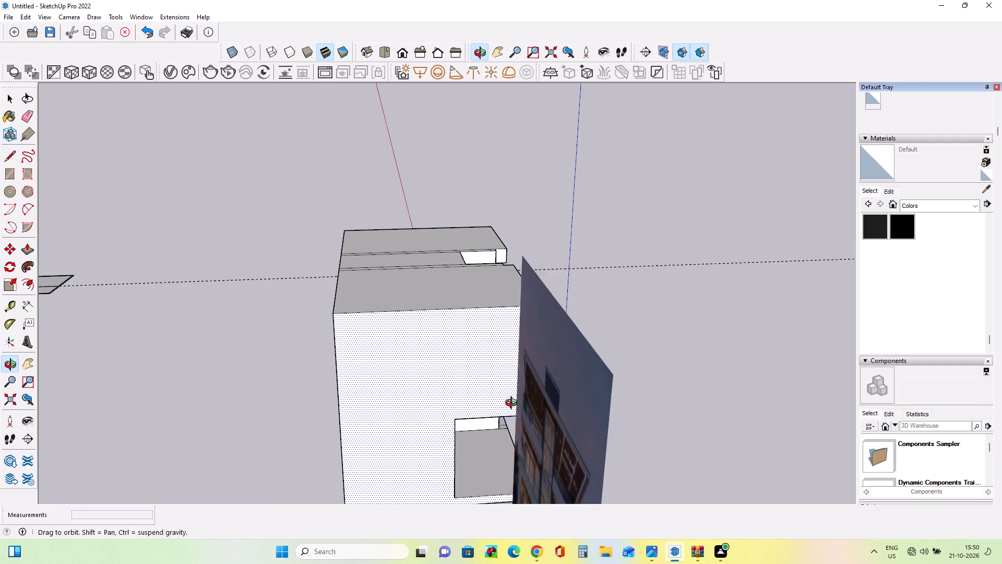
pyautogui.moveTo(514, 404); pyautogui.dragTo(230, 381, button='middle')
pyautogui.scroll(-4, 409, 412)
pyautogui.moveTo(421, 413); pyautogui.dragTo(170, 391, button='middle')
pyautogui.scroll(4, 334, 298)
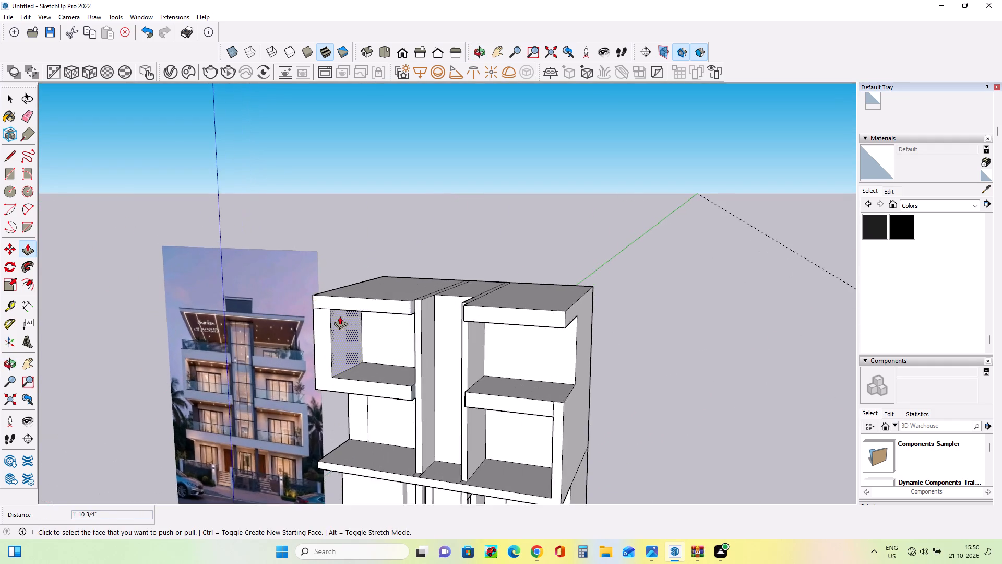
pyautogui.scroll(3, 340, 316)
pyautogui.click(340, 336)
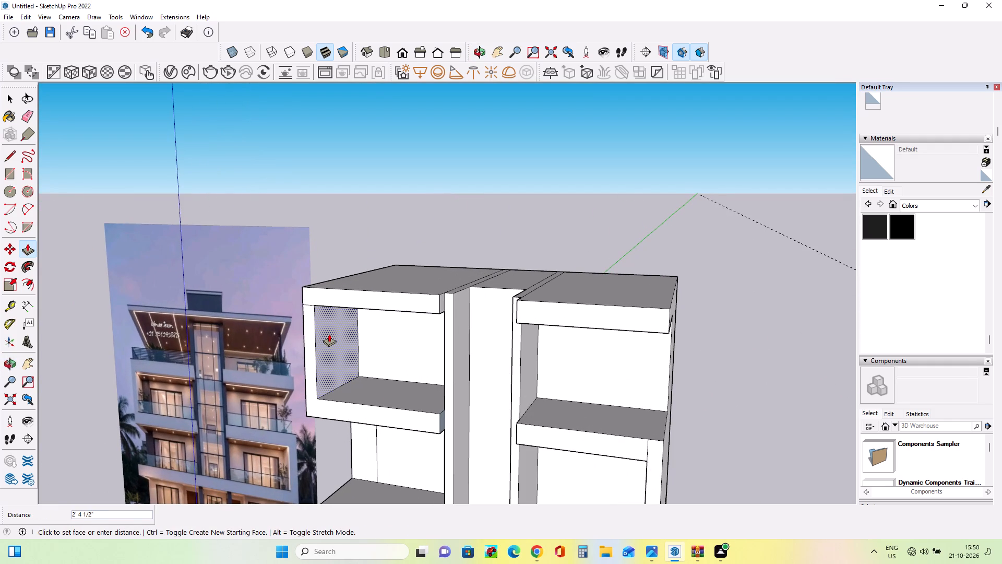
pyautogui.click(329, 334)
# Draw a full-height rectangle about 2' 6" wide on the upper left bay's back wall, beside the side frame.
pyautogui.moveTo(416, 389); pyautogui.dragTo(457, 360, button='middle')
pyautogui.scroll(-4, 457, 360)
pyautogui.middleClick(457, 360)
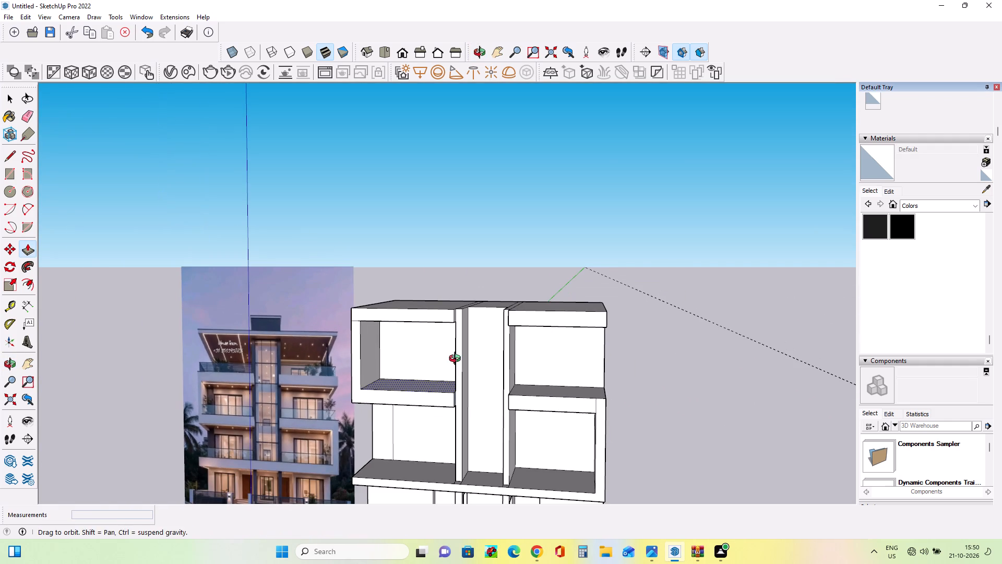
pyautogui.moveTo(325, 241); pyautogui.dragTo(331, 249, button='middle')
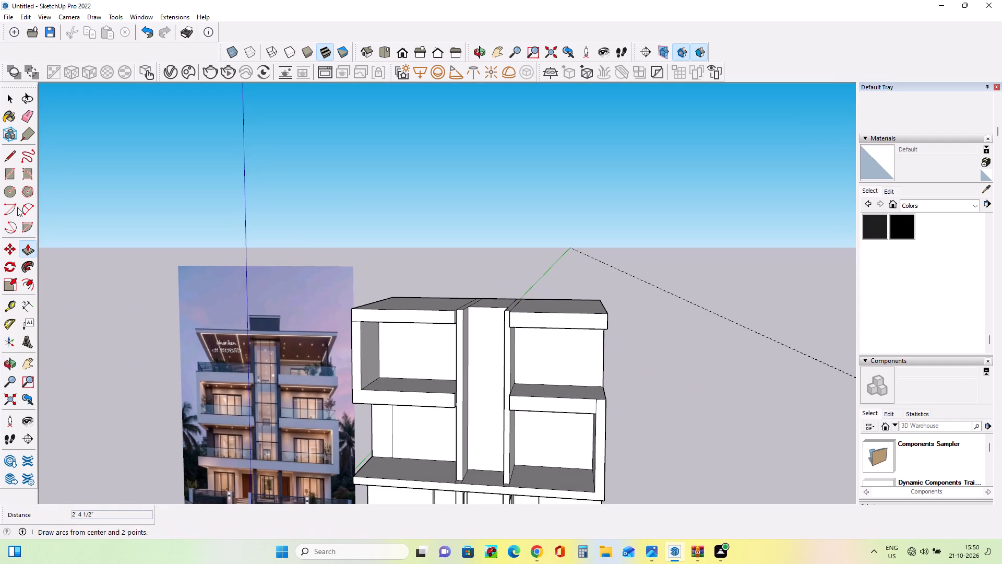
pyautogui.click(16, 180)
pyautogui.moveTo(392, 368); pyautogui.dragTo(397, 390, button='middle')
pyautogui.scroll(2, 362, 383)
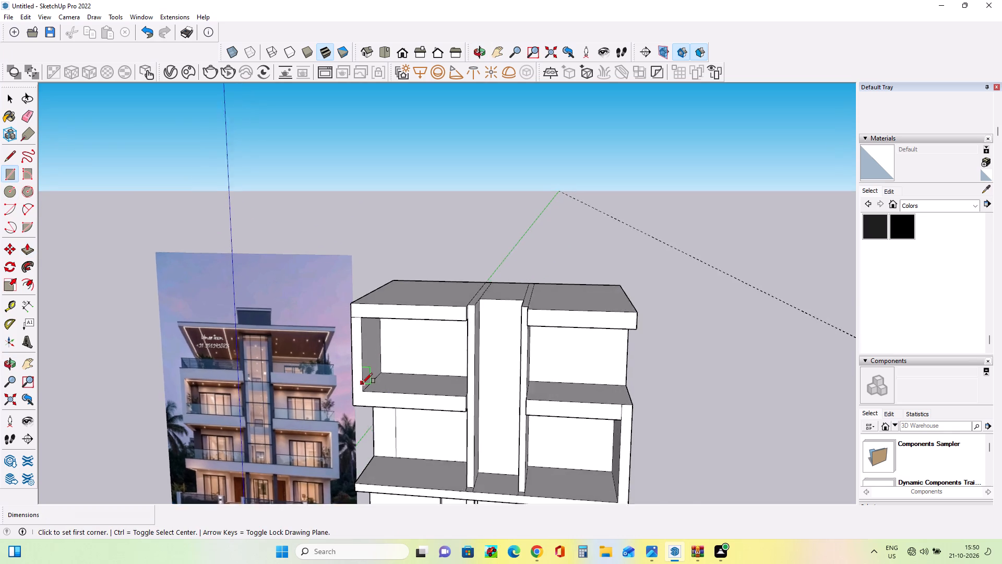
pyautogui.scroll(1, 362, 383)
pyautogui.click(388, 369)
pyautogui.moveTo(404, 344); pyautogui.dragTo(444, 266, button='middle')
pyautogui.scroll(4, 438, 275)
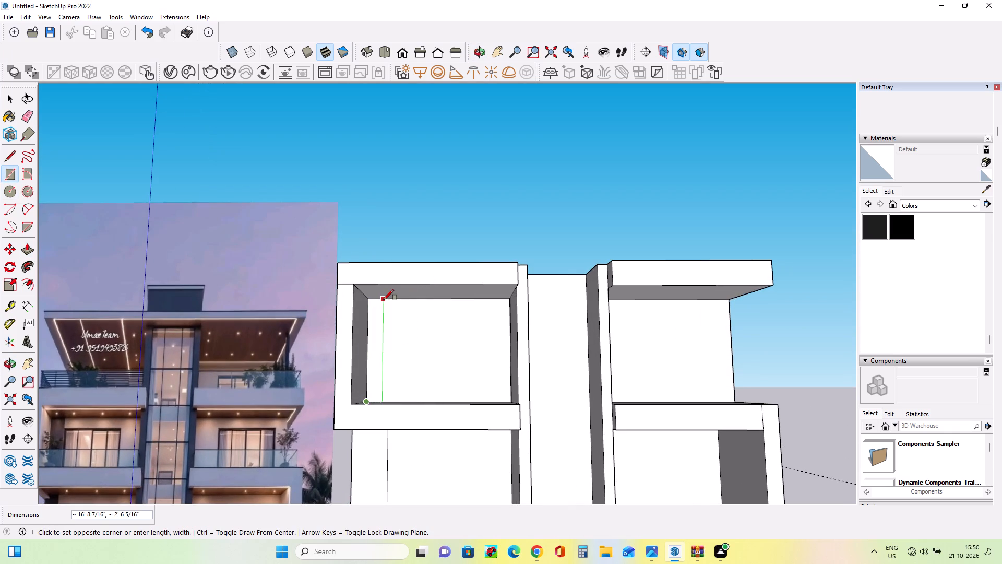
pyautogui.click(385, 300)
# Draw a wider full-height rectangle on the upper left bay's back wall, roughly in line with the strip in the bay below.
pyautogui.scroll(-8, 379, 332)
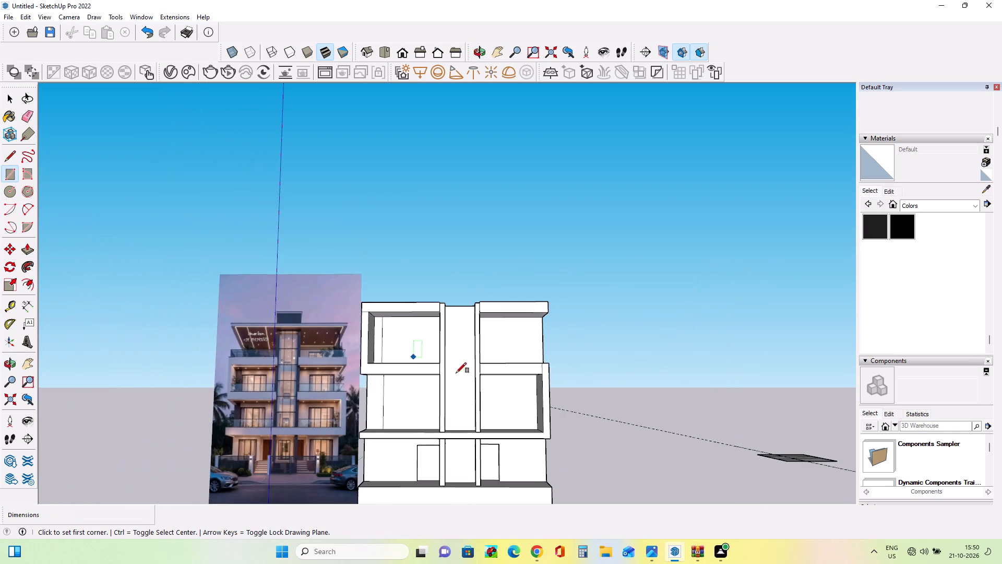
pyautogui.moveTo(456, 385); pyautogui.dragTo(449, 410, button='middle')
pyautogui.scroll(2, 410, 391)
pyautogui.moveTo(410, 392); pyautogui.dragTo(413, 419, button='middle')
pyautogui.scroll(4, 387, 381)
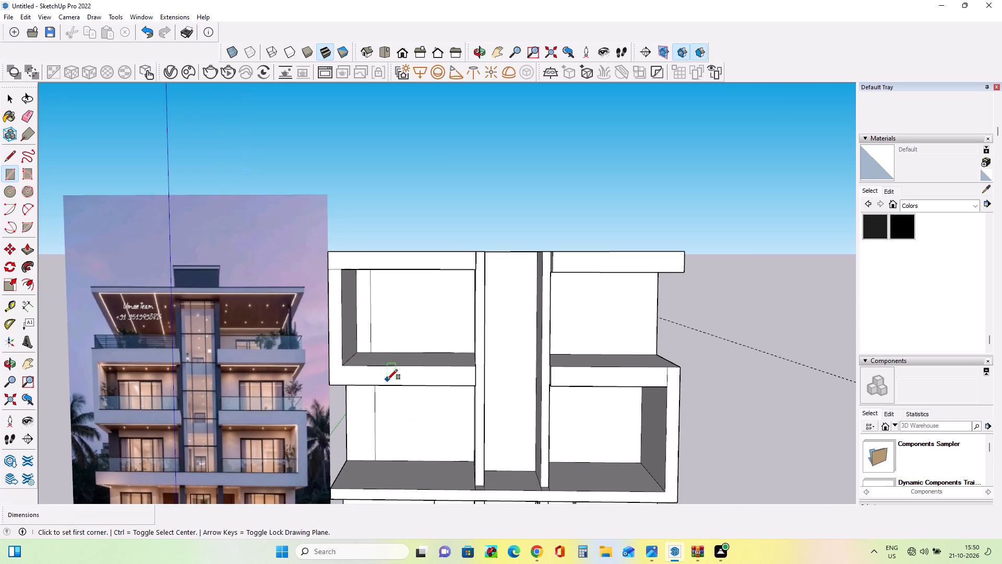
pyautogui.click(357, 351)
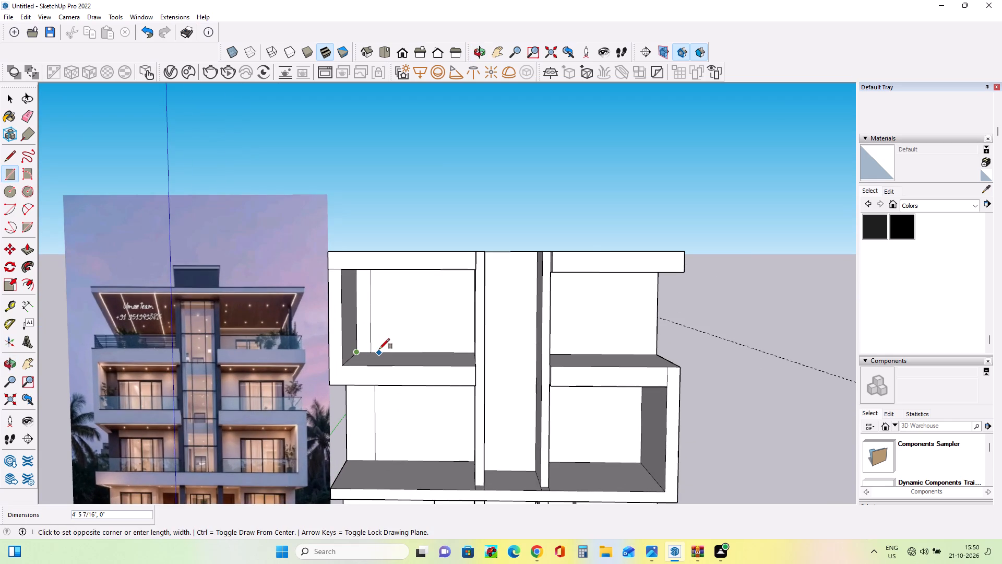
pyautogui.scroll(4, 379, 349)
pyautogui.click(375, 353)
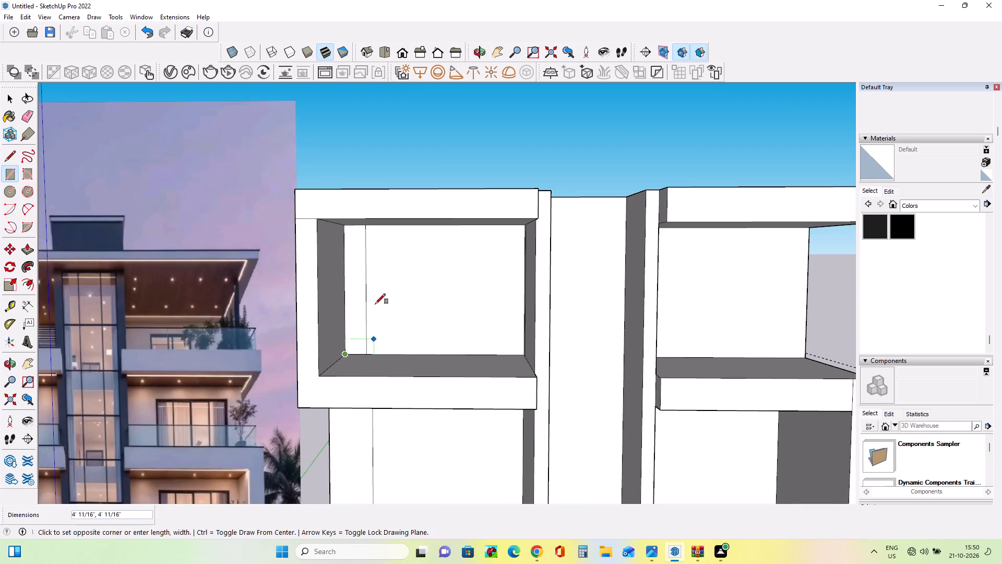
pyautogui.moveTo(381, 289); pyautogui.dragTo(396, 229, button='middle')
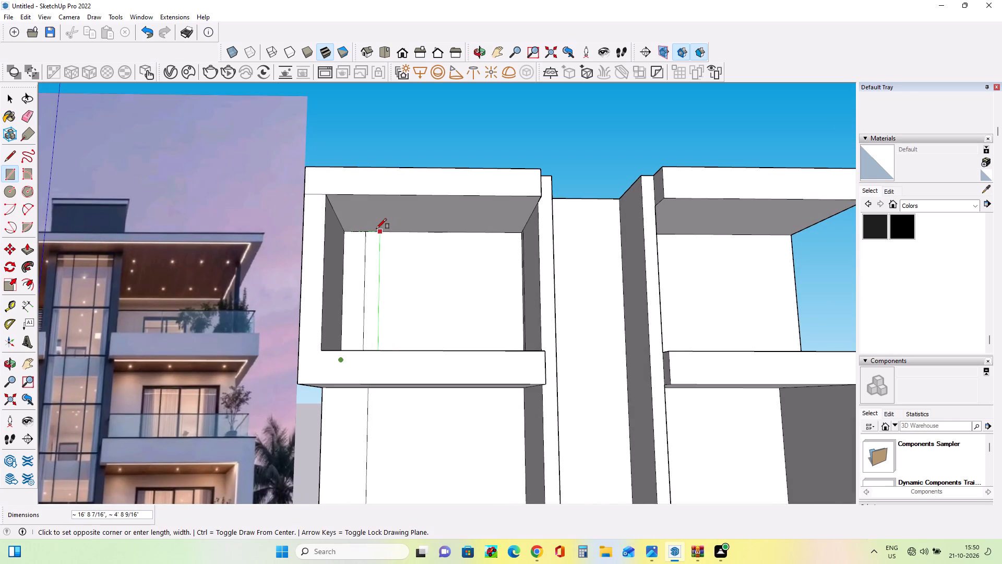
pyautogui.click(374, 229)
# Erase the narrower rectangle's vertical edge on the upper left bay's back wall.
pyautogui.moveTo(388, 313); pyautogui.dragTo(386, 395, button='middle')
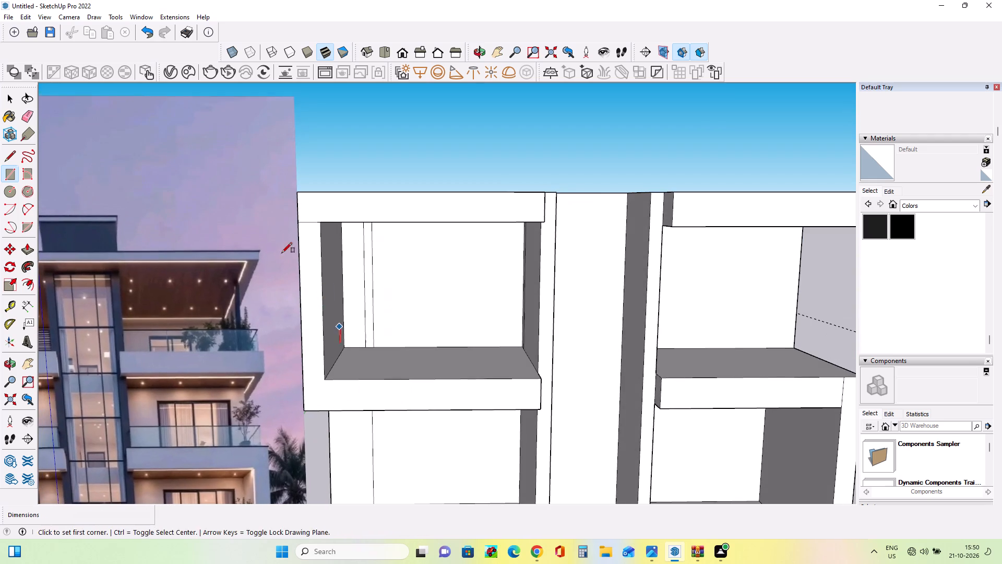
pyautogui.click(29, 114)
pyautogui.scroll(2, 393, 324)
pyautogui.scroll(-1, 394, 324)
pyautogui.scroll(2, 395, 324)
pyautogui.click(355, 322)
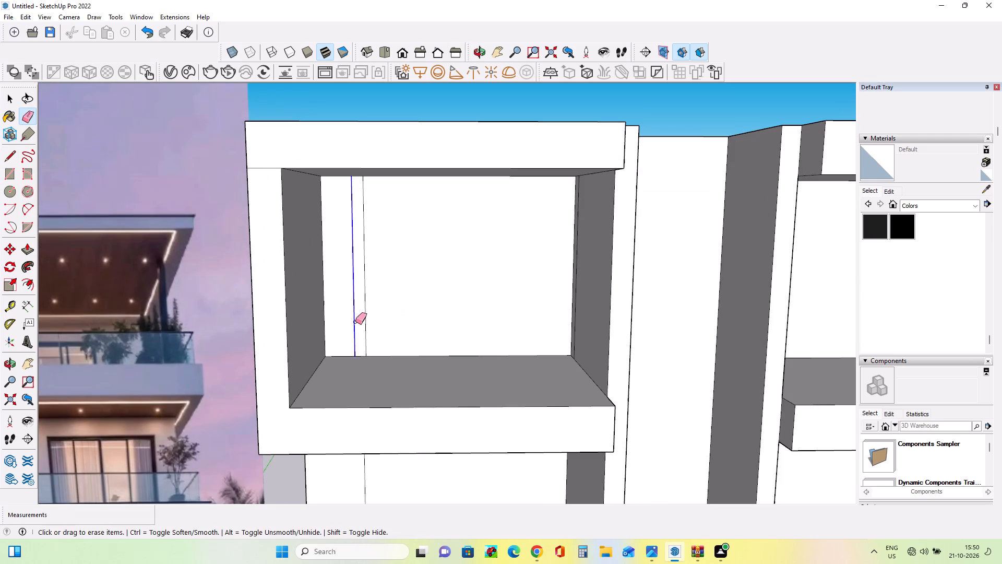
# Compare the building's bays, side frames and central bay with the reference façade image.
pyautogui.scroll(-13, 357, 315)
pyautogui.moveTo(379, 371); pyautogui.dragTo(382, 314, button='middle')
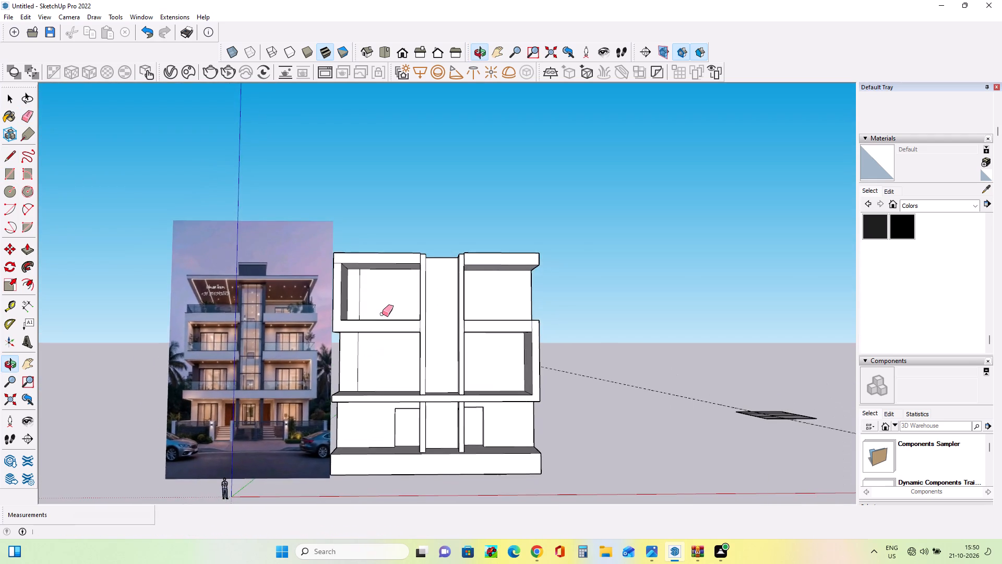
pyautogui.scroll(3, 382, 314)
pyautogui.moveTo(384, 312); pyautogui.dragTo(385, 360, button='middle')
pyautogui.moveTo(385, 342); pyautogui.dragTo(386, 342, button='middle')
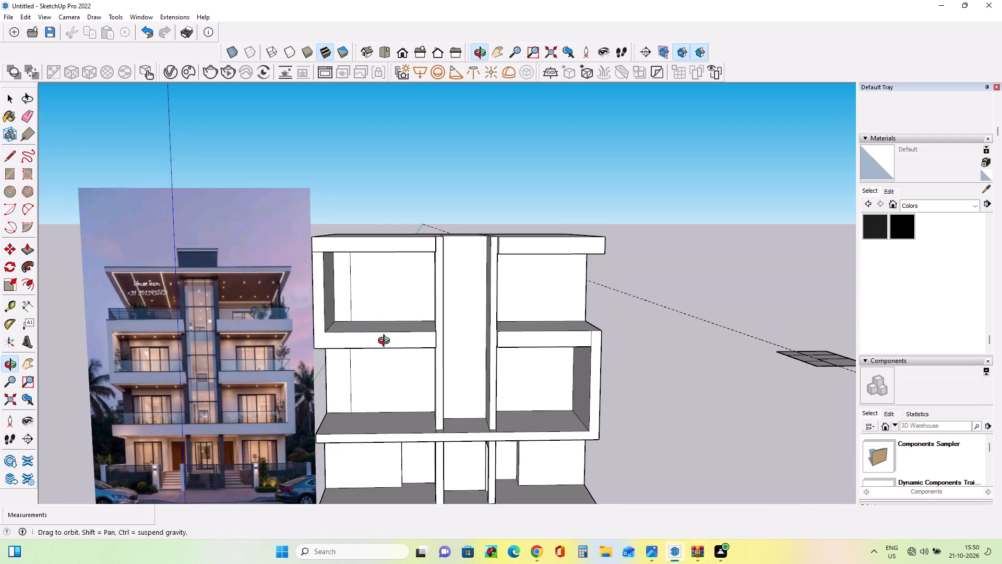
pyautogui.moveTo(386, 342); pyautogui.dragTo(389, 356, button='middle')
pyautogui.moveTo(363, 323); pyautogui.dragTo(366, 330, button='middle')
pyautogui.moveTo(413, 349); pyautogui.dragTo(420, 349, button='middle')
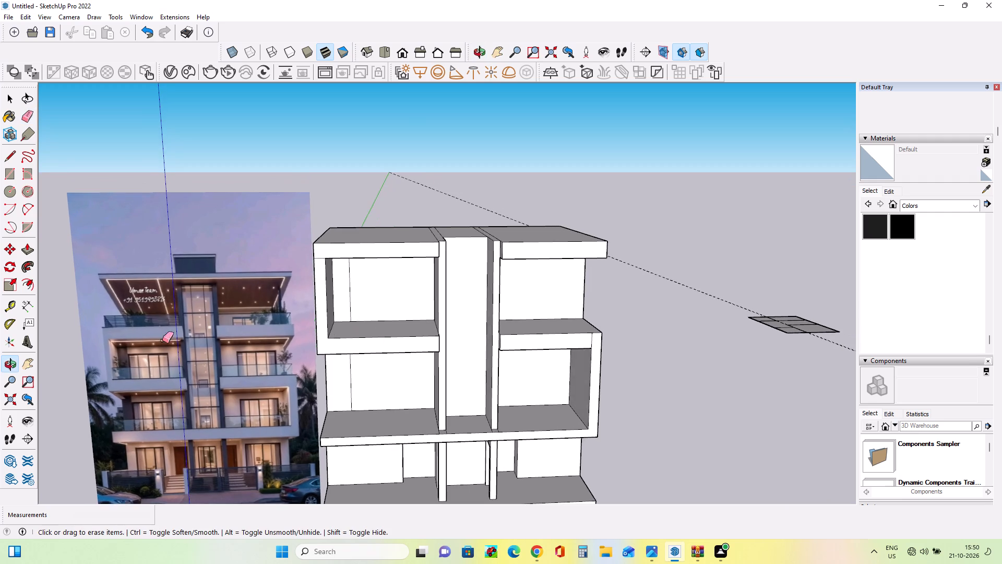
pyautogui.scroll(8, 112, 353)
pyautogui.scroll(-9, 170, 376)
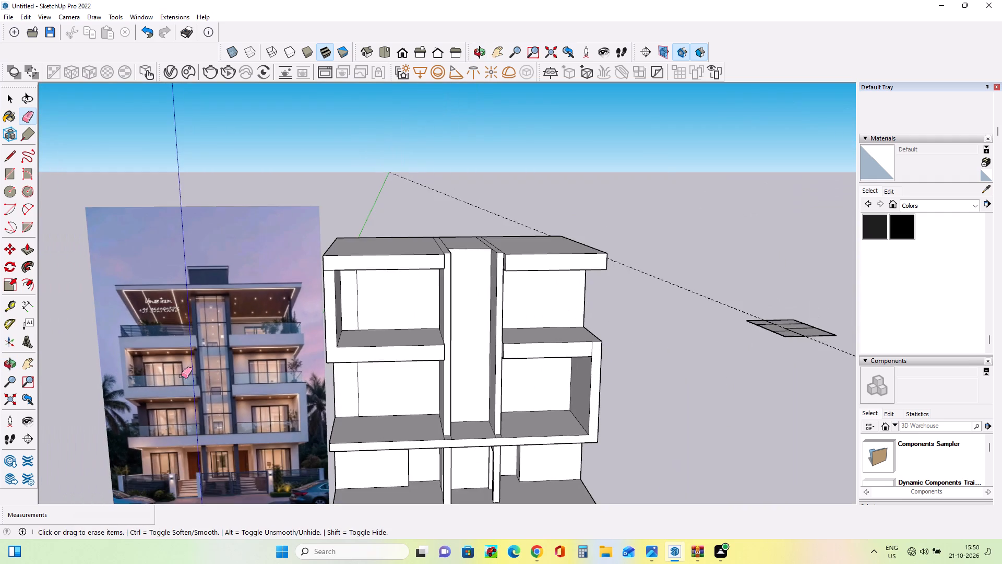
pyautogui.moveTo(218, 375); pyautogui.dragTo(208, 349, button='middle')
pyautogui.scroll(-3, 208, 349)
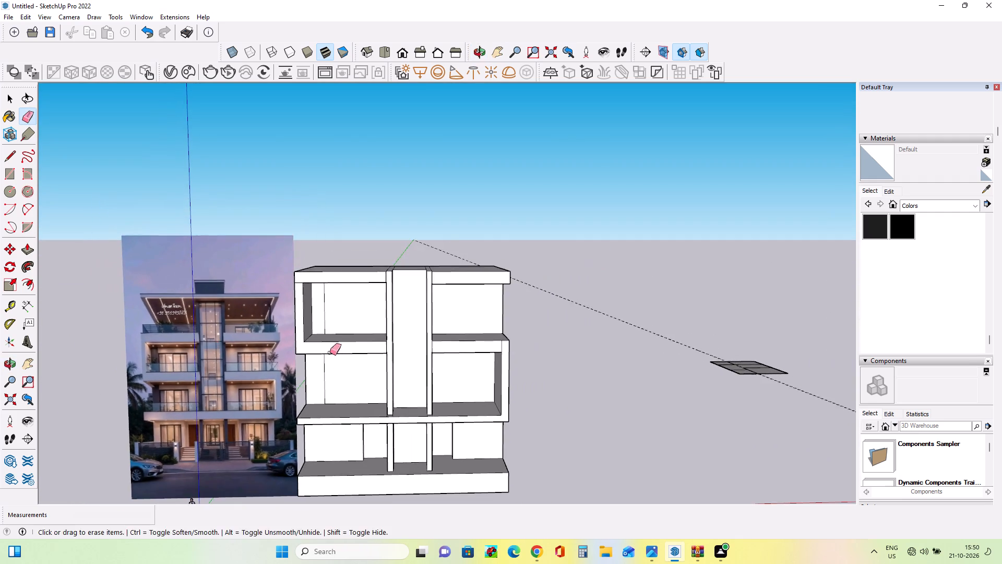
pyautogui.moveTo(330, 352); pyautogui.dragTo(351, 386, button='middle')
pyautogui.scroll(-1, 351, 386)
pyautogui.moveTo(413, 358); pyautogui.dragTo(418, 381, button='middle')
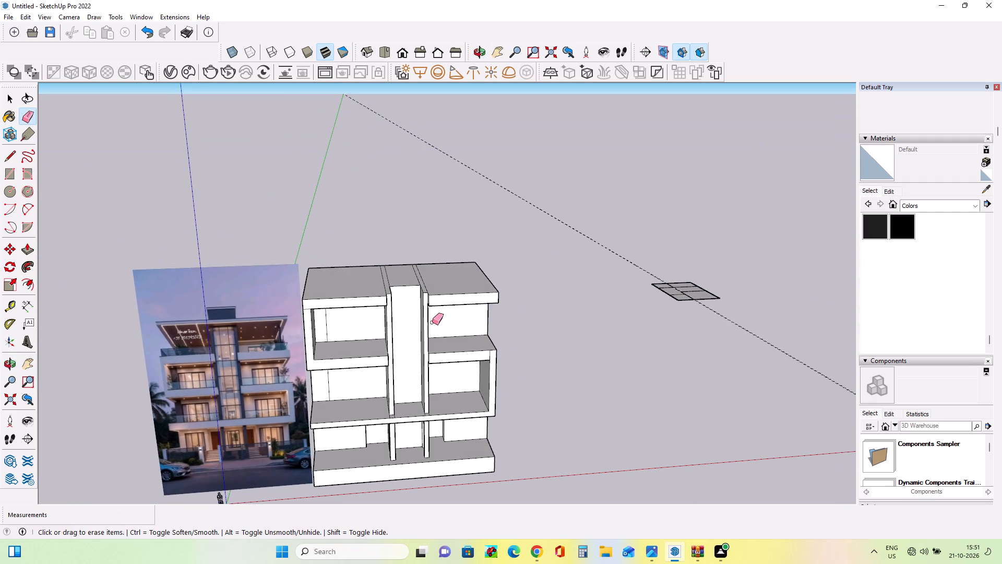
pyautogui.moveTo(432, 329); pyautogui.dragTo(410, 321, button='middle')
pyautogui.scroll(3, 398, 310)
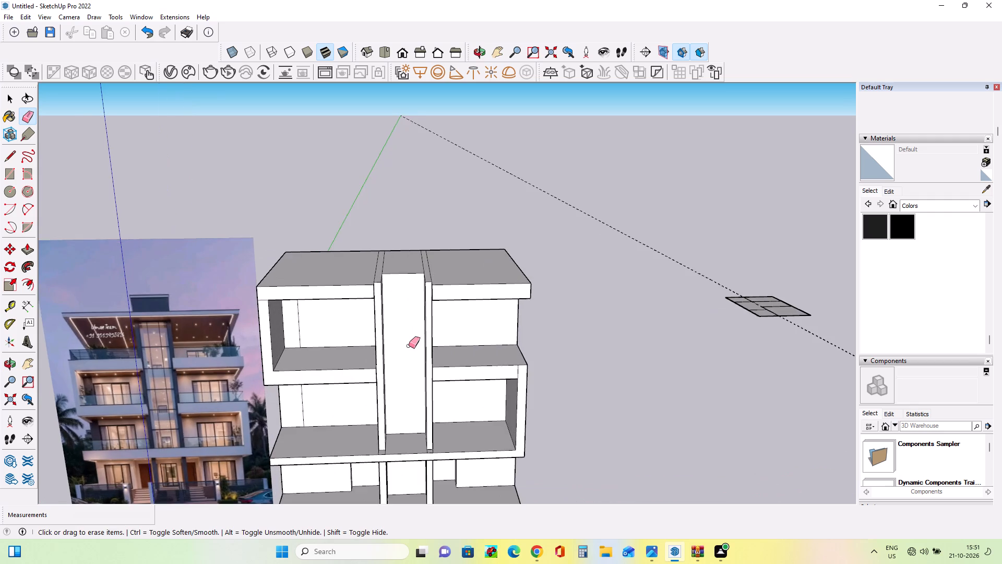
pyautogui.moveTo(410, 352); pyautogui.dragTo(371, 356, button='middle')
pyautogui.moveTo(396, 367); pyautogui.dragTo(401, 374, button='middle')
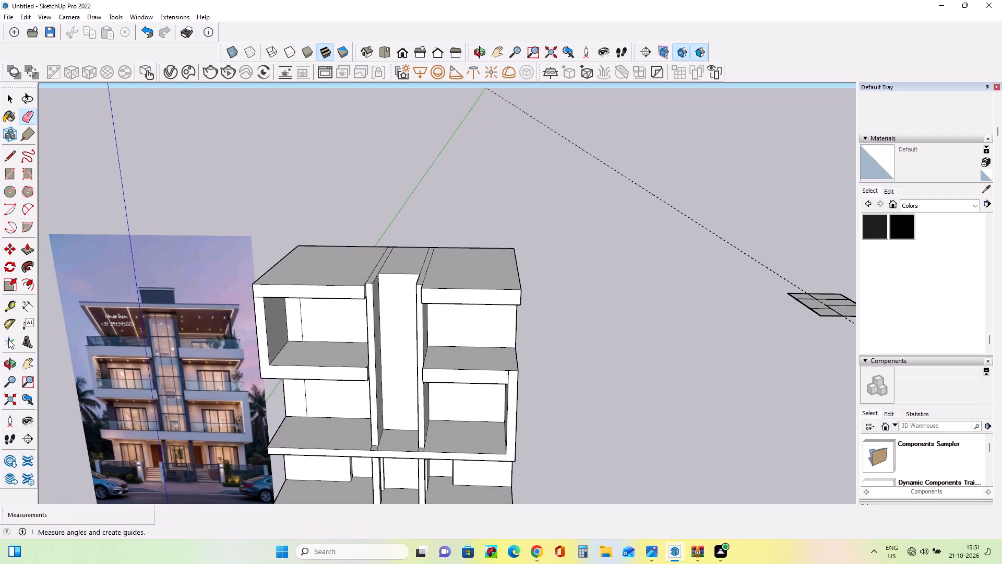
# Push/Pull the central bay's tall back wall face forward about 5' 8 3/4" between the dividing walls.
pyautogui.scroll(2, 338, 312)
pyautogui.middleClick(339, 323)
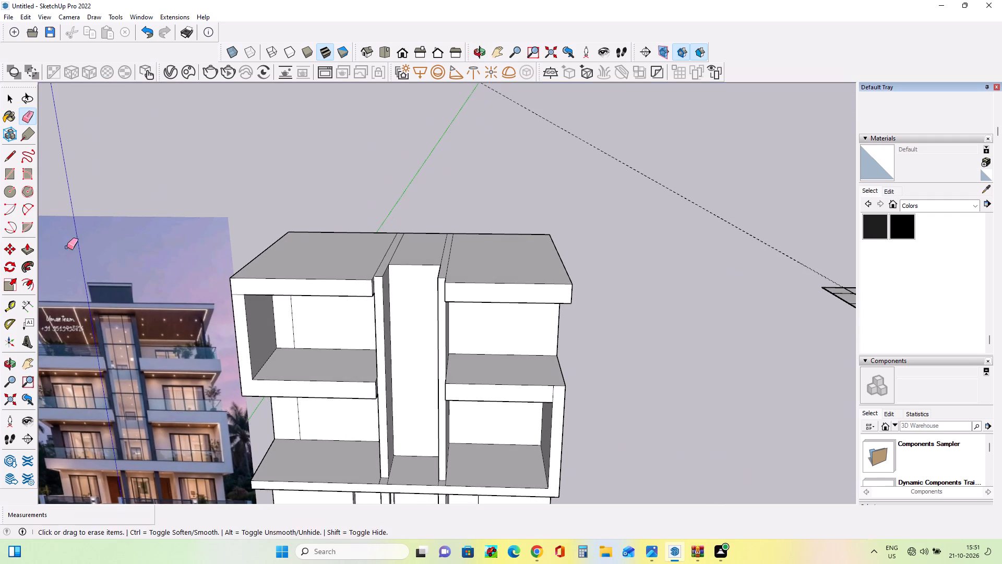
pyautogui.click(29, 245)
pyautogui.click(397, 379)
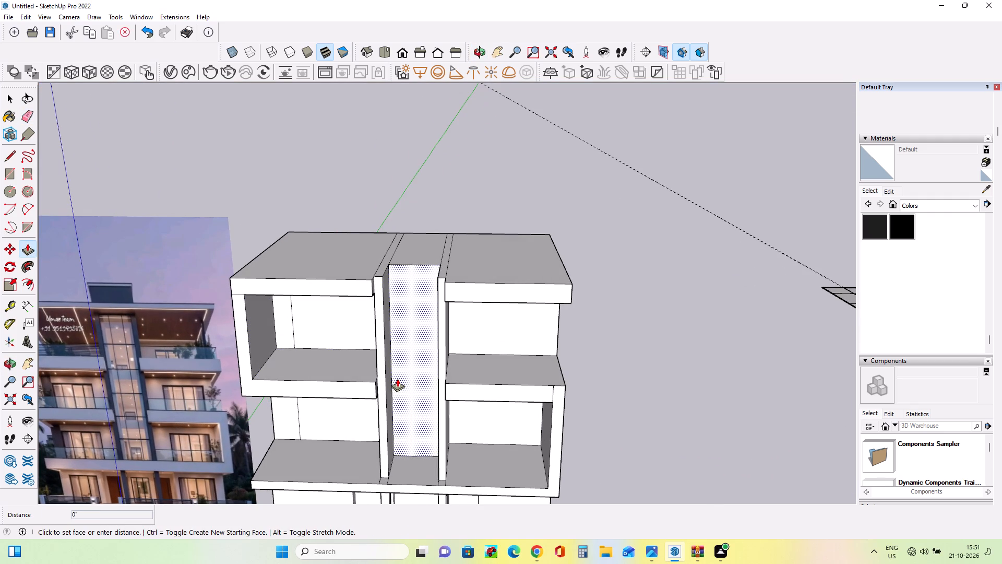
pyautogui.click(392, 391)
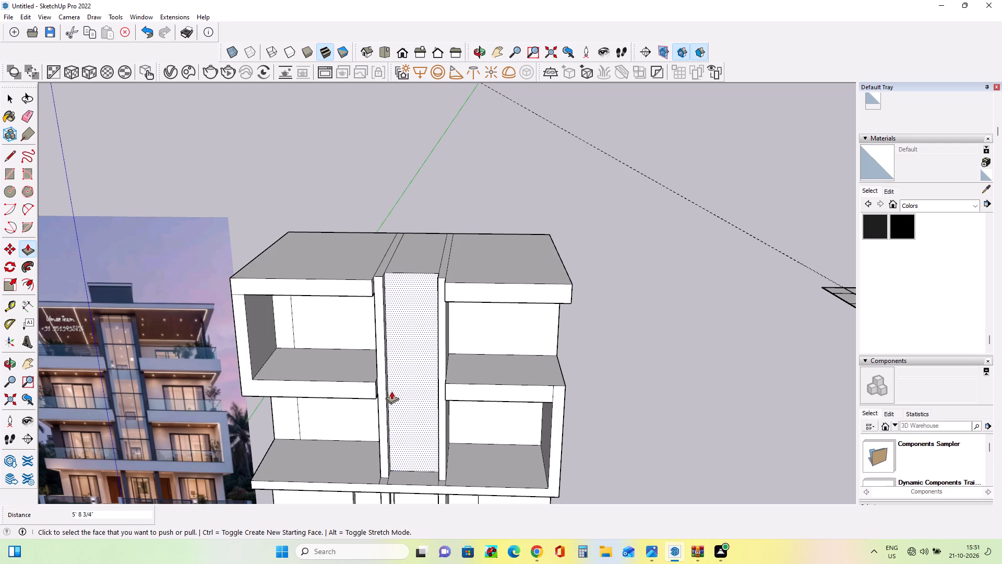
# Readjust the depth of the central bay's tall wall face by about 1' 7 9/16" with Push/Pull.
pyautogui.middleClick(415, 387)
pyautogui.moveTo(406, 384); pyautogui.dragTo(412, 327, button='middle')
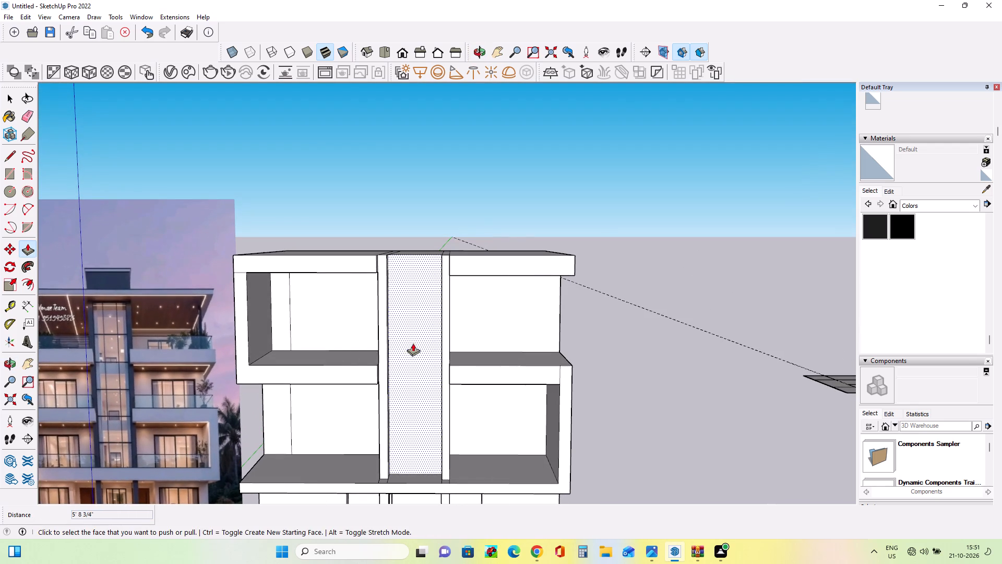
pyautogui.click(412, 346)
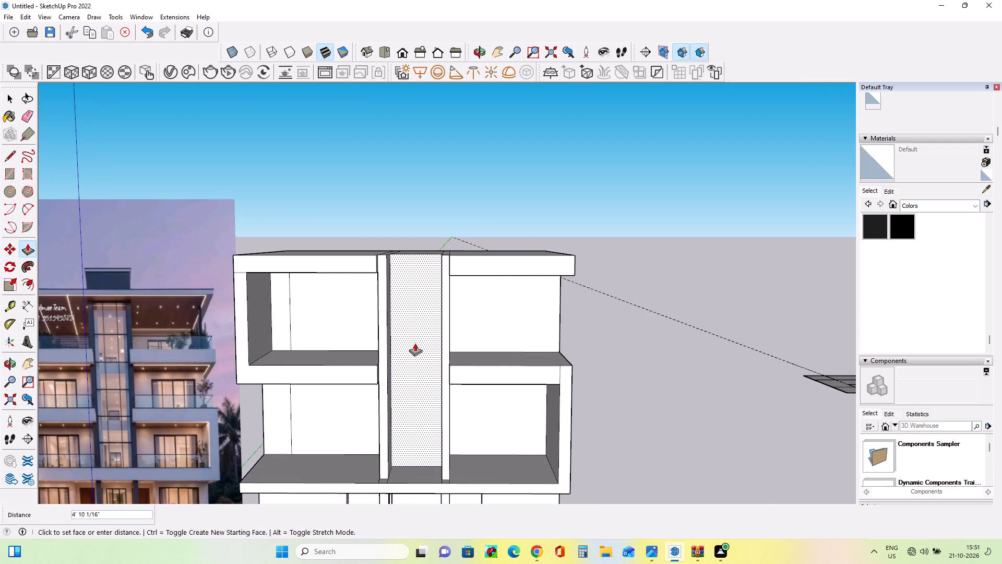
# Push/Pull the central bay's tall wall face forward about 1' 3 1/4".
pyautogui.moveTo(490, 399); pyautogui.dragTo(469, 490, button='middle')
pyautogui.scroll(-4, 500, 414)
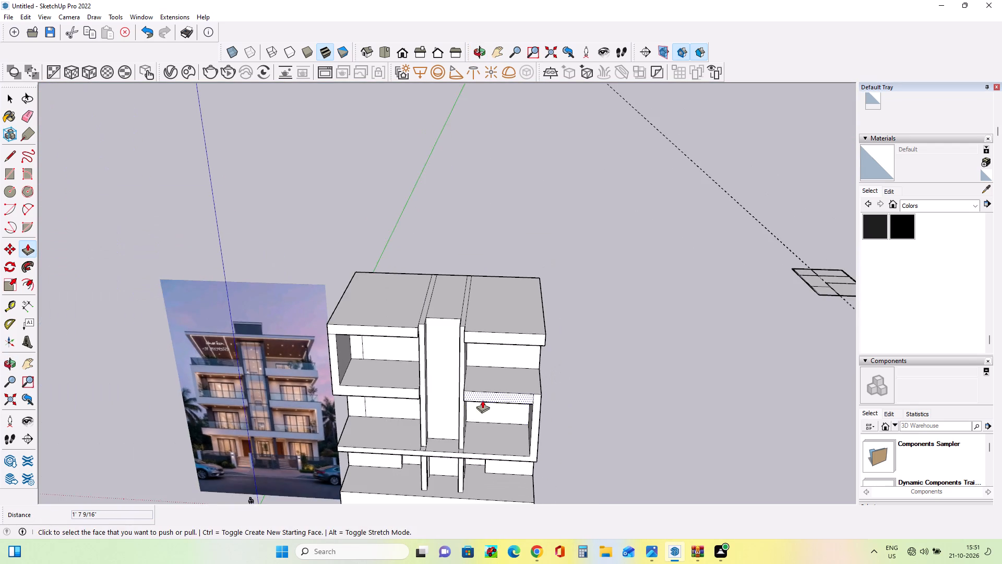
pyautogui.moveTo(485, 404); pyautogui.dragTo(514, 441, button='middle')
pyautogui.scroll(4, 443, 342)
pyautogui.moveTo(449, 361); pyautogui.dragTo(387, 361, button='middle')
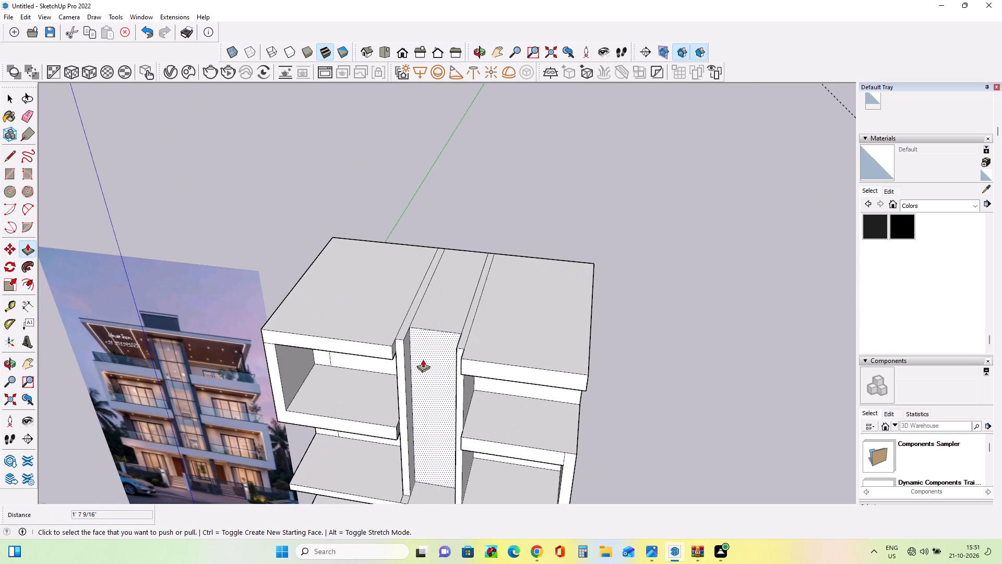
pyautogui.click(423, 359)
pyautogui.click(422, 363)
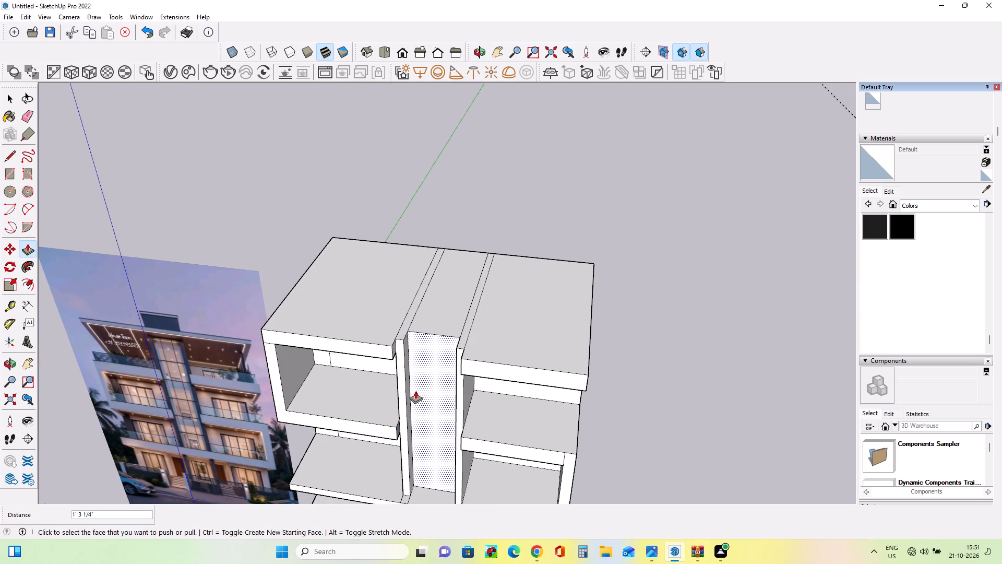
# Push/Pull the top face of the left bay's roof slab up about 12' 5 1/2".
pyautogui.moveTo(415, 391); pyautogui.dragTo(474, 401, button='middle')
pyautogui.moveTo(443, 323); pyautogui.dragTo(451, 345, button='middle')
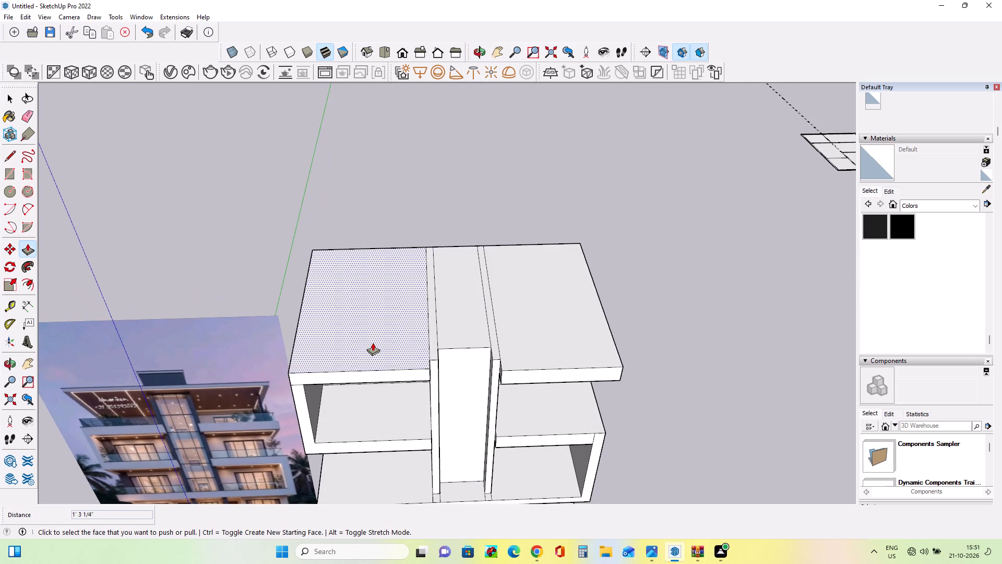
pyautogui.click(373, 343)
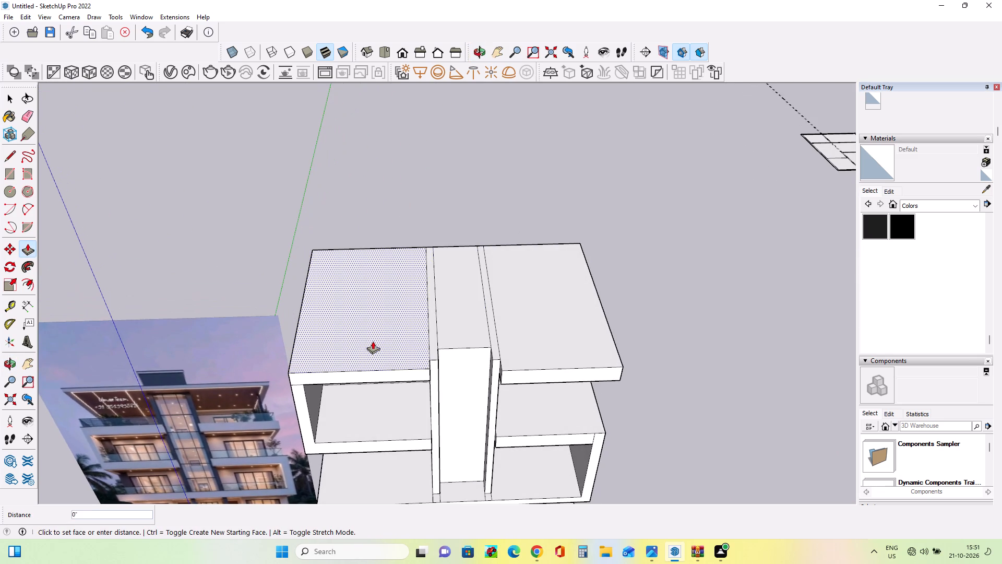
pyautogui.click(370, 291)
pyautogui.moveTo(371, 360); pyautogui.dragTo(379, 260, button='middle')
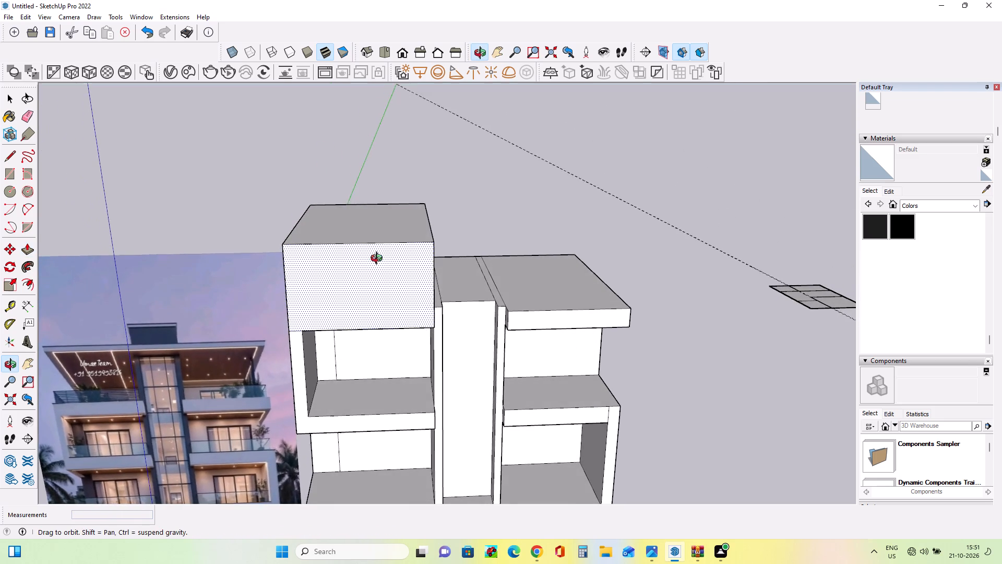
pyautogui.moveTo(379, 260); pyautogui.dragTo(380, 260, button='middle')
pyautogui.scroll(-3, 381, 267)
pyautogui.scroll(-4, 392, 326)
pyautogui.moveTo(398, 326); pyautogui.dragTo(397, 298, button='middle')
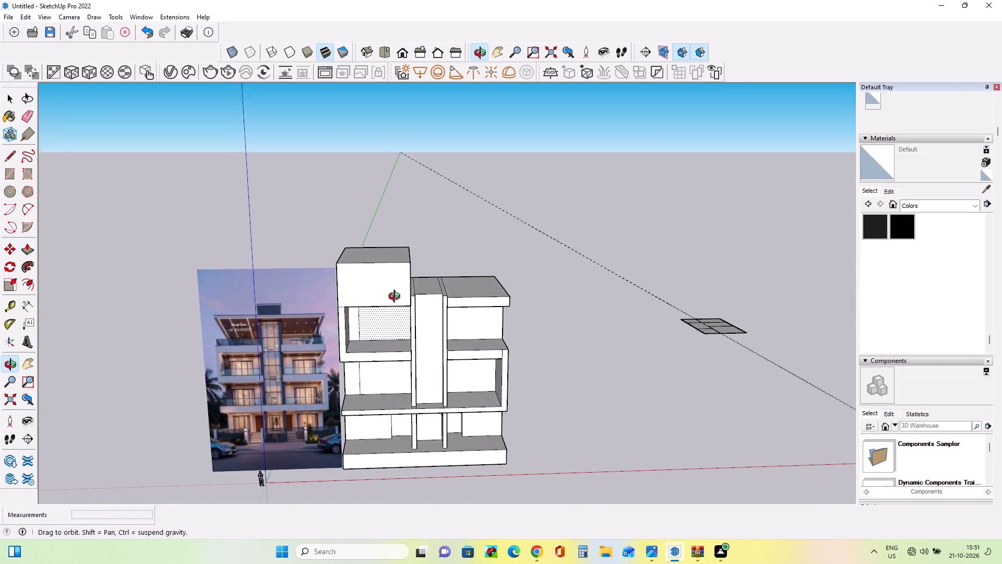
pyautogui.moveTo(397, 298); pyautogui.dragTo(403, 299, button='middle')
pyautogui.moveTo(390, 263); pyautogui.dragTo(395, 269, button='middle')
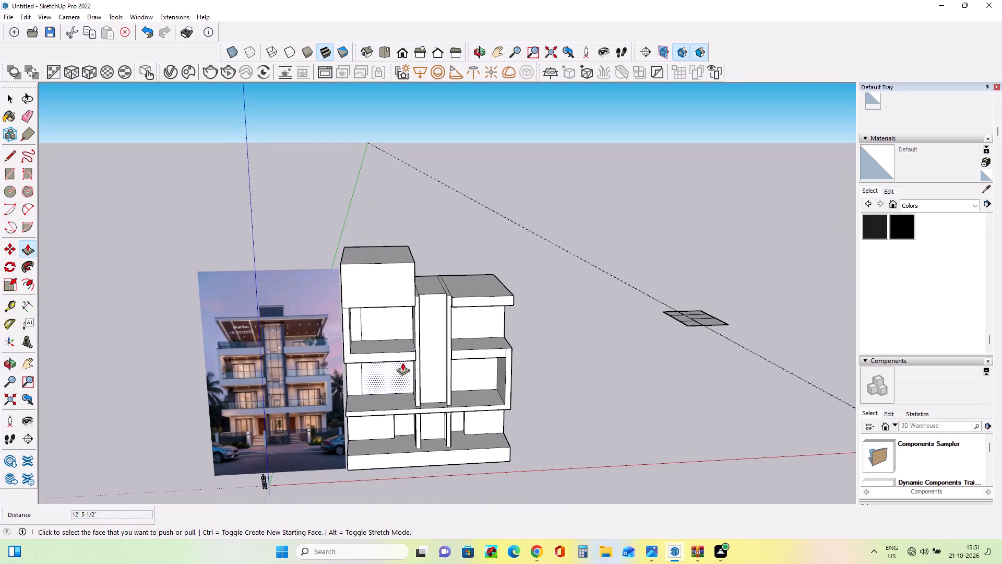
# Push/Pull the top face of the left bay's raised roof down flush with the adjoining central roof.
pyautogui.moveTo(398, 282); pyautogui.dragTo(403, 330, button='middle')
pyautogui.click(384, 255)
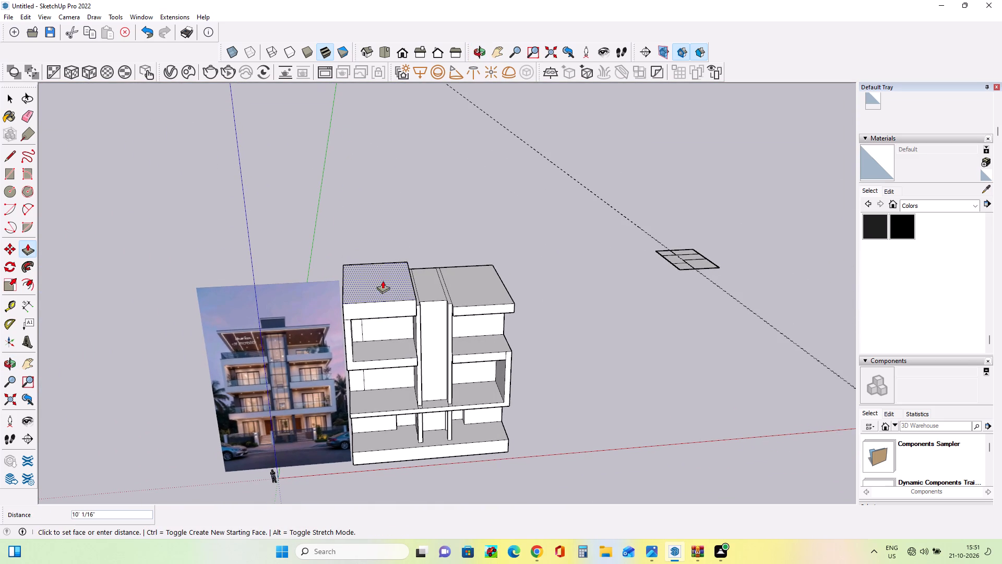
pyautogui.click(427, 288)
# Push/Pull the central bay's top face up about 8' 5 1/2" above the side roofs.
pyautogui.moveTo(409, 336); pyautogui.dragTo(403, 266, button='middle')
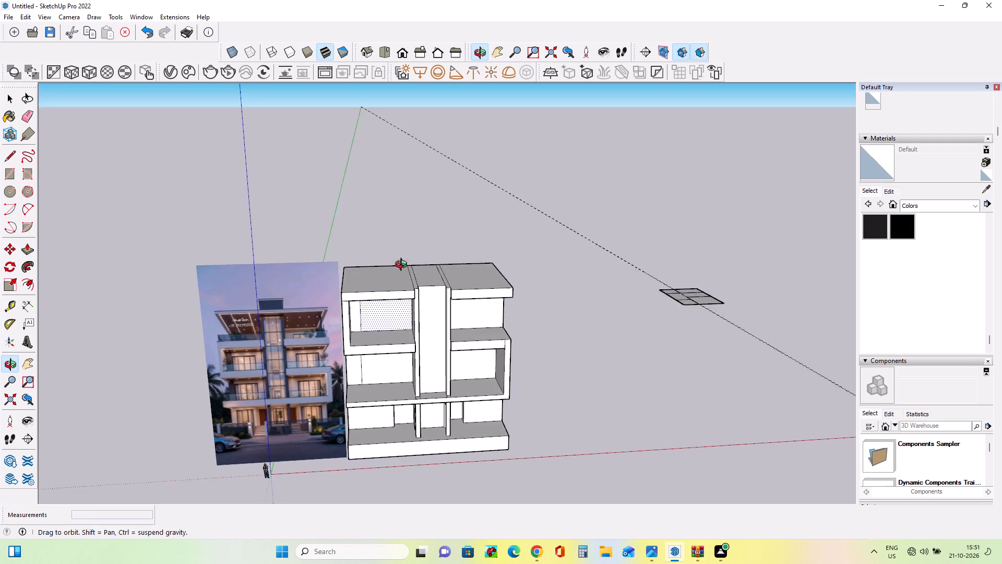
pyautogui.moveTo(403, 266); pyautogui.dragTo(402, 237, button='middle')
pyautogui.scroll(3, 402, 237)
pyautogui.moveTo(454, 315); pyautogui.dragTo(440, 349, button='middle')
pyautogui.moveTo(448, 293); pyautogui.dragTo(447, 327, button='middle')
pyautogui.click(449, 266)
pyautogui.click(447, 232)
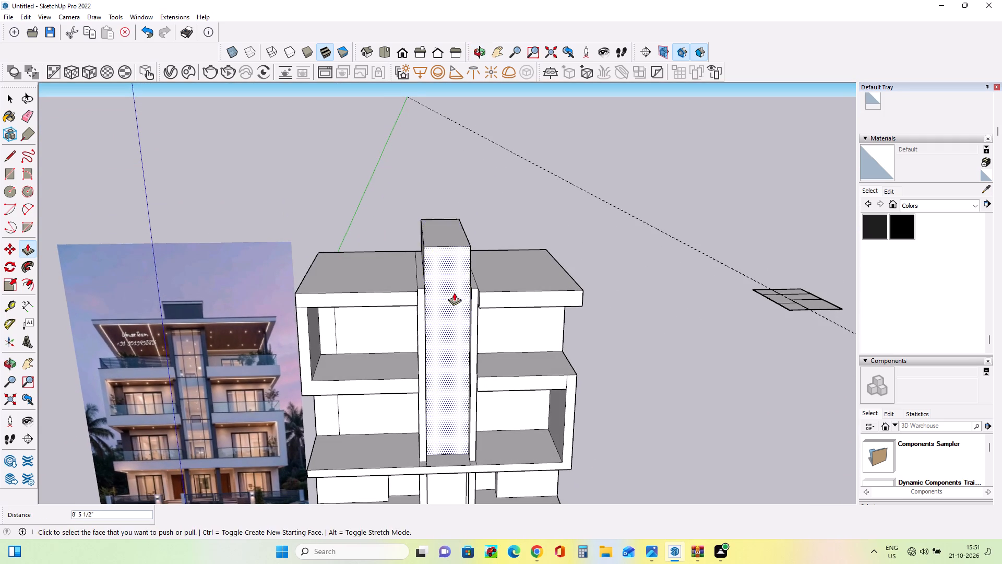
# Push/Pull the top of the left dividing wall up flush with the central bay's raised top.
pyautogui.moveTo(455, 303); pyautogui.dragTo(461, 365, button='middle')
pyautogui.scroll(4, 405, 314)
pyautogui.click(433, 304)
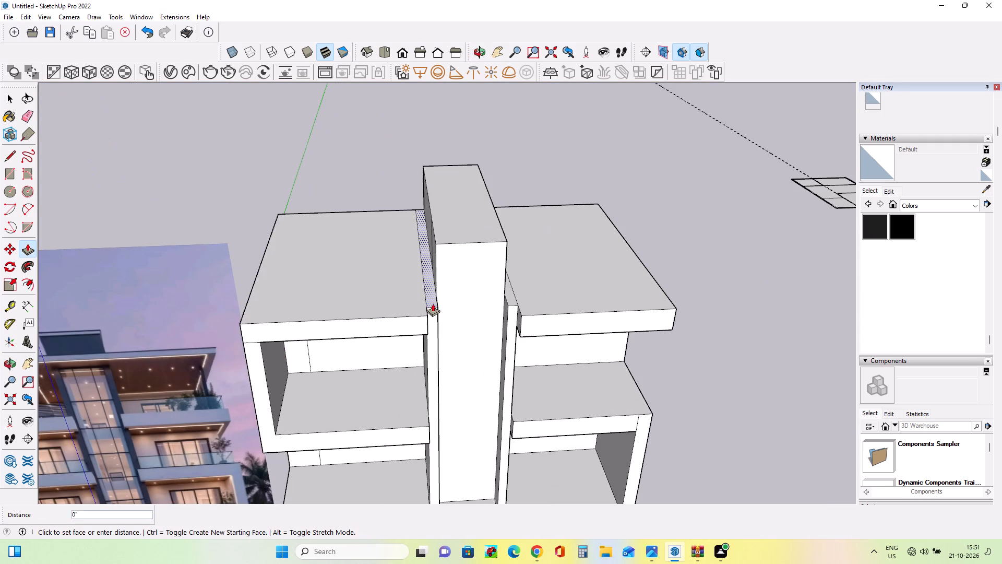
pyautogui.moveTo(456, 230); pyautogui.dragTo(456, 237)
# Push/Pull the top of the right dividing wall up about 8' 5 1/2", flush with the central bay's top.
pyautogui.scroll(-2, 434, 344)
pyautogui.moveTo(432, 344); pyautogui.dragTo(417, 285, button='middle')
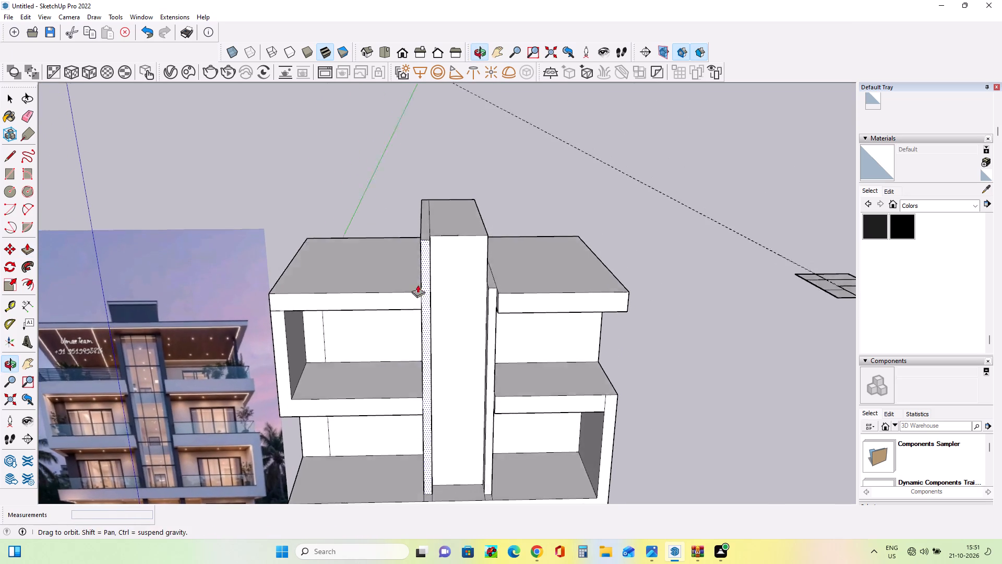
pyautogui.moveTo(417, 285); pyautogui.dragTo(417, 286, button='middle')
pyautogui.moveTo(515, 332); pyautogui.dragTo(511, 350, button='middle')
pyautogui.scroll(3, 504, 270)
pyautogui.moveTo(502, 281); pyautogui.dragTo(471, 321, button='middle')
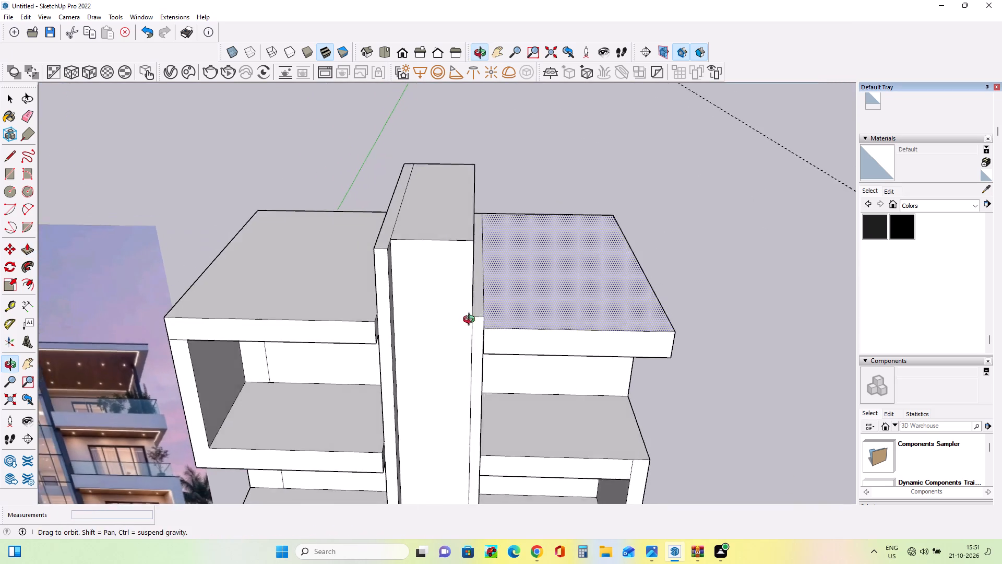
pyautogui.moveTo(471, 321); pyautogui.dragTo(447, 347, button='middle')
pyautogui.click(459, 328)
pyautogui.click(419, 246)
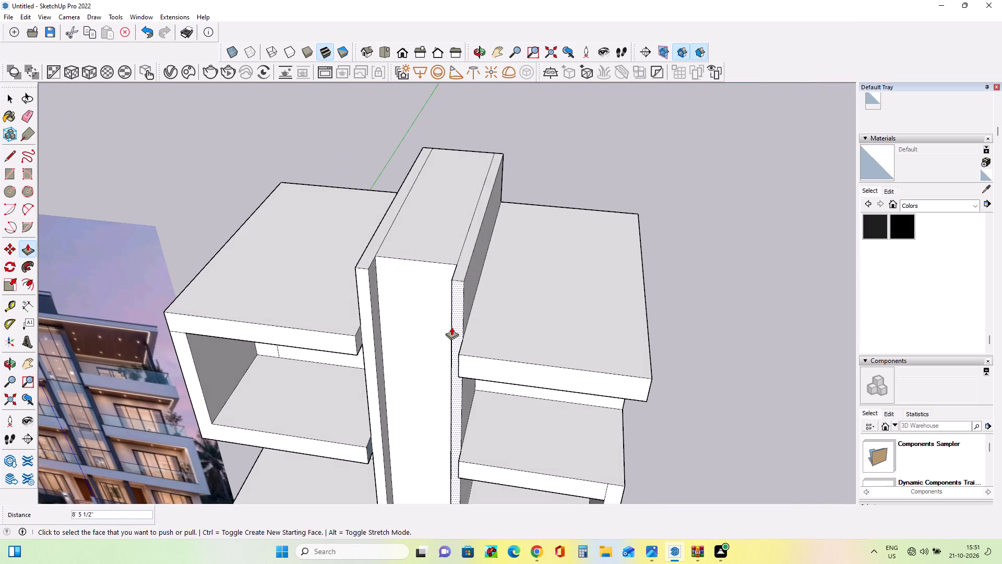
# Check the central bay against the reference image and Push/Pull its tall front face forward about 1' 7 5/16".
pyautogui.moveTo(451, 327); pyautogui.dragTo(492, 321, button='middle')
pyautogui.scroll(-9, 492, 321)
pyautogui.moveTo(438, 340); pyautogui.dragTo(474, 254, button='middle')
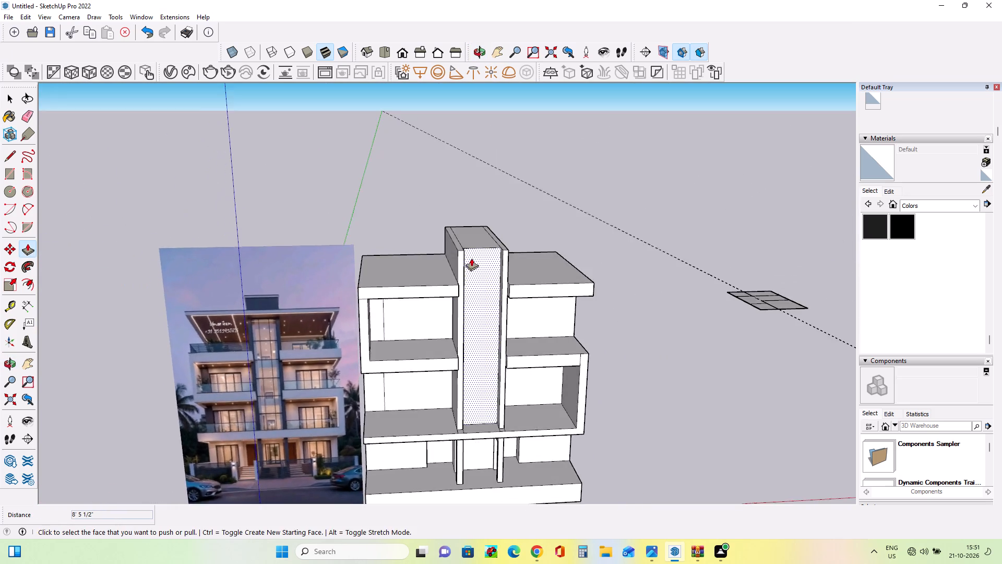
pyautogui.scroll(4, 471, 259)
pyautogui.moveTo(495, 343); pyautogui.dragTo(455, 367, button='middle')
pyautogui.scroll(4, 160, 424)
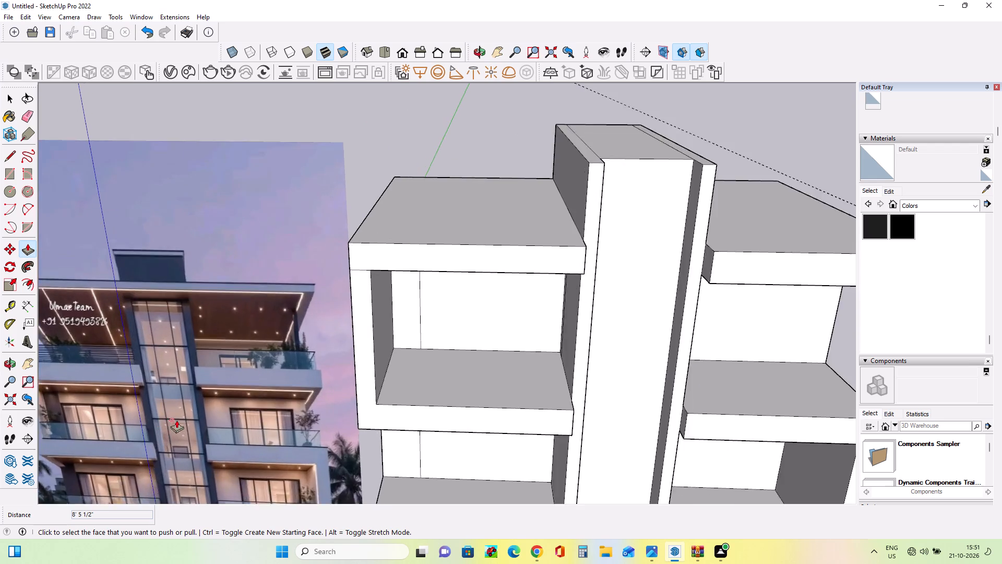
pyautogui.scroll(3, 176, 420)
pyautogui.scroll(-1, 192, 423)
pyautogui.scroll(6, 192, 423)
pyautogui.scroll(-5, 194, 419)
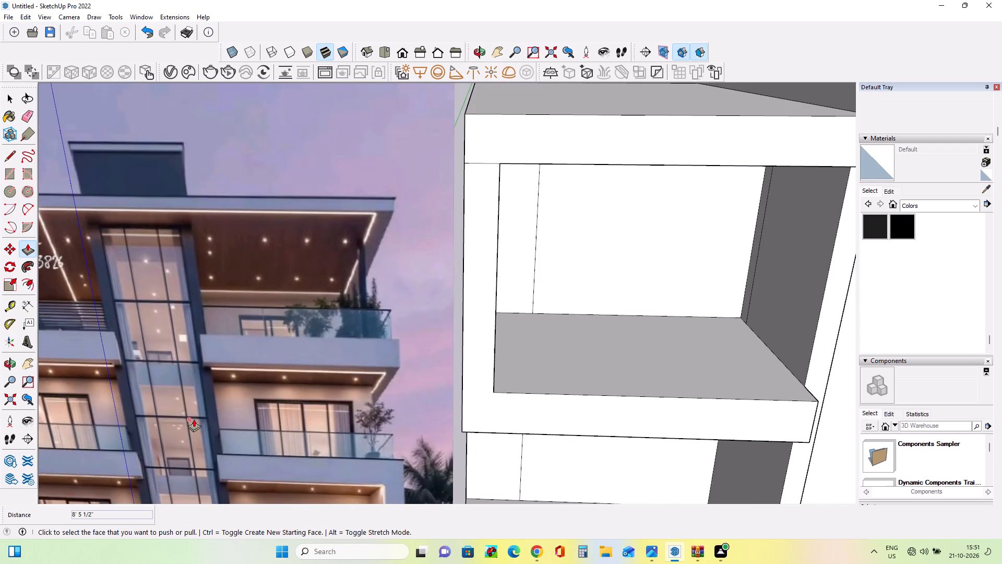
pyautogui.scroll(-10, 194, 418)
pyautogui.click(434, 406)
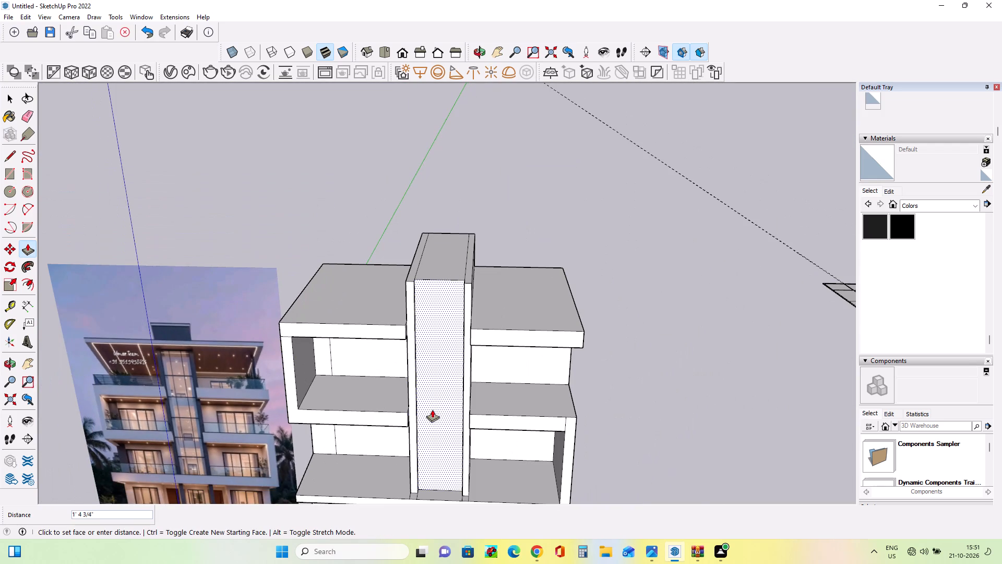
pyautogui.click(432, 409)
# Readjust the depth of the central bay's tall front face by about 5 15/16" with Push/Pull.
pyautogui.moveTo(452, 422); pyautogui.dragTo(477, 373, button='middle')
pyautogui.scroll(2, 458, 347)
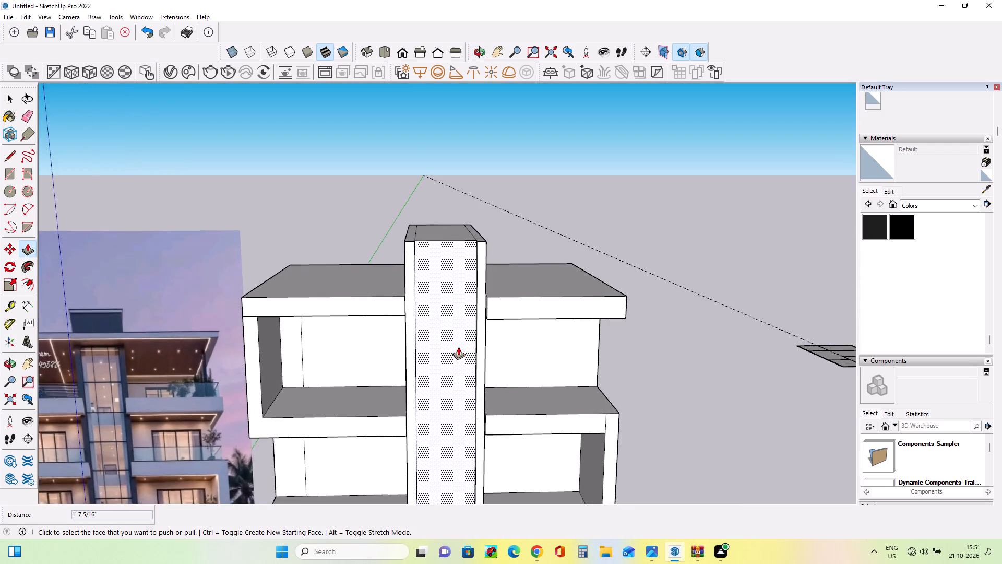
pyautogui.scroll(1, 458, 347)
pyautogui.moveTo(458, 371); pyautogui.dragTo(401, 419, button='middle')
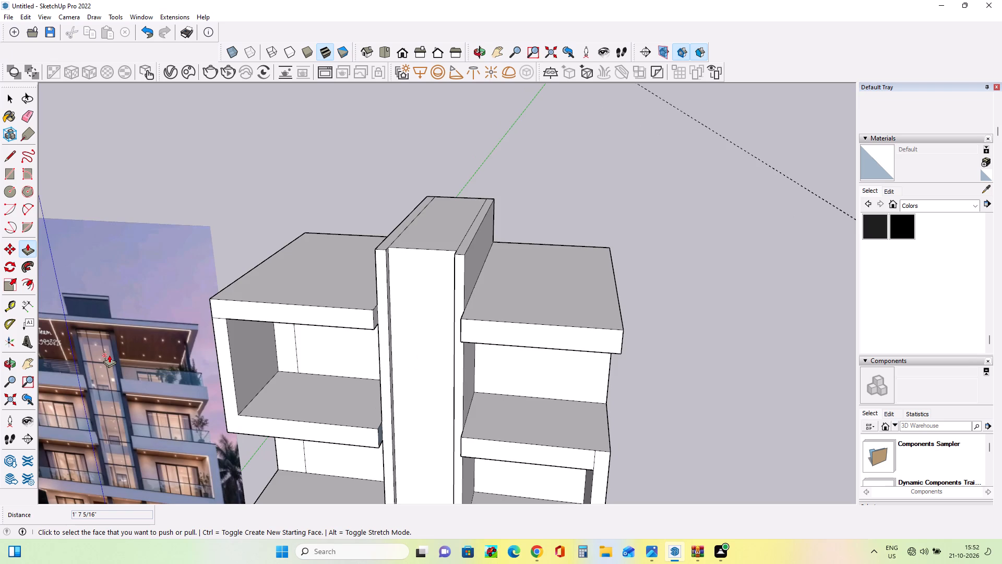
pyautogui.scroll(-3, 109, 355)
pyautogui.scroll(6, 77, 385)
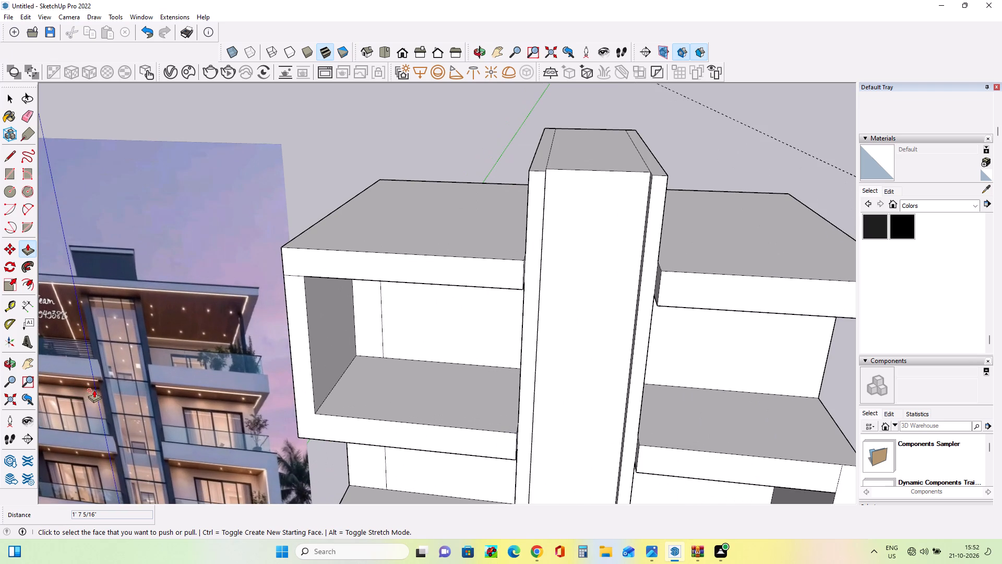
pyautogui.click(556, 380)
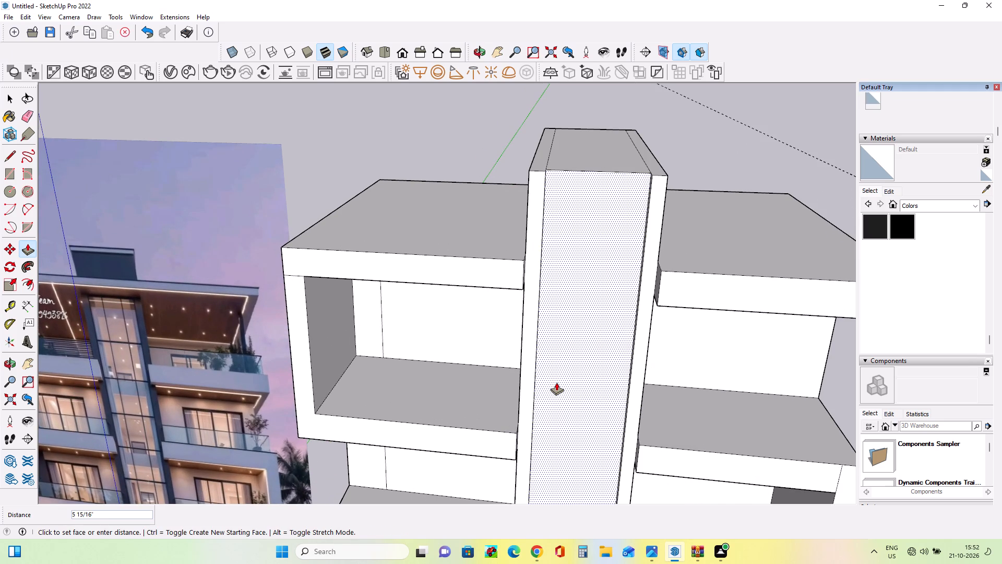
pyautogui.click(556, 382)
# Examine the raised central bay's front face, dividing walls and adjoining roof slabs from several angles.
pyautogui.scroll(-3, 420, 399)
pyautogui.moveTo(635, 424); pyautogui.dragTo(617, 425, button='middle')
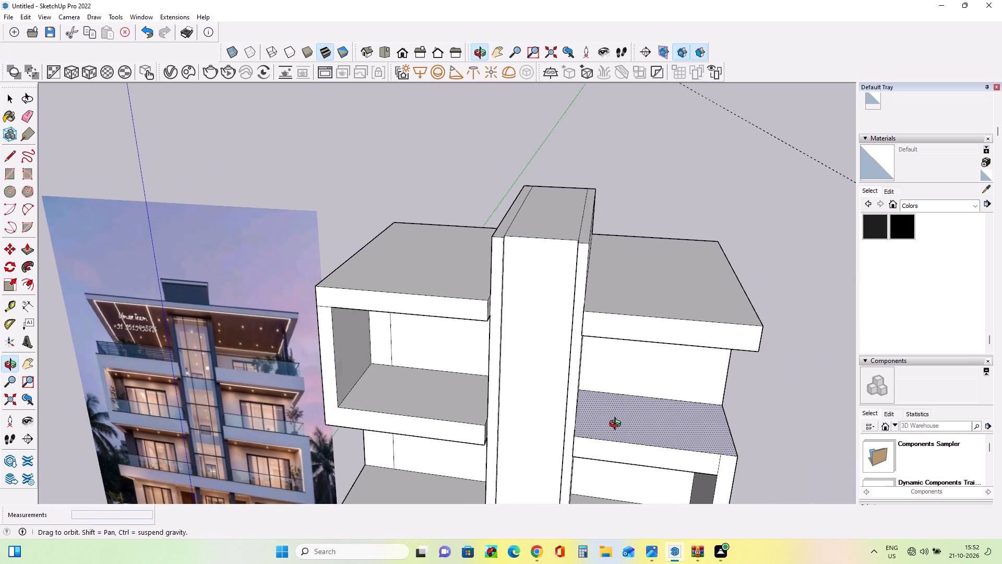
pyautogui.moveTo(617, 425); pyautogui.dragTo(581, 433, button='middle')
pyautogui.scroll(4, 540, 405)
pyautogui.middleClick(540, 405)
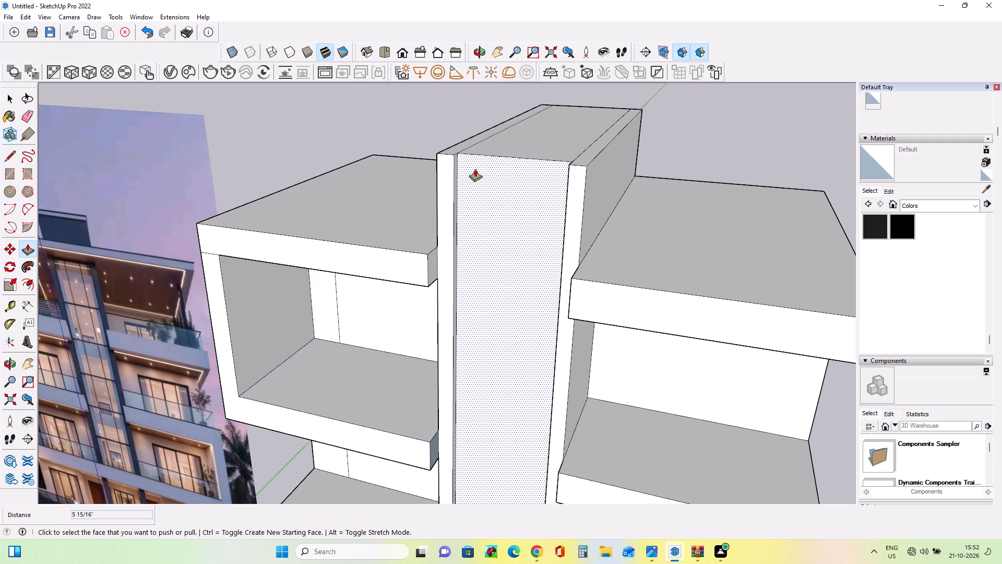
pyautogui.moveTo(406, 190); pyautogui.dragTo(426, 195, button='middle')
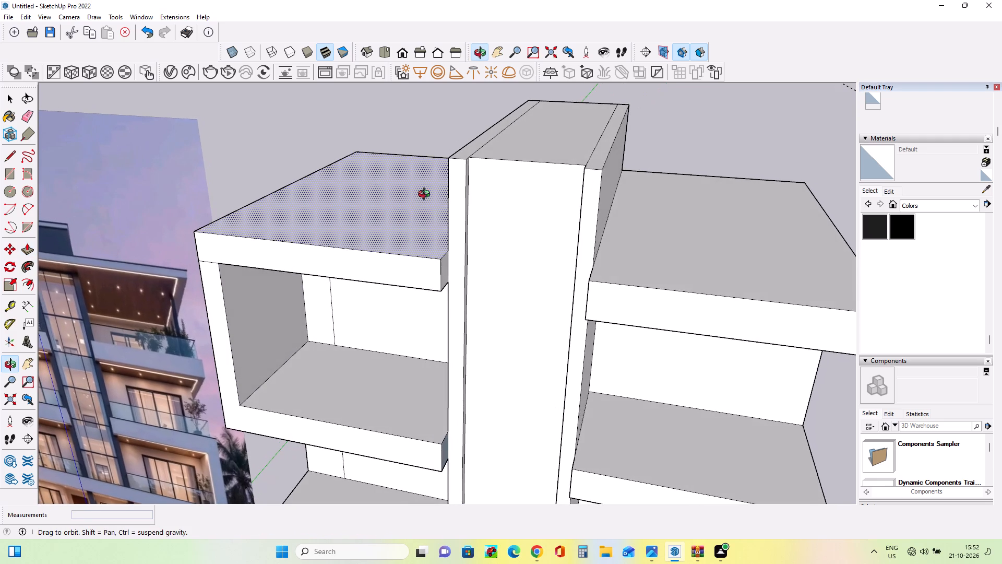
pyautogui.moveTo(426, 195); pyautogui.dragTo(426, 184, button='middle')
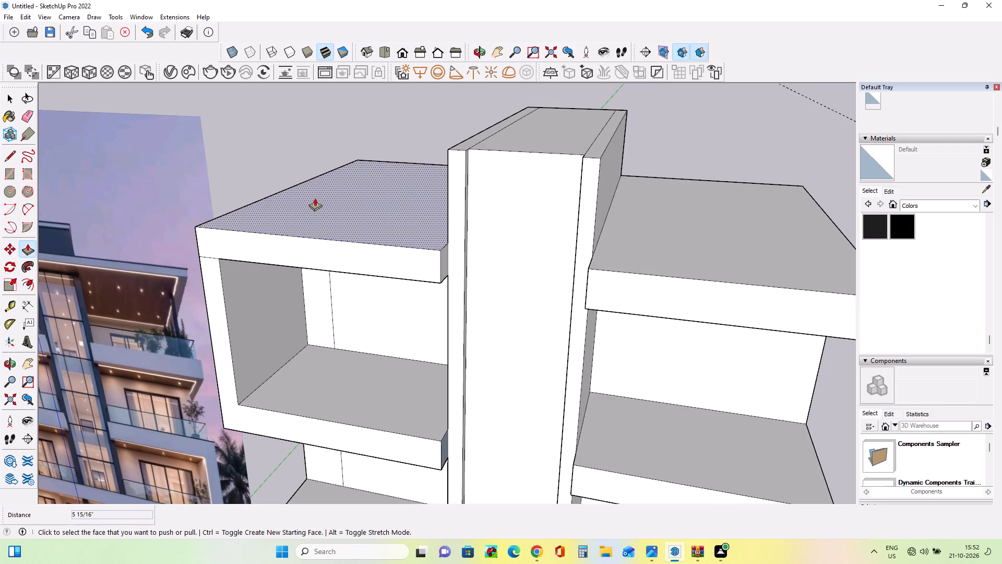
pyautogui.middleClick(315, 198)
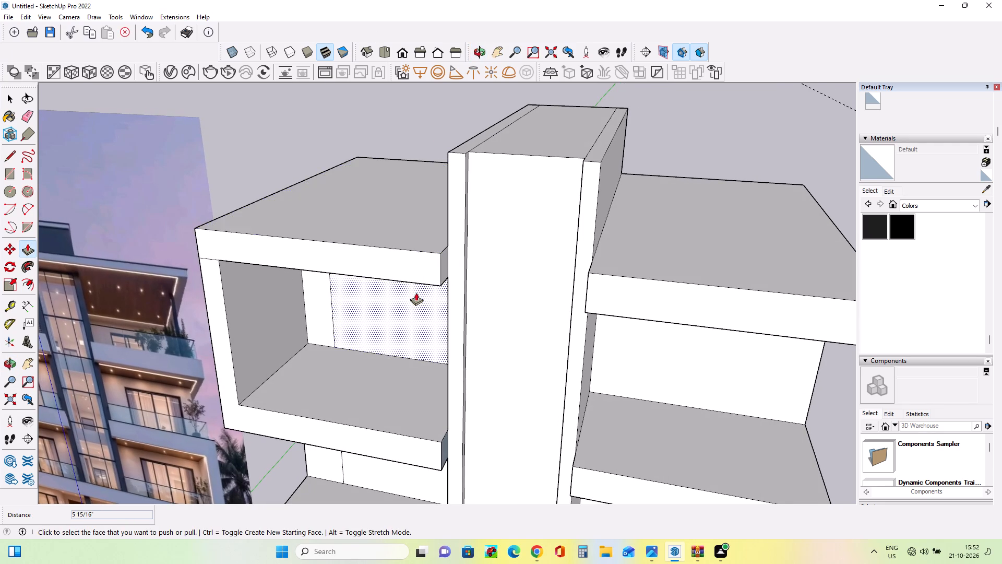
pyautogui.moveTo(416, 292); pyautogui.dragTo(410, 289, button='middle')
pyautogui.moveTo(283, 204); pyautogui.dragTo(284, 209, button='middle')
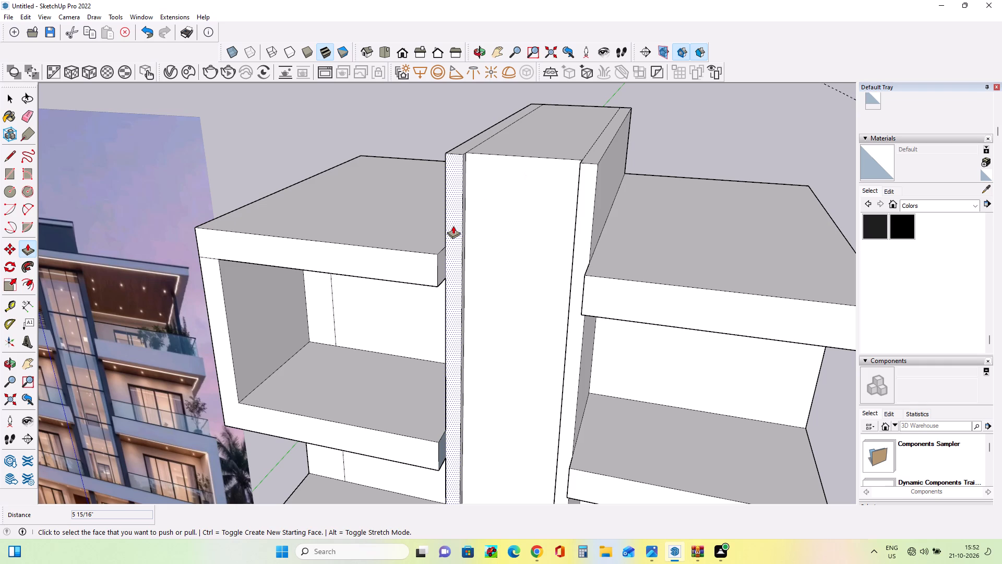
pyautogui.middleClick(413, 241)
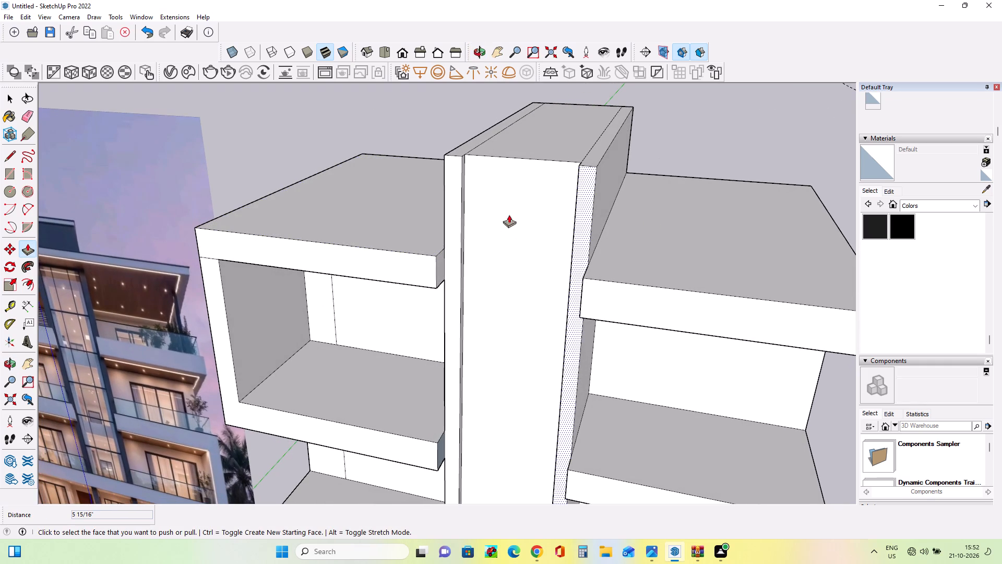
pyautogui.middleClick(471, 241)
pyautogui.scroll(-1, 472, 241)
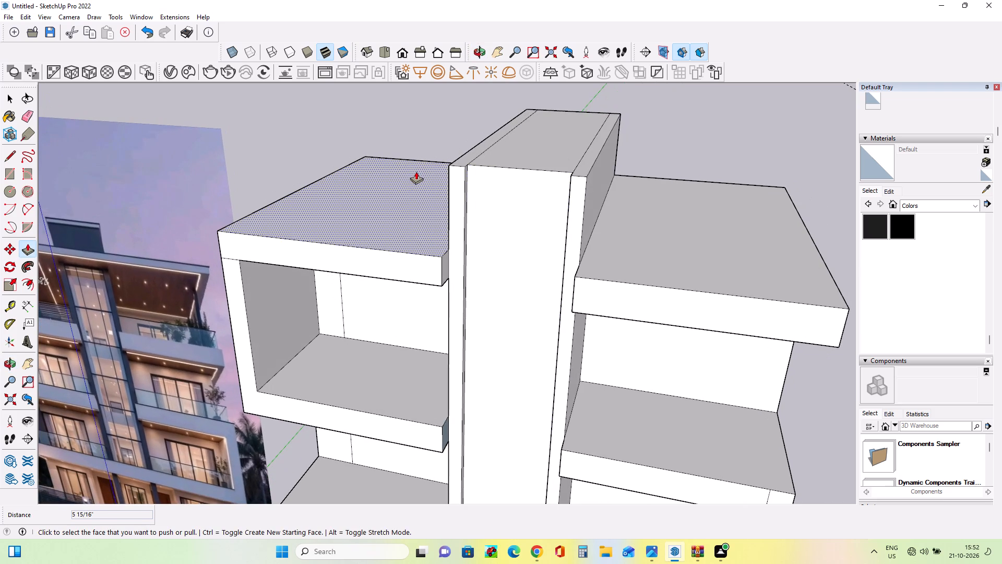
pyautogui.moveTo(430, 203); pyautogui.dragTo(446, 214, button='middle')
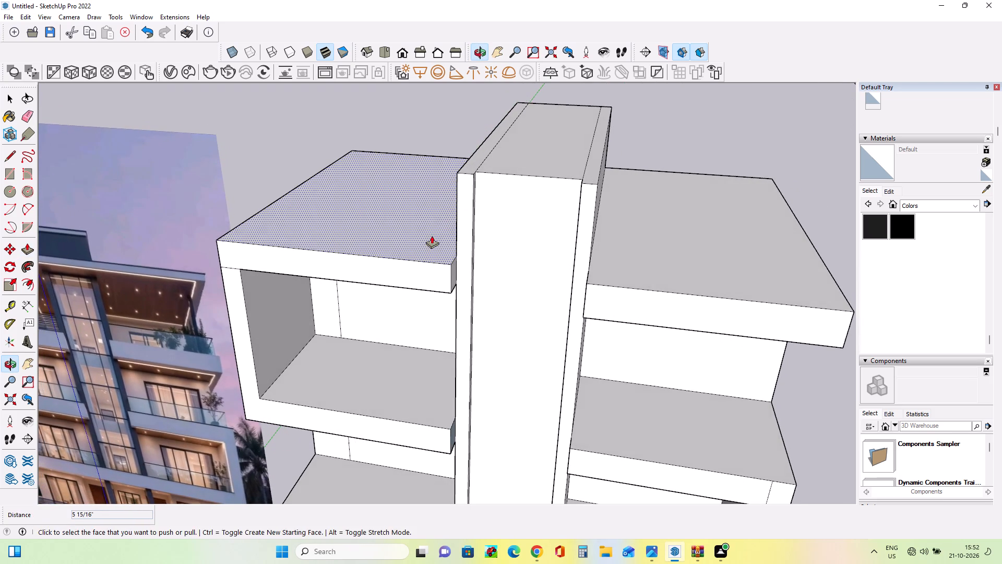
pyautogui.moveTo(432, 236); pyautogui.dragTo(455, 229, button='middle')
pyautogui.moveTo(470, 244); pyautogui.dragTo(450, 236, button='middle')
pyautogui.scroll(3, 527, 219)
pyautogui.moveTo(528, 241); pyautogui.dragTo(541, 268, button='middle')
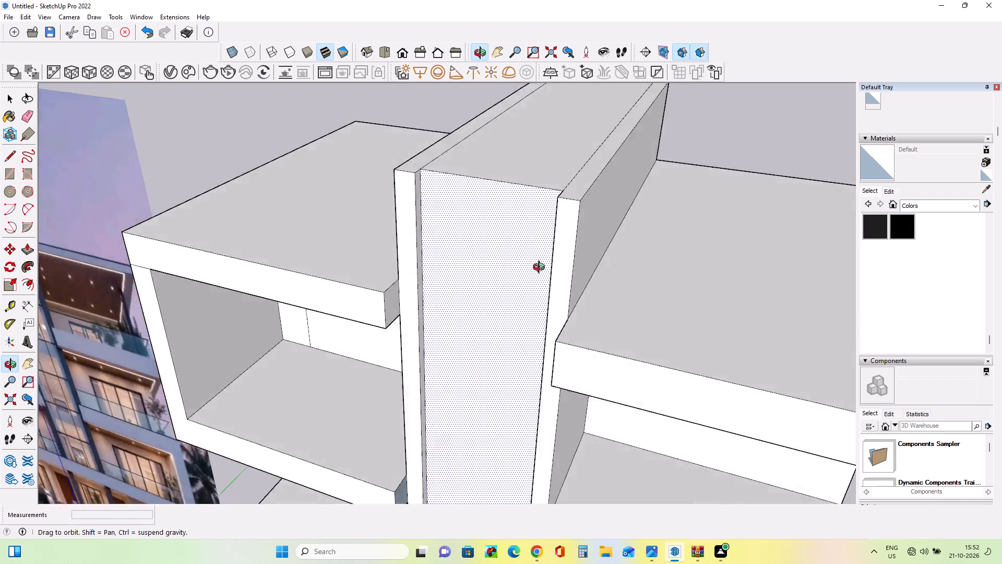
pyautogui.moveTo(541, 268); pyautogui.dragTo(605, 247, button='middle')
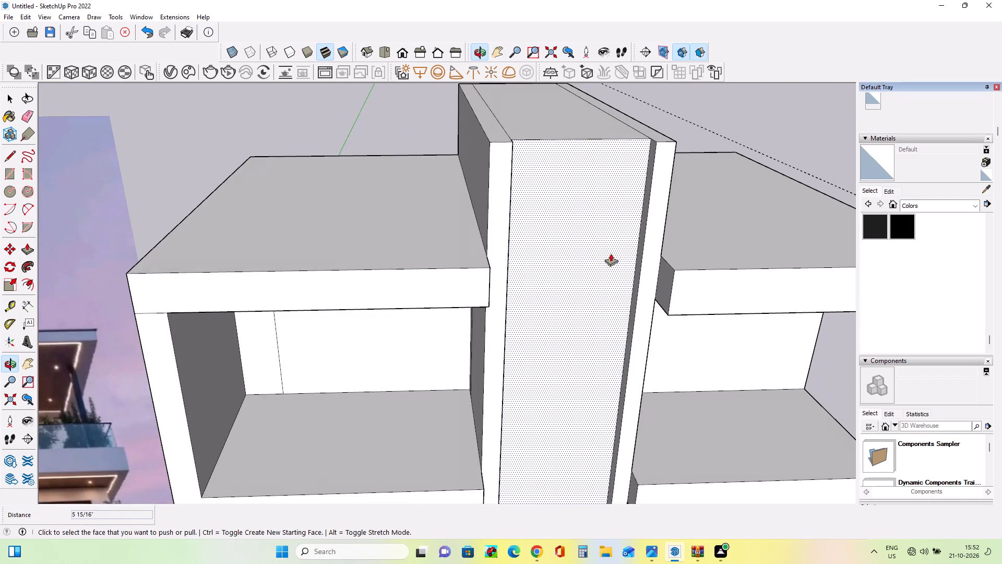
pyautogui.moveTo(648, 261); pyautogui.dragTo(463, 249, button='middle')
pyautogui.moveTo(431, 242); pyautogui.dragTo(505, 262, button='middle')
pyautogui.scroll(-1, 506, 262)
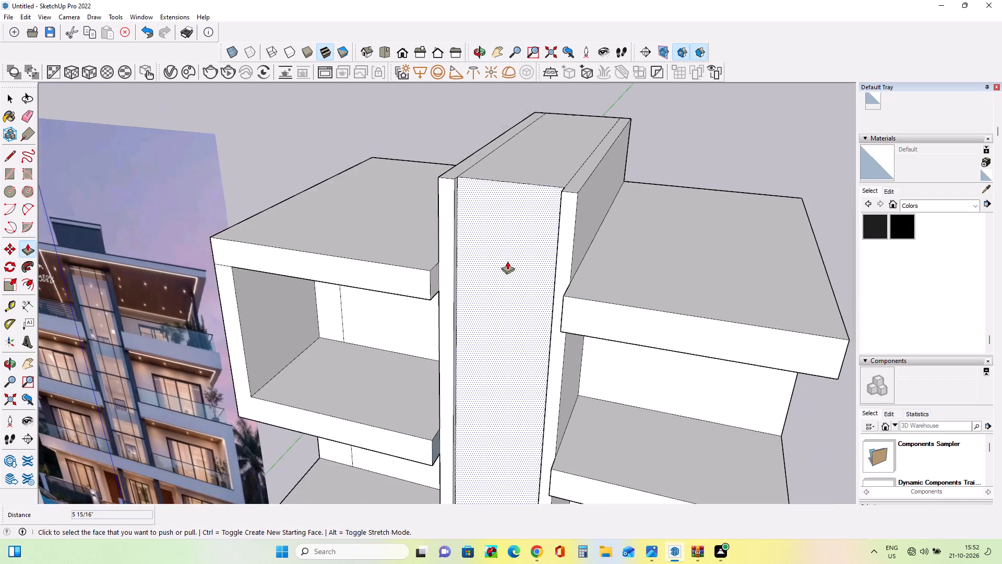
# Compare the modelled central bay with the glazed central column in the reference façade image.
pyautogui.scroll(-4, 507, 261)
pyautogui.scroll(1, 507, 261)
pyautogui.scroll(-6, 507, 261)
pyautogui.moveTo(507, 264); pyautogui.dragTo(541, 216, button='middle')
pyautogui.scroll(2, 235, 346)
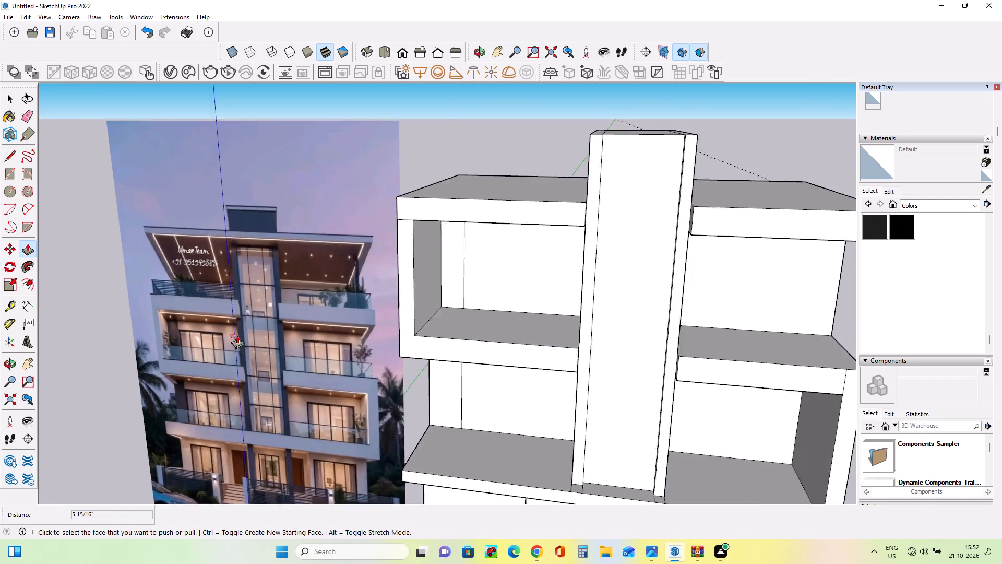
pyautogui.scroll(11, 237, 335)
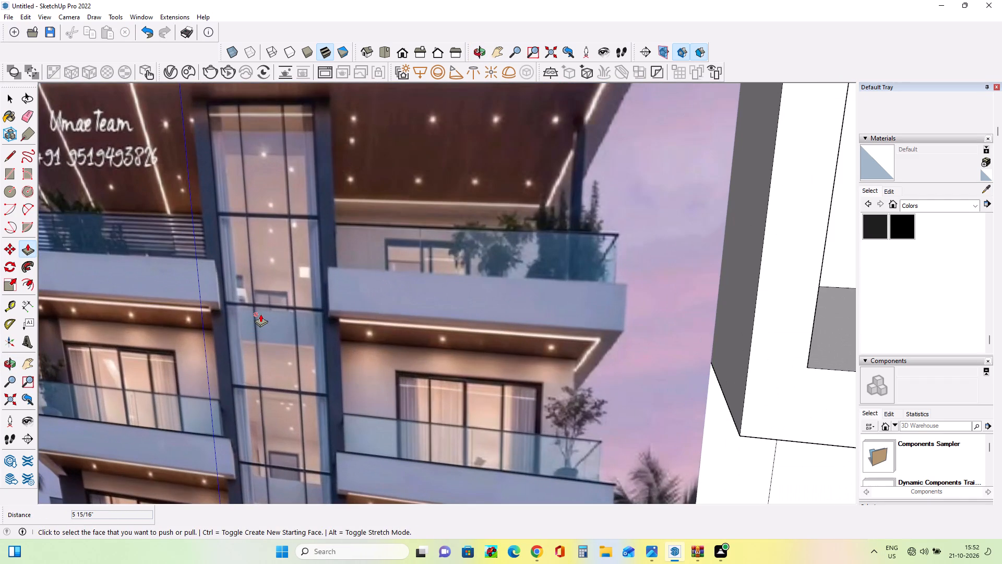
pyautogui.scroll(-8, 260, 314)
pyautogui.scroll(1, 260, 314)
pyautogui.scroll(-5, 260, 314)
pyautogui.scroll(1, 260, 314)
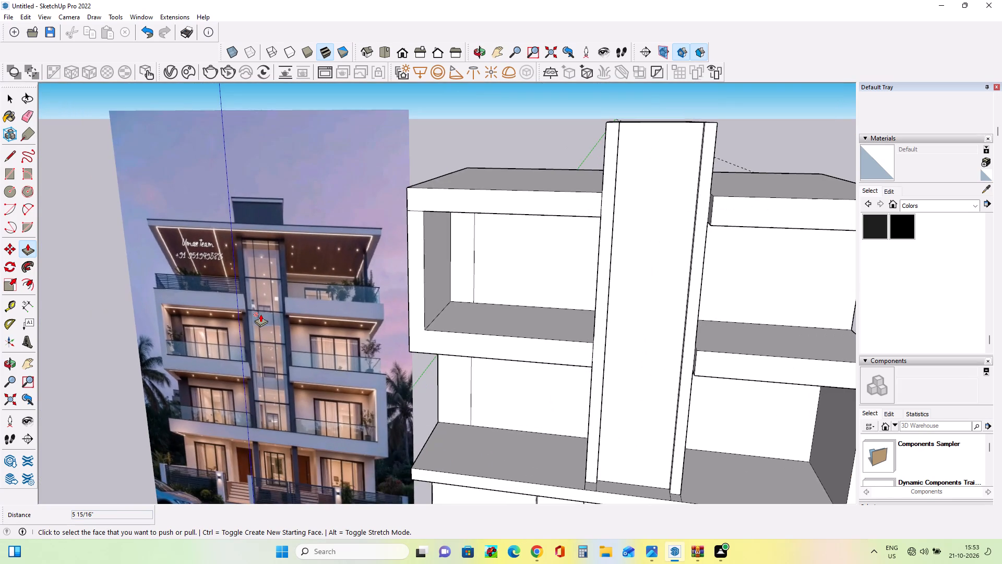
# Readjust the depth of the central bay's tall front face by about 8 3/16" with Push/Pull.
pyautogui.moveTo(599, 327); pyautogui.dragTo(525, 355, button='middle')
pyautogui.scroll(2, 618, 362)
pyautogui.click(613, 359)
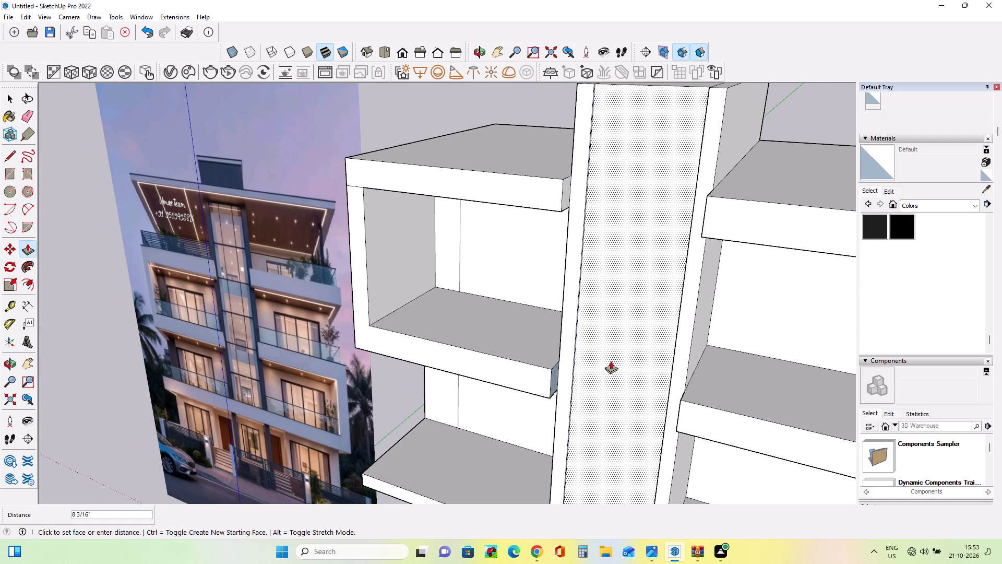
# Examine the central bay's front face and top against the adjoining floor and roof slabs.
pyautogui.scroll(-4, 412, 357)
pyautogui.moveTo(505, 361); pyautogui.dragTo(578, 330, button='middle')
pyautogui.scroll(-1, 578, 331)
pyautogui.moveTo(558, 363); pyautogui.dragTo(651, 345, button='middle')
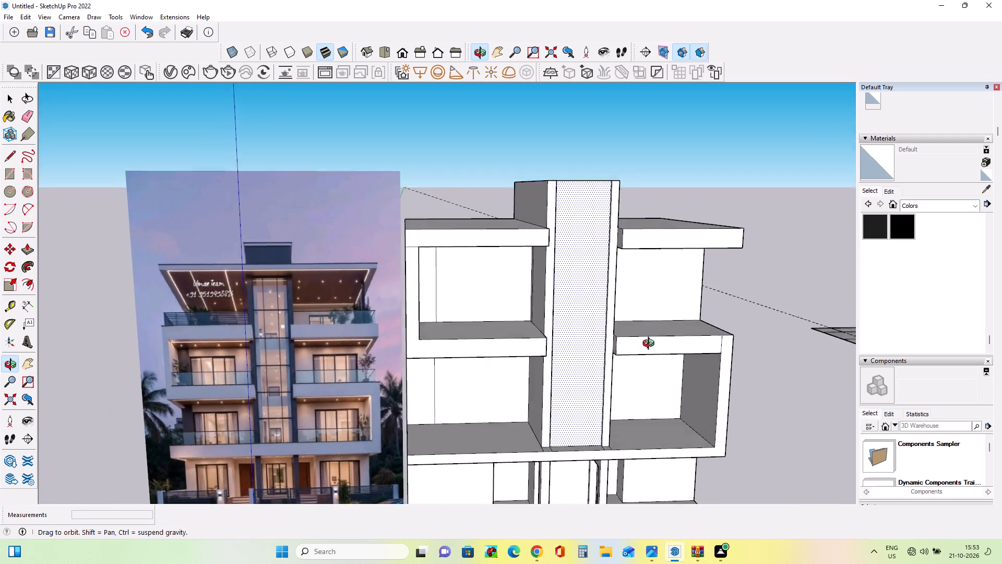
pyautogui.moveTo(651, 345); pyautogui.dragTo(594, 395, button='middle')
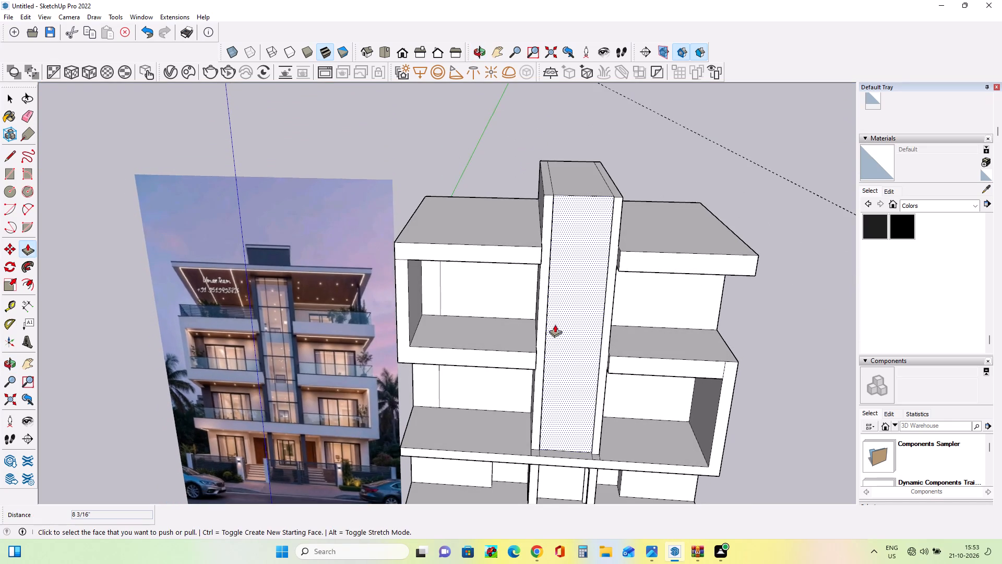
pyautogui.moveTo(555, 321); pyautogui.dragTo(562, 272, button='middle')
pyautogui.scroll(1, 558, 295)
pyautogui.middleClick(562, 272)
pyautogui.scroll(-2, 562, 276)
# Study the overhanging roof and top-floor balcony in the reference façade image and compare them with the modelled upper storey.
pyautogui.scroll(8, 357, 289)
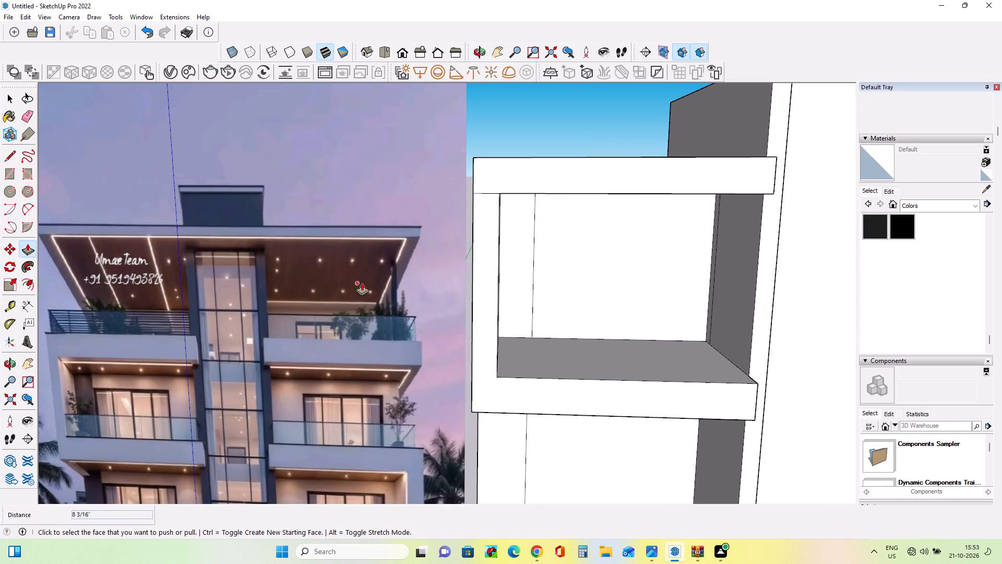
pyautogui.scroll(1, 406, 360)
pyautogui.moveTo(406, 360); pyautogui.dragTo(506, 321, button='middle')
pyautogui.scroll(14, 440, 277)
pyautogui.scroll(-4, 451, 283)
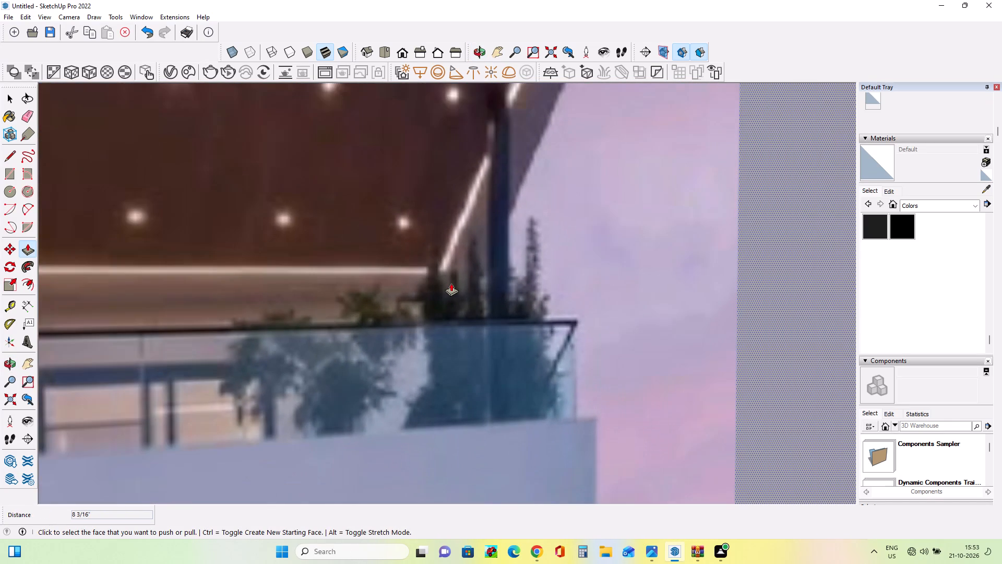
pyautogui.scroll(-14, 451, 283)
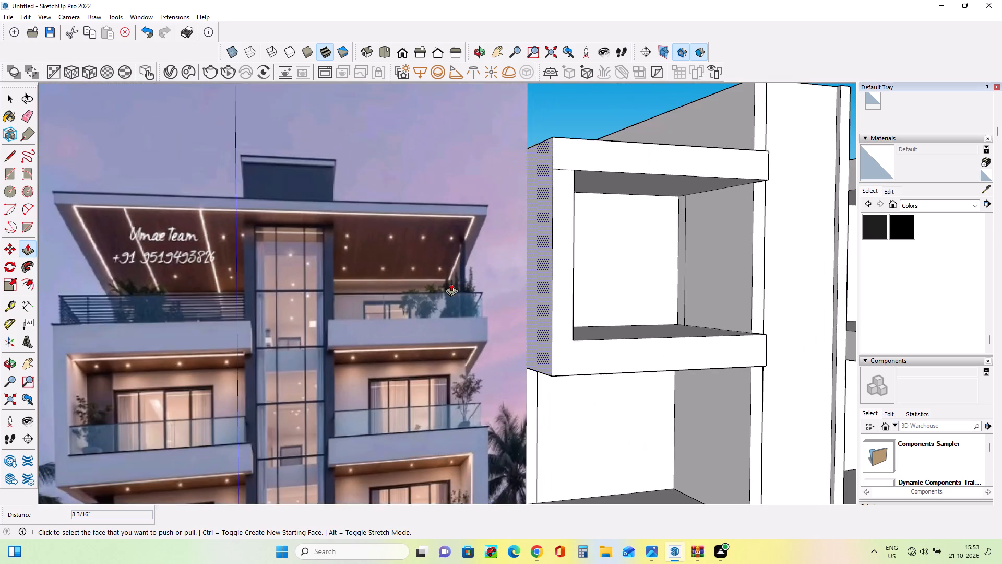
pyautogui.scroll(-4, 451, 283)
pyautogui.moveTo(451, 289); pyautogui.dragTo(454, 304, button='middle')
pyautogui.scroll(12, 458, 296)
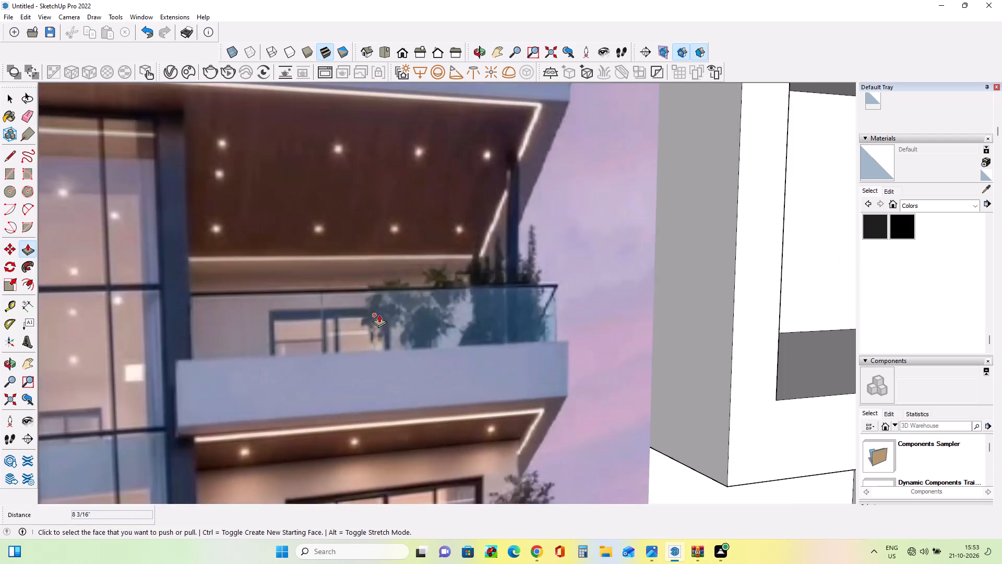
pyautogui.scroll(4, 379, 314)
pyautogui.scroll(-14, 379, 314)
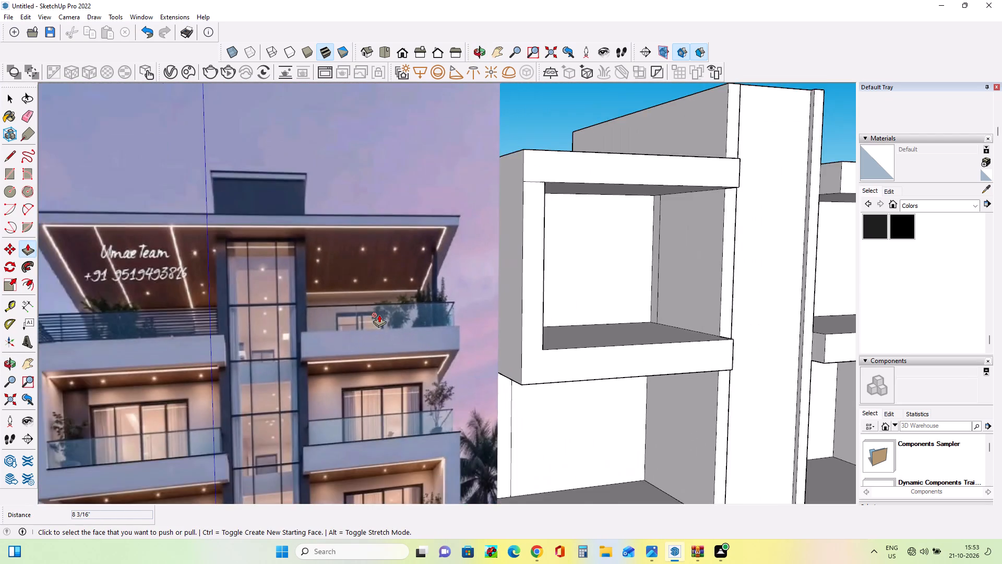
pyautogui.scroll(-8, 379, 314)
pyautogui.moveTo(541, 348); pyautogui.dragTo(353, 393, button='middle')
pyautogui.scroll(-3, 527, 321)
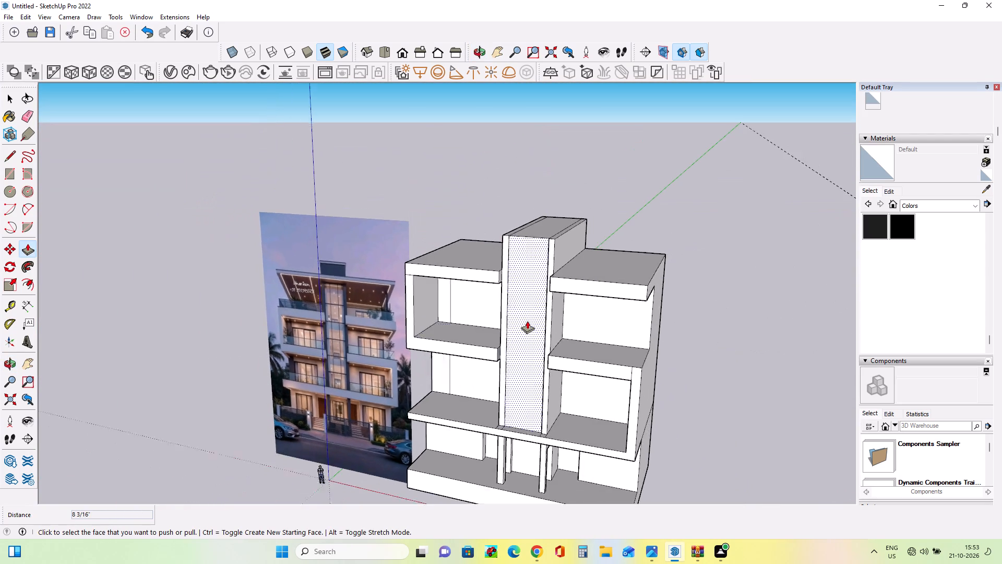
pyautogui.scroll(-1, 527, 321)
pyautogui.moveTo(568, 333); pyautogui.dragTo(568, 357, button='middle')
# Draw a rectangle about 39' 5 3/8" by 1' 3 3/8" along the outer side edge of the right-hand roof slab's top.
pyautogui.click(9, 171)
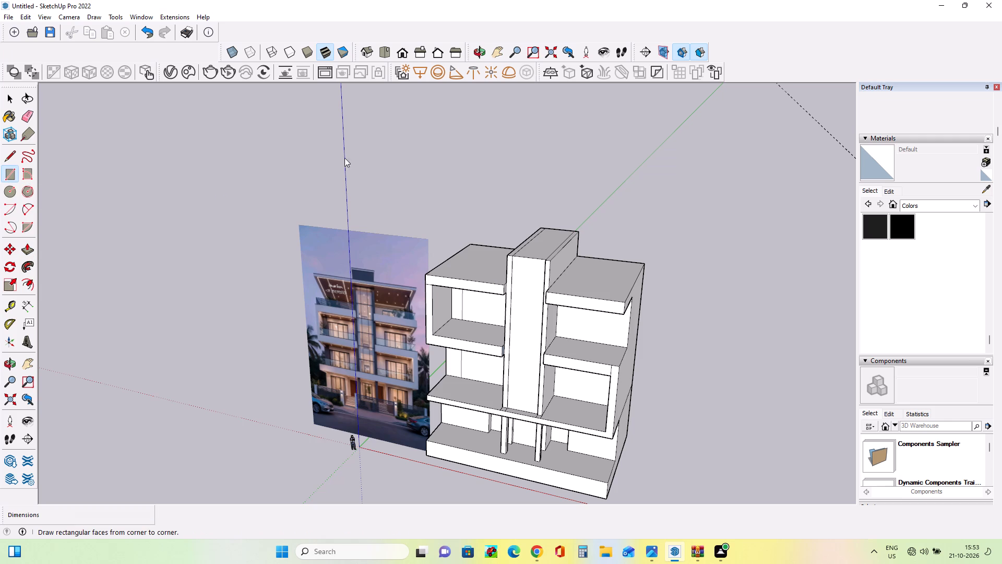
pyautogui.moveTo(876, 301); pyautogui.dragTo(739, 398, button='middle')
pyautogui.scroll(3, 615, 331)
pyautogui.moveTo(622, 322); pyautogui.dragTo(607, 454, button='middle')
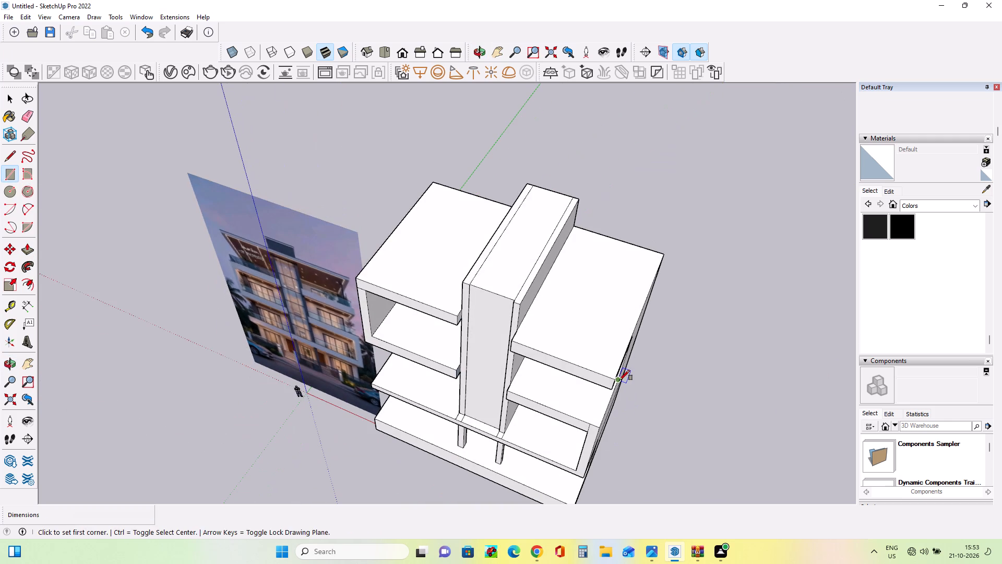
pyautogui.click(617, 381)
pyautogui.scroll(4, 649, 268)
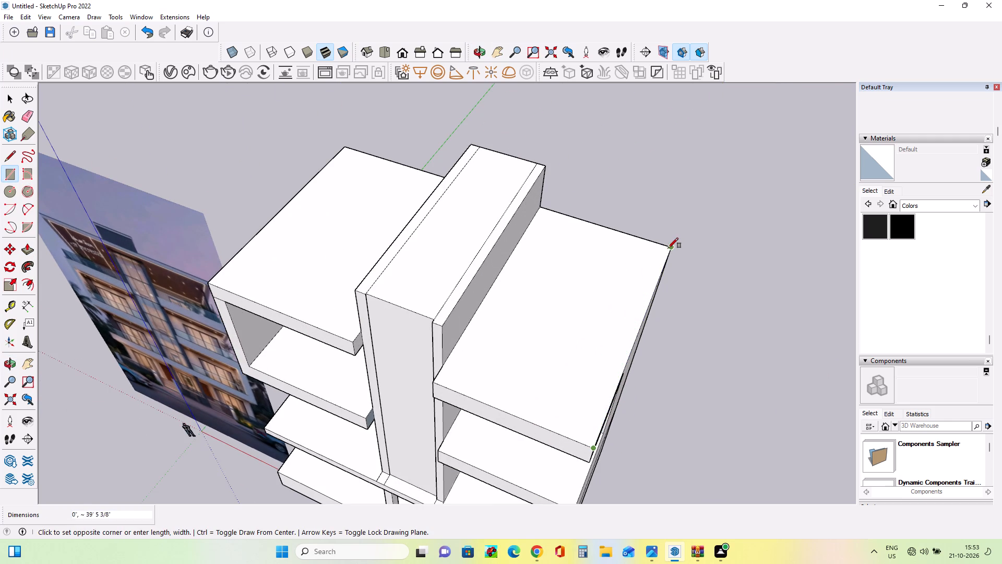
pyautogui.click(663, 244)
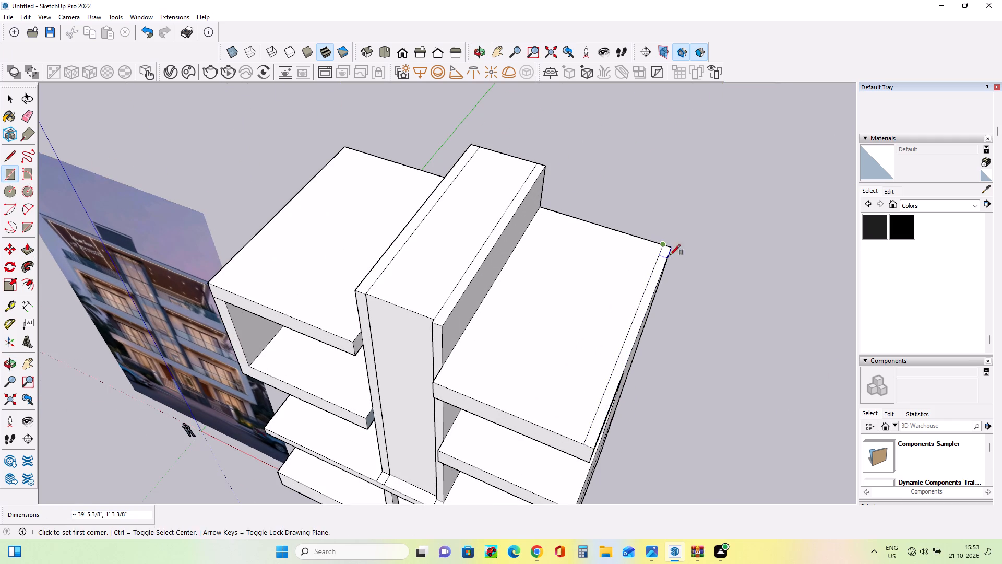
# Push/Pull the narrow strip on the right-hand roof slab up about 8' 5 1/2", level with the central tower's top.
pyautogui.moveTo(686, 293); pyautogui.dragTo(709, 295, button='middle')
pyautogui.click(33, 251)
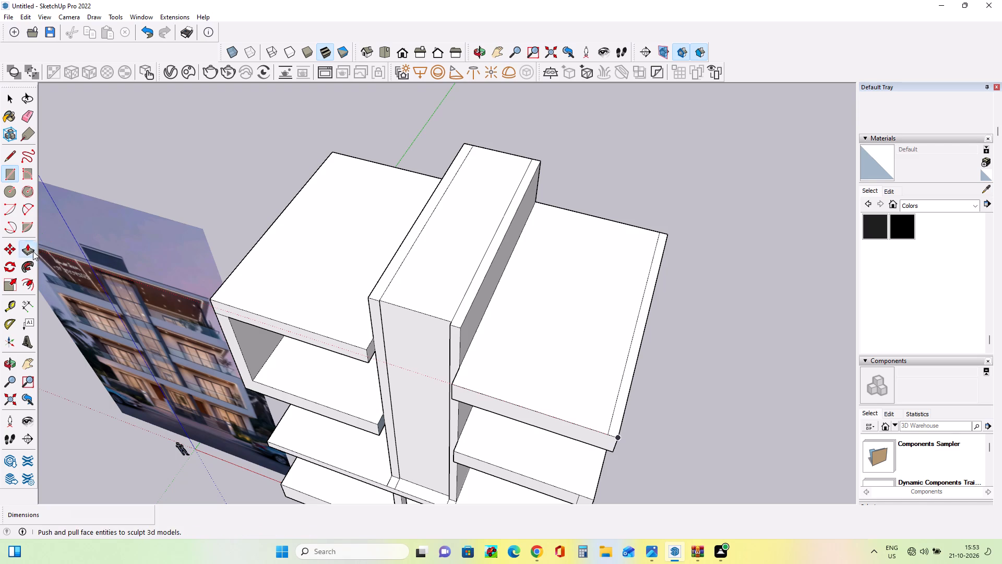
pyautogui.click(623, 383)
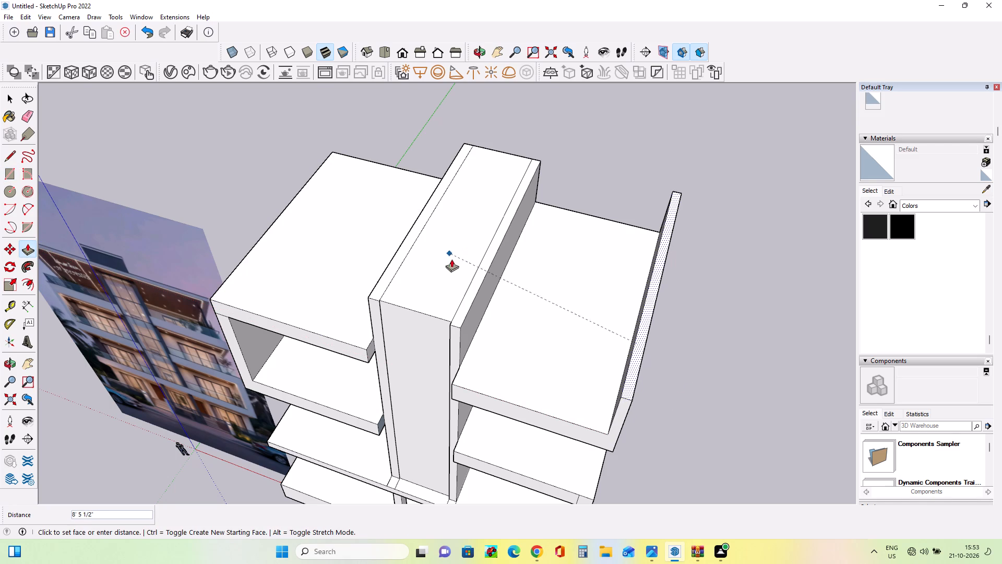
pyautogui.click(458, 269)
# Raise the central tower's middle top face by about 6' 10 15/16" with Push/Pull.
pyautogui.moveTo(481, 312); pyautogui.dragTo(544, 203, button='middle')
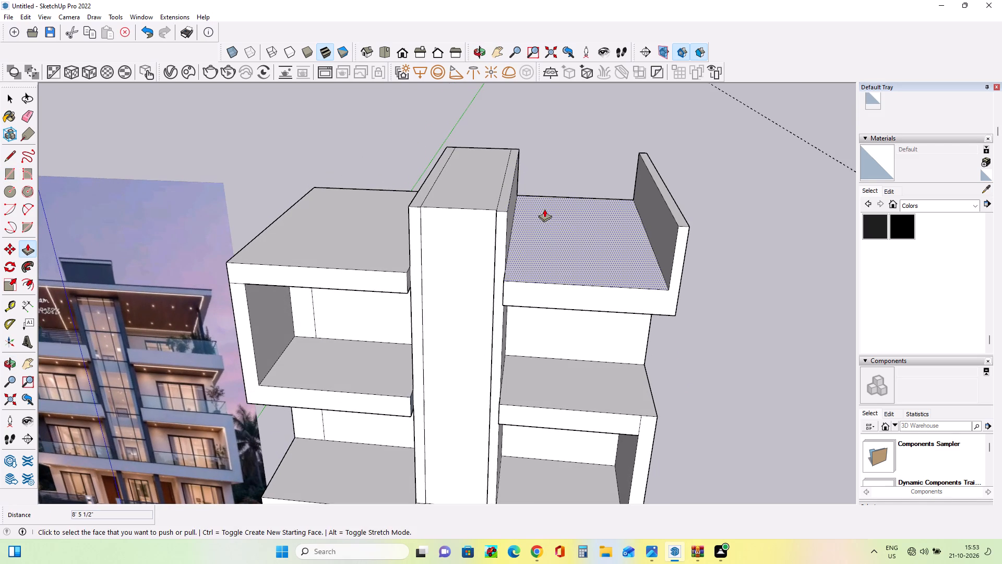
pyautogui.moveTo(557, 217); pyautogui.dragTo(614, 184, button='middle')
pyautogui.scroll(-2, 614, 184)
pyautogui.moveTo(603, 207); pyautogui.dragTo(606, 216, button='middle')
pyautogui.scroll(-3, 603, 209)
pyautogui.moveTo(617, 217); pyautogui.dragTo(573, 260, button='middle')
pyautogui.scroll(4, 587, 212)
pyautogui.moveTo(607, 217); pyautogui.dragTo(610, 228, button='middle')
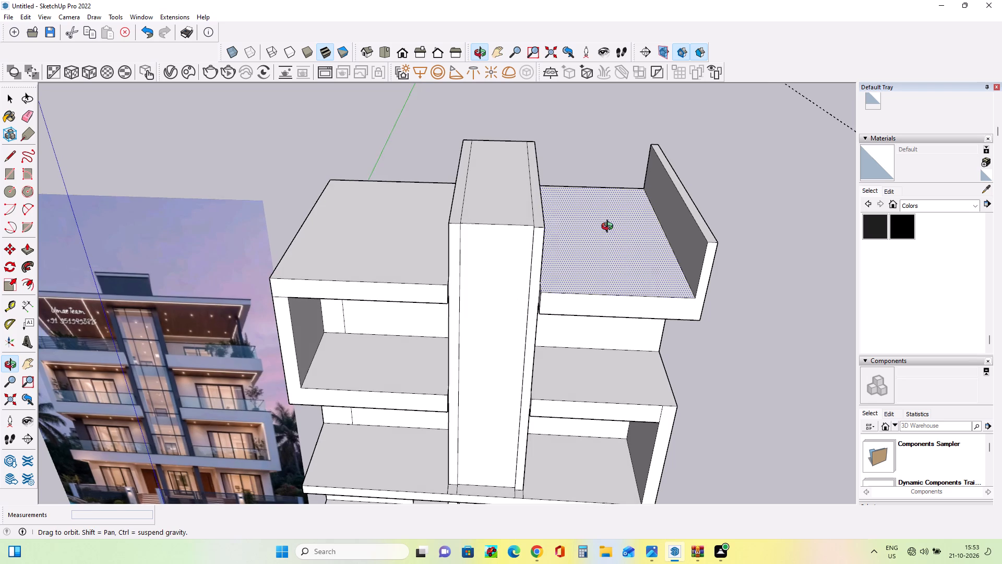
pyautogui.moveTo(610, 228); pyautogui.dragTo(610, 230, button='middle')
pyautogui.scroll(4, 628, 199)
pyautogui.moveTo(687, 209); pyautogui.dragTo(674, 222, button='middle')
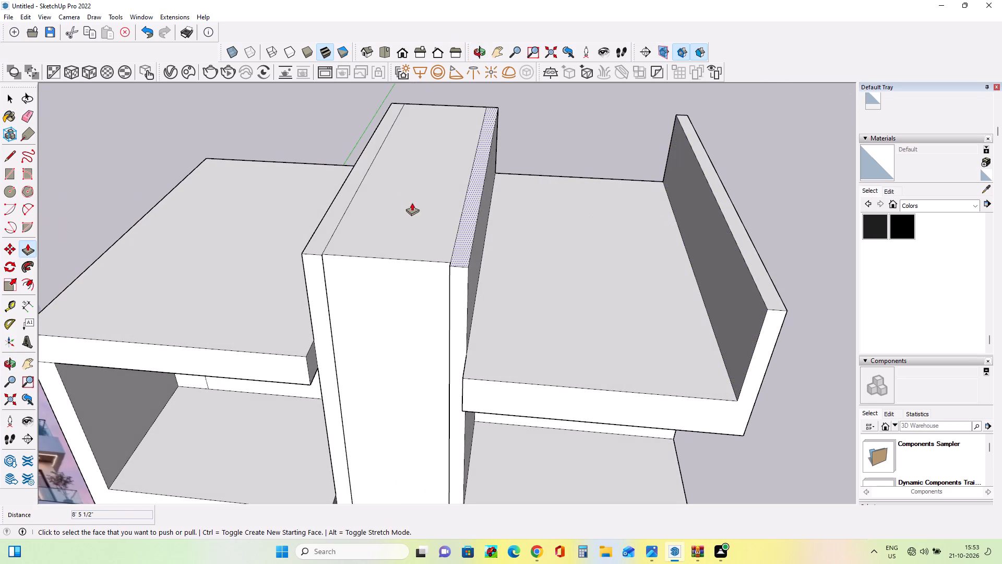
pyautogui.click(416, 205)
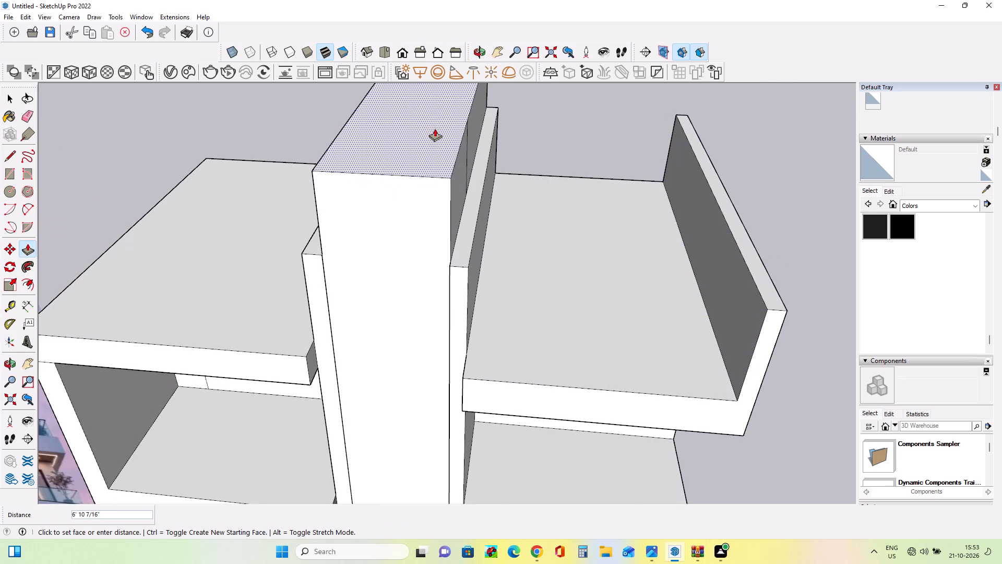
pyautogui.click(435, 128)
# Raise the tops of both walls flanking the central tower by about 6' 10 15/16", level with the tower's middle top face.
pyautogui.scroll(-8, 555, 255)
pyautogui.moveTo(523, 272); pyautogui.dragTo(527, 219, button='middle')
pyautogui.scroll(4, 500, 226)
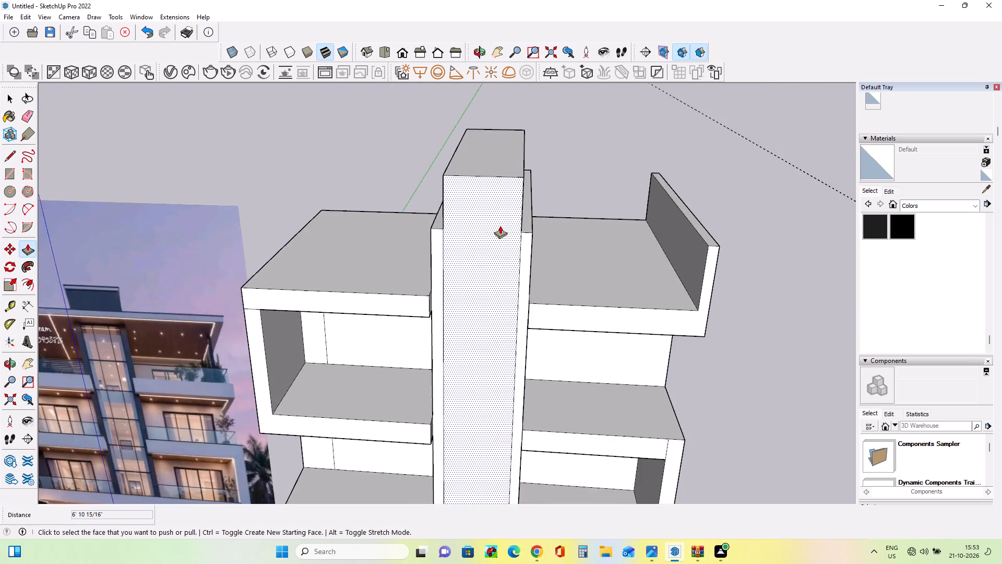
pyautogui.scroll(3, 500, 226)
pyautogui.moveTo(557, 254); pyautogui.dragTo(473, 286, button='middle')
pyautogui.click(491, 248)
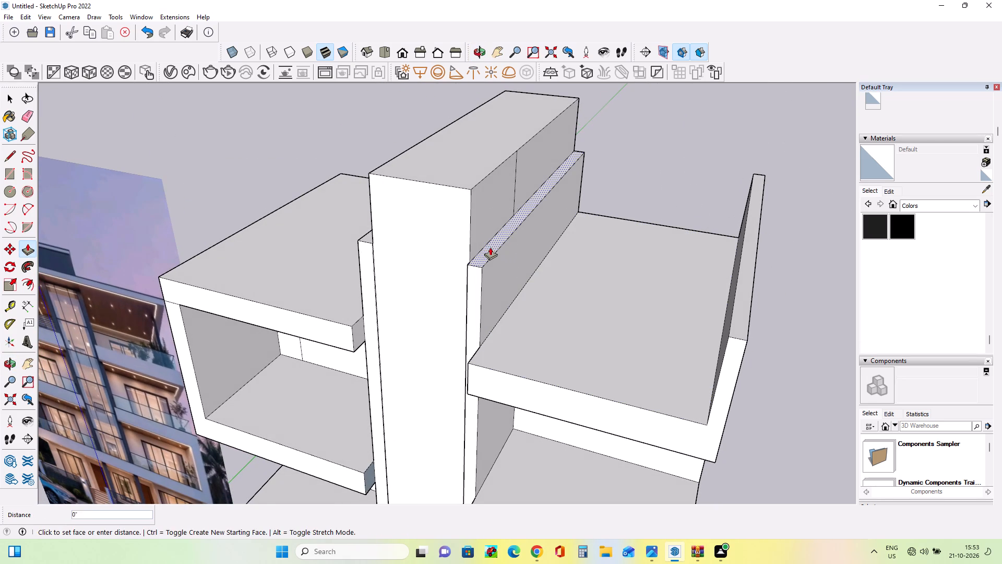
pyautogui.click(455, 173)
pyautogui.moveTo(465, 310); pyautogui.dragTo(788, 219, button='middle')
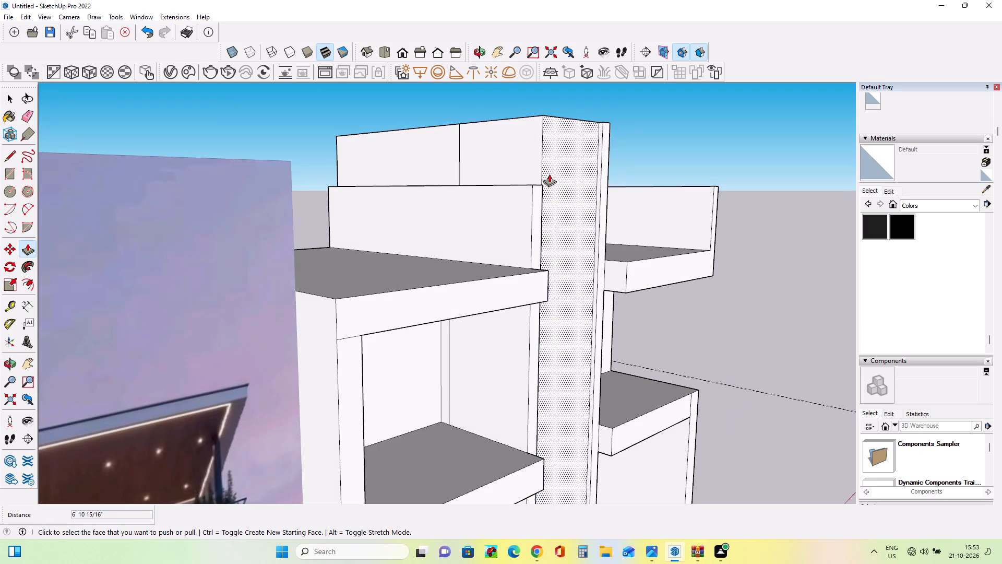
pyautogui.moveTo(552, 189); pyautogui.dragTo(546, 342, button='middle')
pyautogui.scroll(4, 503, 252)
pyautogui.click(519, 276)
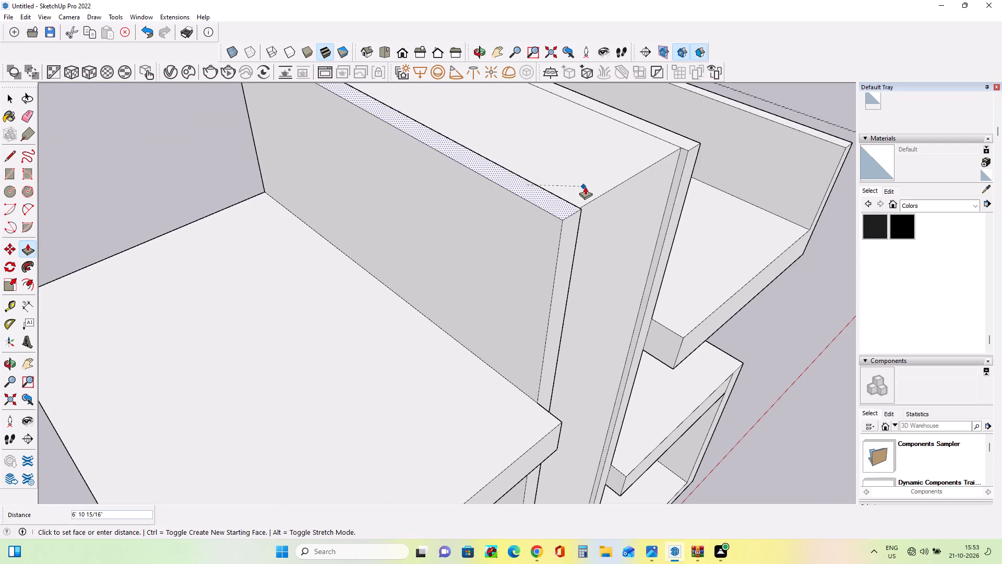
pyautogui.click(585, 186)
# Raise the central tower's middle top face by about another 7' 2 1/4" with Push/Pull.
pyautogui.moveTo(568, 297); pyautogui.dragTo(377, 297, button='middle')
pyautogui.scroll(-8, 388, 281)
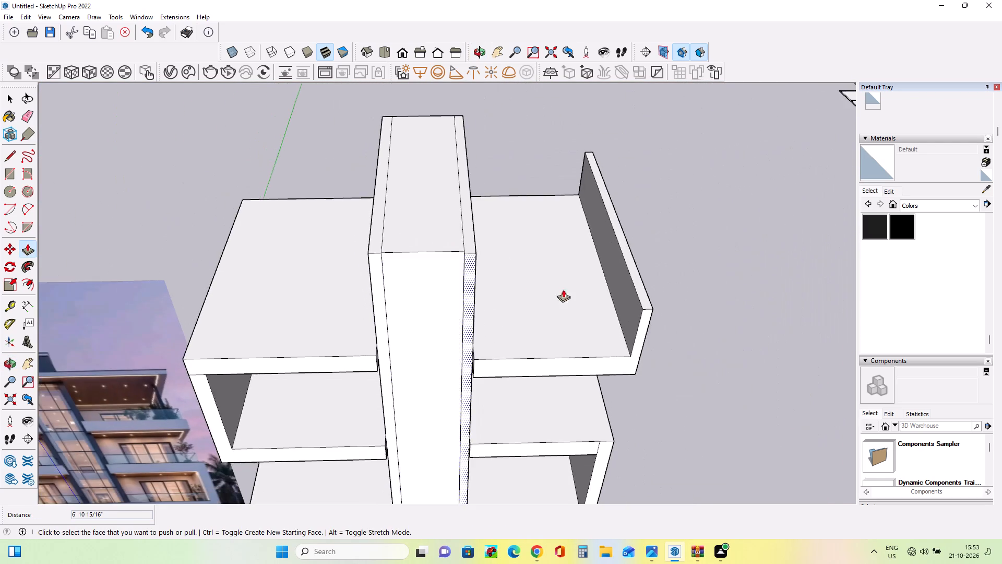
pyautogui.moveTo(565, 289); pyautogui.dragTo(558, 229, button='middle')
pyautogui.middleClick(434, 183)
pyautogui.scroll(-2, 434, 183)
pyautogui.scroll(1, 434, 185)
pyautogui.scroll(-1, 434, 187)
pyautogui.moveTo(472, 152); pyautogui.dragTo(499, 107, button='middle')
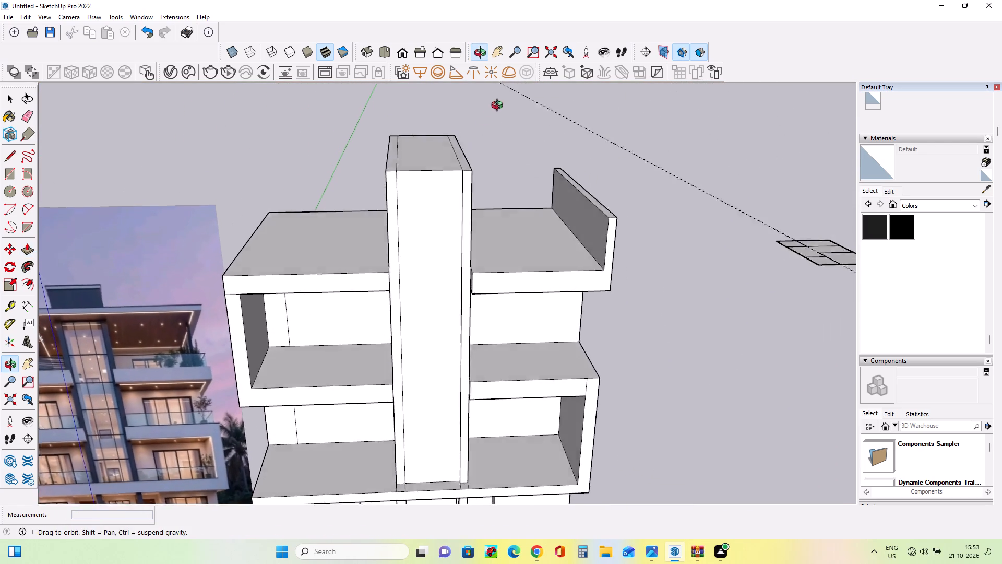
pyautogui.moveTo(499, 107); pyautogui.dragTo(507, 115, button='middle')
pyautogui.moveTo(558, 202); pyautogui.dragTo(556, 288, button='middle')
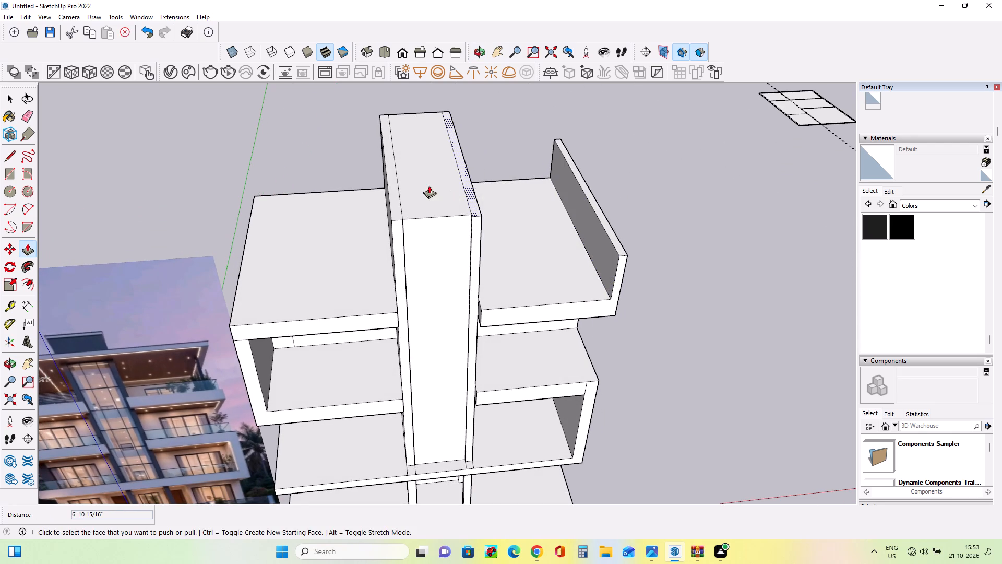
pyautogui.click(429, 185)
pyautogui.click(435, 143)
# Raise both flanking wall tops by about 7' 2 1/4", level with the central tower's middle top face.
pyautogui.moveTo(516, 281); pyautogui.dragTo(369, 280, button='middle')
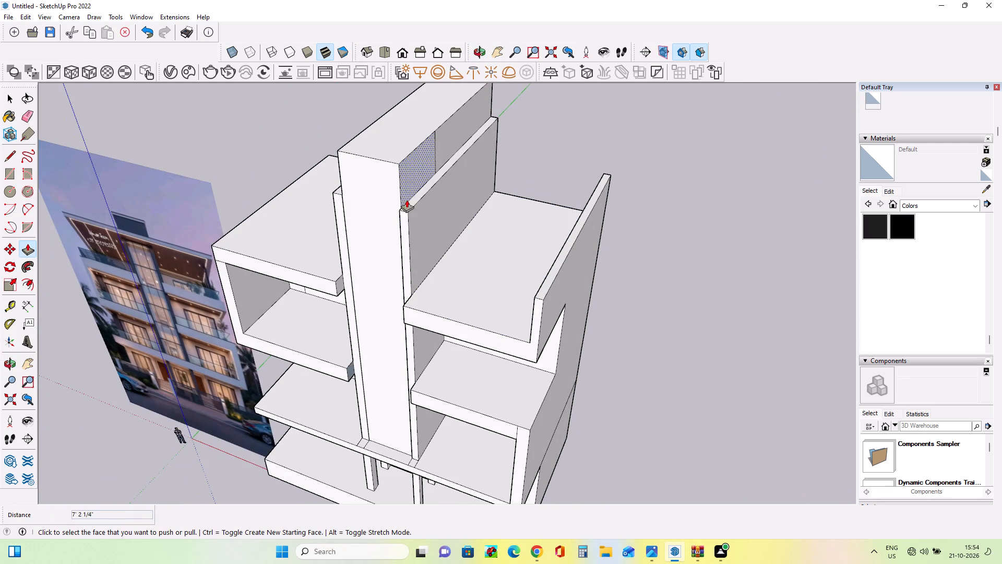
pyautogui.click(408, 206)
pyautogui.click(392, 148)
pyautogui.moveTo(376, 293); pyautogui.dragTo(445, 292, button='middle')
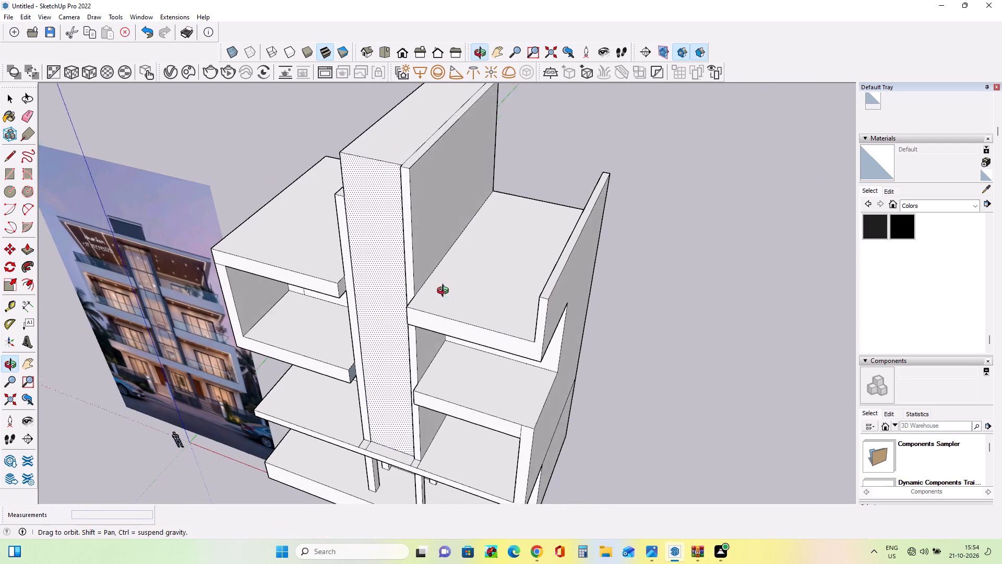
pyautogui.moveTo(445, 292); pyautogui.dragTo(548, 275, button='middle')
pyautogui.scroll(5, 419, 177)
pyautogui.click(418, 205)
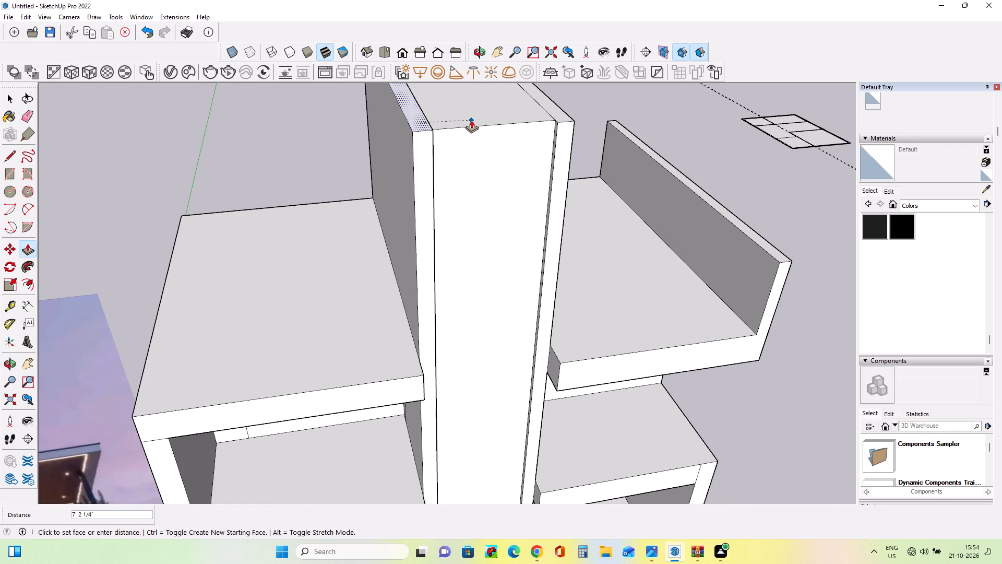
pyautogui.click(471, 120)
# Raise the top of the right-hand roof's outer side wall by about 4' 6 1/16" with Push/Pull.
pyautogui.scroll(-8, 405, 278)
pyautogui.moveTo(500, 314); pyautogui.dragTo(357, 299, button='middle')
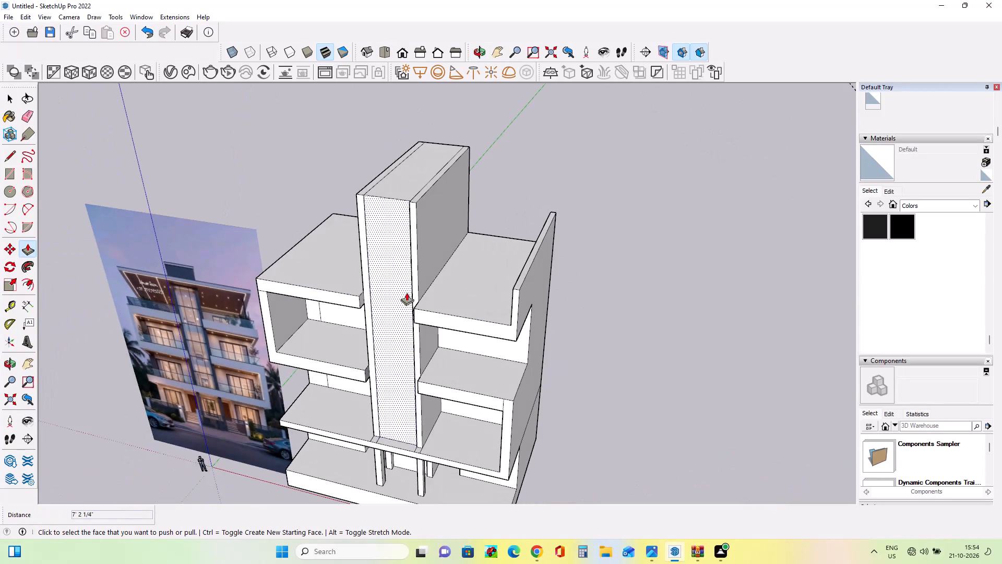
pyautogui.scroll(7, 549, 265)
pyautogui.click(490, 284)
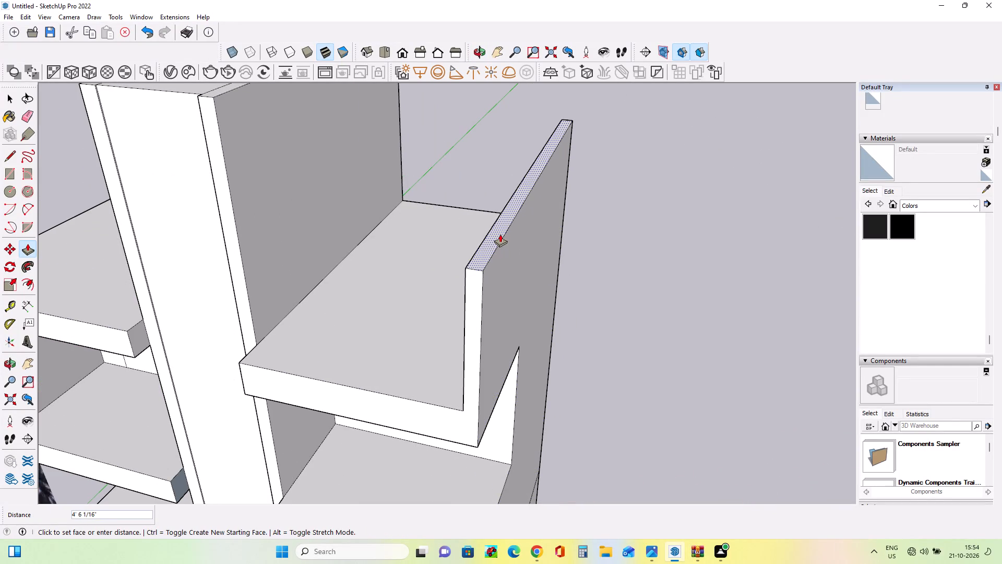
pyautogui.click(500, 234)
# Draw a rectangle about 39' 5 3/8" by 11 5/8" along the top of the right-hand outer wall's inner face.
pyautogui.moveTo(436, 324); pyautogui.dragTo(542, 334, button='middle')
pyautogui.scroll(-8, 538, 327)
pyautogui.moveTo(532, 344); pyautogui.dragTo(535, 292, button='middle')
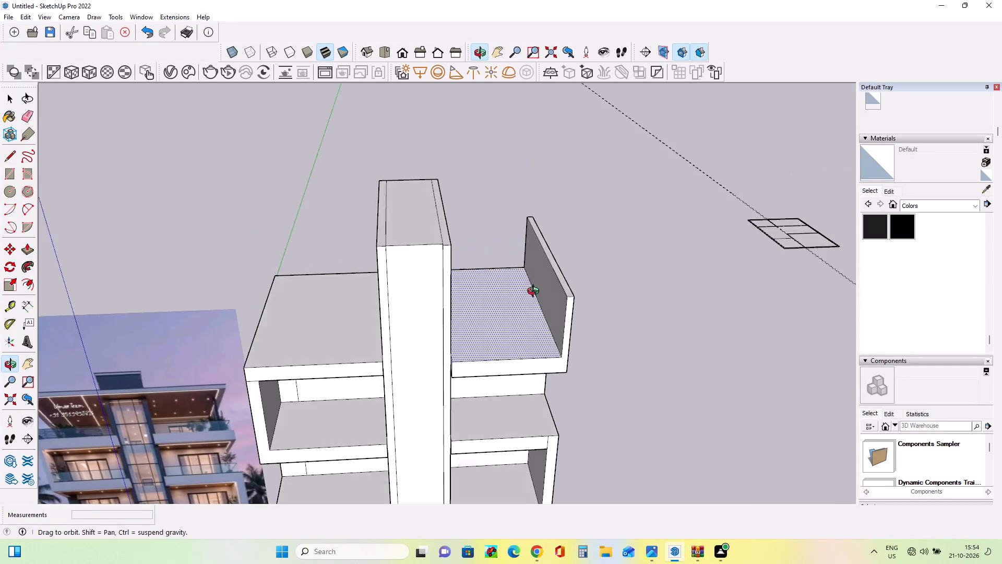
pyautogui.moveTo(535, 292); pyautogui.dragTo(538, 268, button='middle')
pyautogui.scroll(2, 541, 257)
pyautogui.moveTo(554, 286); pyautogui.dragTo(562, 304, button='middle')
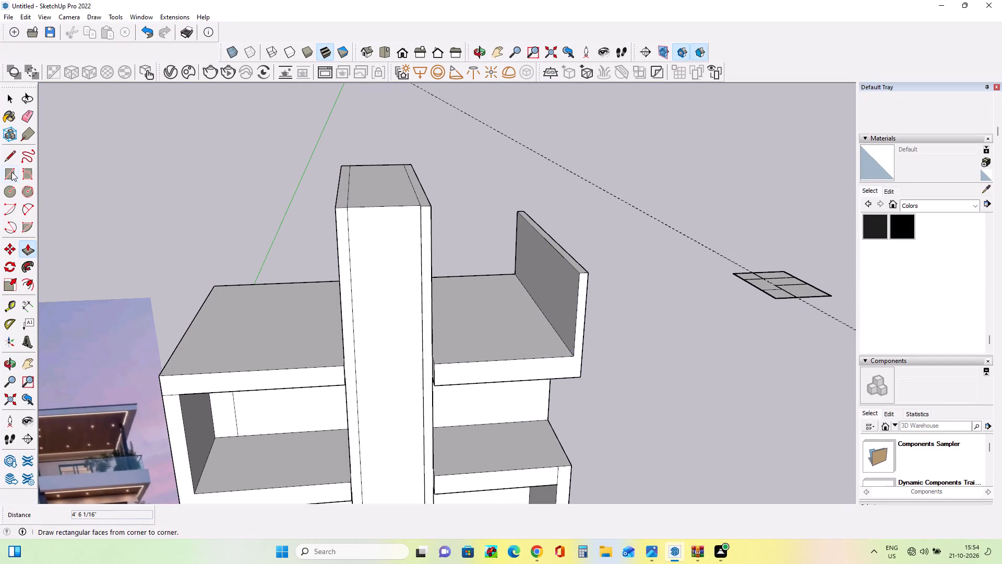
pyautogui.click(11, 172)
pyautogui.moveTo(467, 336); pyautogui.dragTo(481, 397, button='middle')
pyautogui.scroll(4, 553, 324)
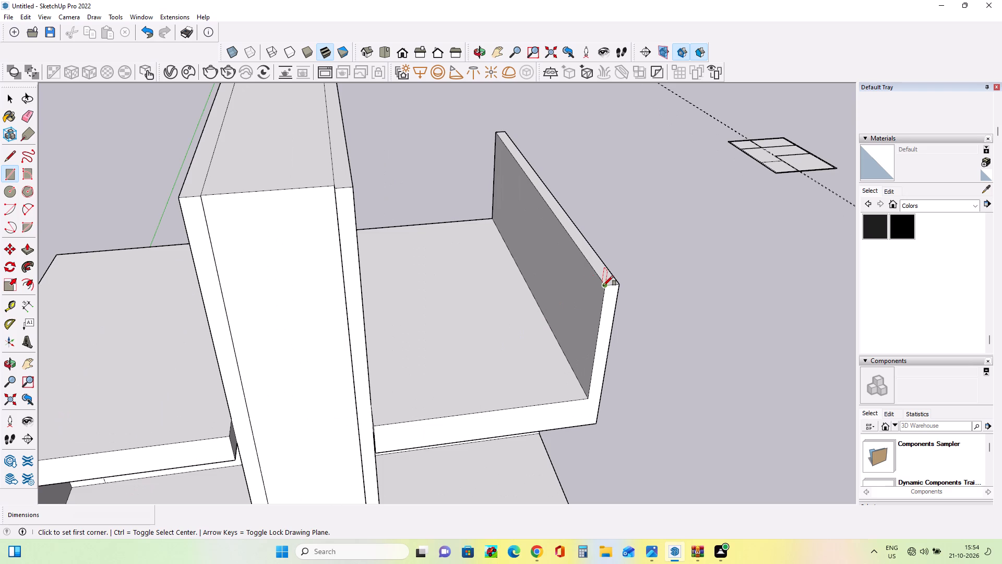
pyautogui.moveTo(603, 286); pyautogui.dragTo(598, 283)
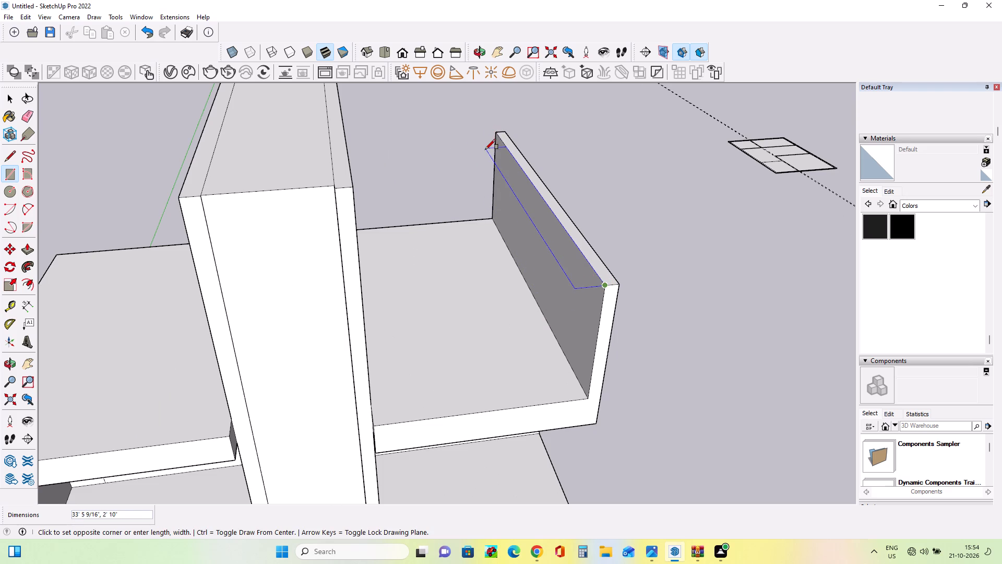
pyautogui.scroll(4, 485, 149)
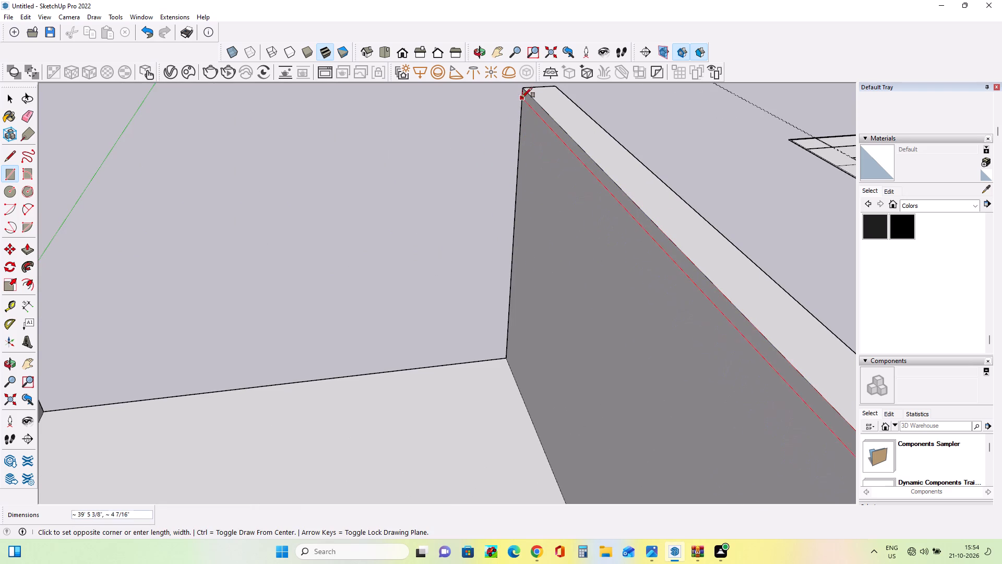
pyautogui.click(523, 90)
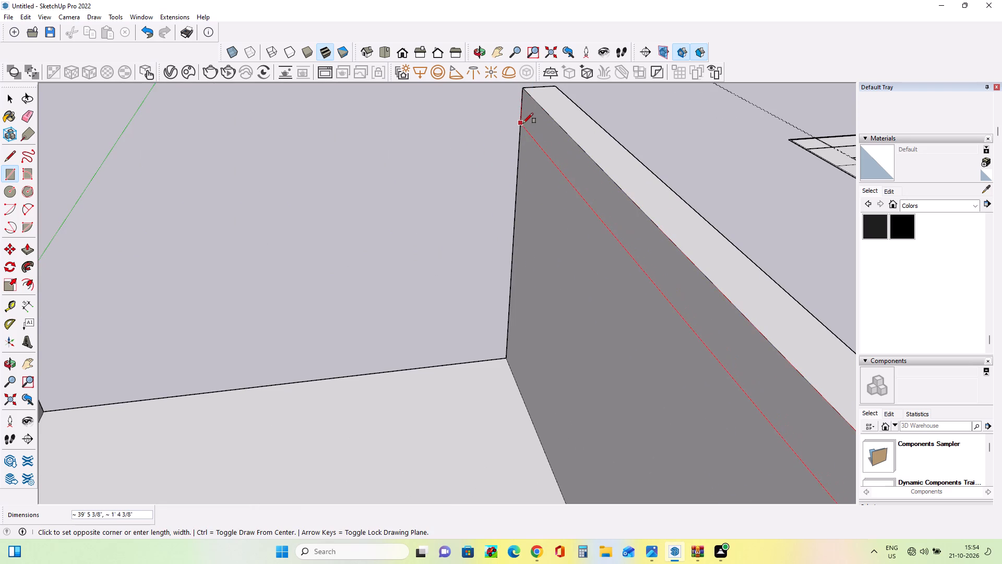
pyautogui.click(526, 113)
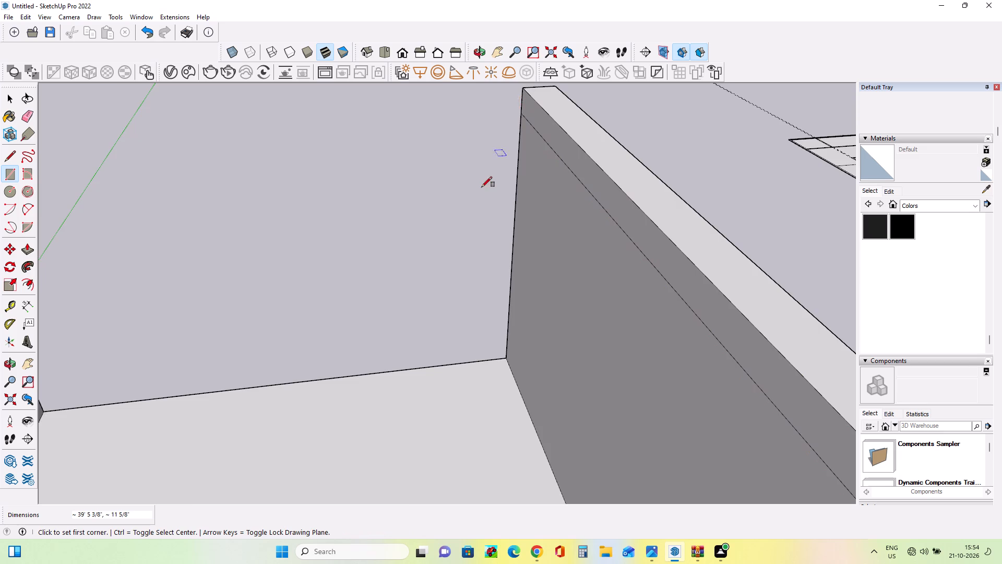
# Push/Pull the wall's top strip about 20' 9 3/8" inward to form a roof slab reaching the central tower.
pyautogui.scroll(-6, 480, 191)
pyautogui.moveTo(527, 281); pyautogui.dragTo(578, 267, button='middle')
pyautogui.scroll(-1, 578, 267)
pyautogui.scroll(4, 536, 256)
pyautogui.moveTo(549, 274); pyautogui.dragTo(555, 289, button='middle')
pyautogui.click(29, 248)
pyautogui.scroll(3, 537, 263)
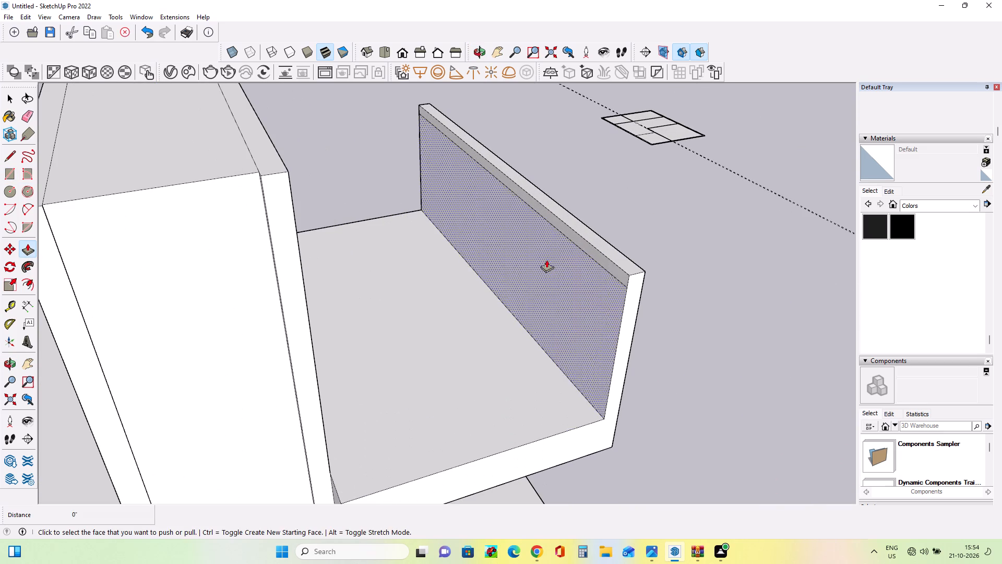
pyautogui.click(607, 267)
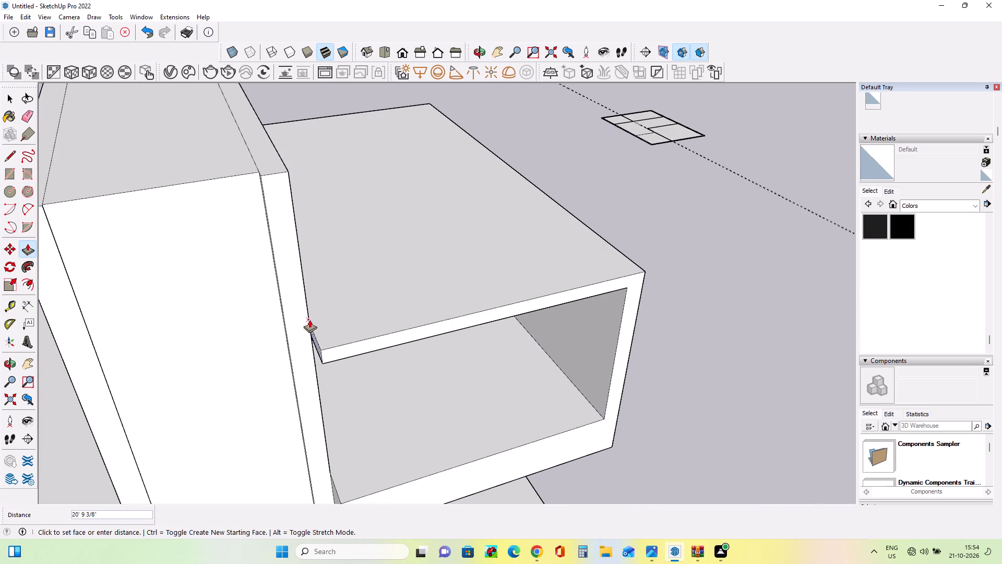
pyautogui.click(310, 319)
# Extend the roof slab's projecting front end about 38' 5 9/16" across the tower's front, over the left-hand roof.
pyautogui.scroll(-6, 404, 324)
pyautogui.scroll(1, 405, 325)
pyautogui.scroll(-3, 405, 325)
pyautogui.scroll(1, 405, 326)
pyautogui.scroll(-1, 405, 326)
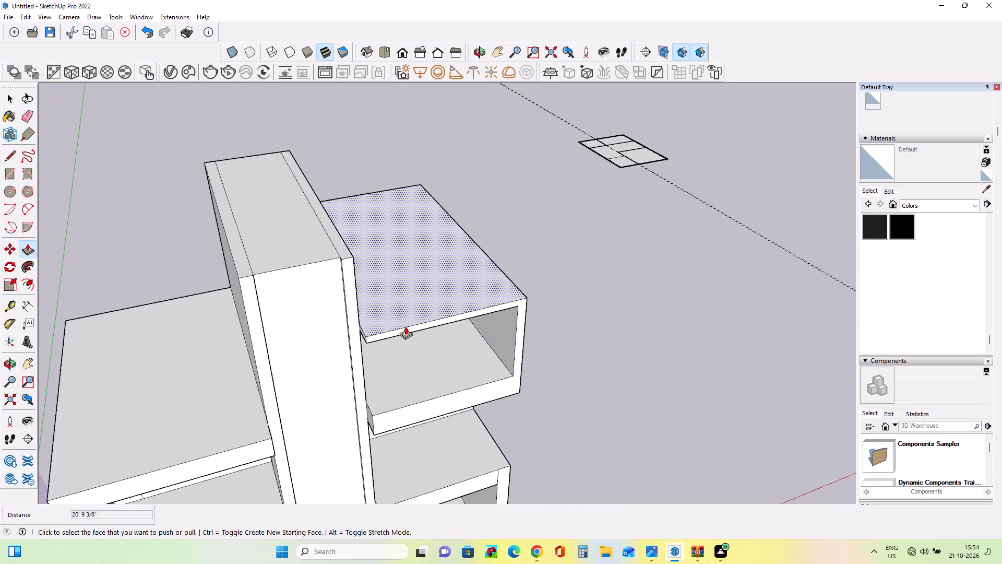
pyautogui.scroll(-5, 405, 326)
pyautogui.scroll(1, 405, 330)
pyautogui.scroll(-2, 405, 330)
pyautogui.moveTo(140, 439); pyautogui.dragTo(159, 362, button='middle')
pyautogui.scroll(-1, 159, 362)
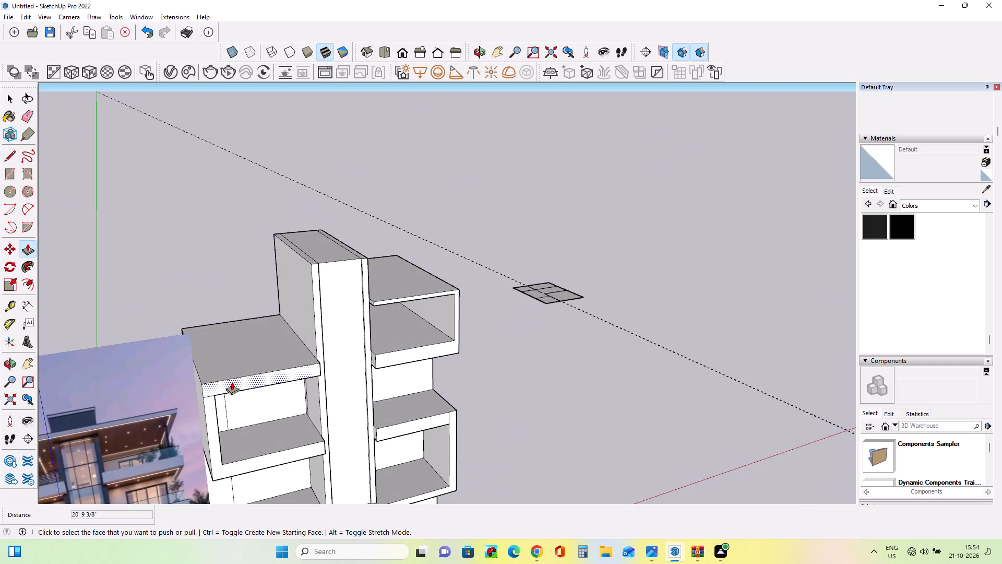
pyautogui.scroll(-4, 234, 382)
pyautogui.moveTo(358, 399); pyautogui.dragTo(338, 409, button='middle')
pyautogui.scroll(4, 252, 337)
pyautogui.moveTo(269, 335); pyautogui.dragTo(312, 358, button='middle')
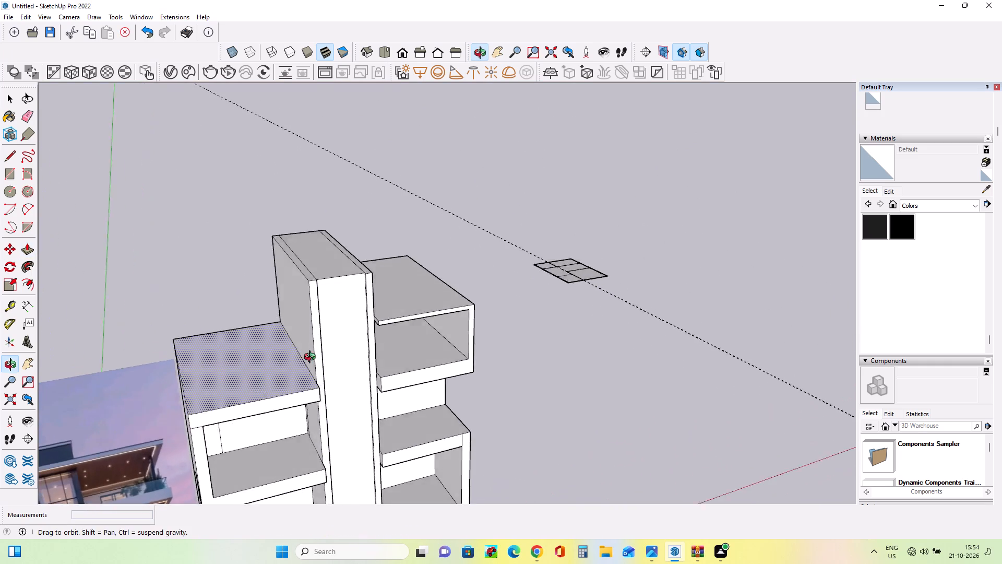
pyautogui.moveTo(312, 358); pyautogui.dragTo(368, 369, button='middle')
pyautogui.scroll(4, 408, 340)
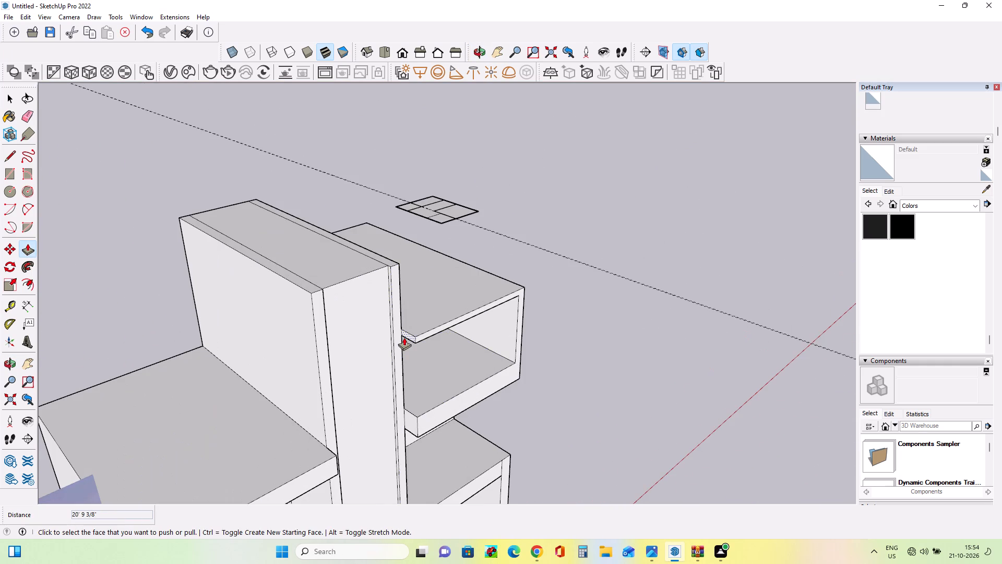
pyautogui.click(404, 337)
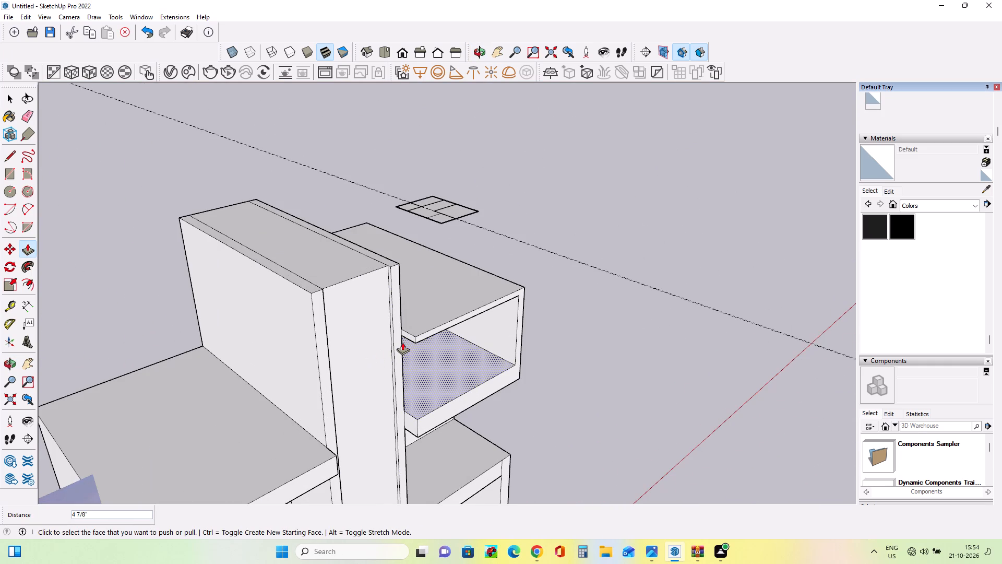
pyautogui.press('Escape')
pyautogui.scroll(4, 404, 340)
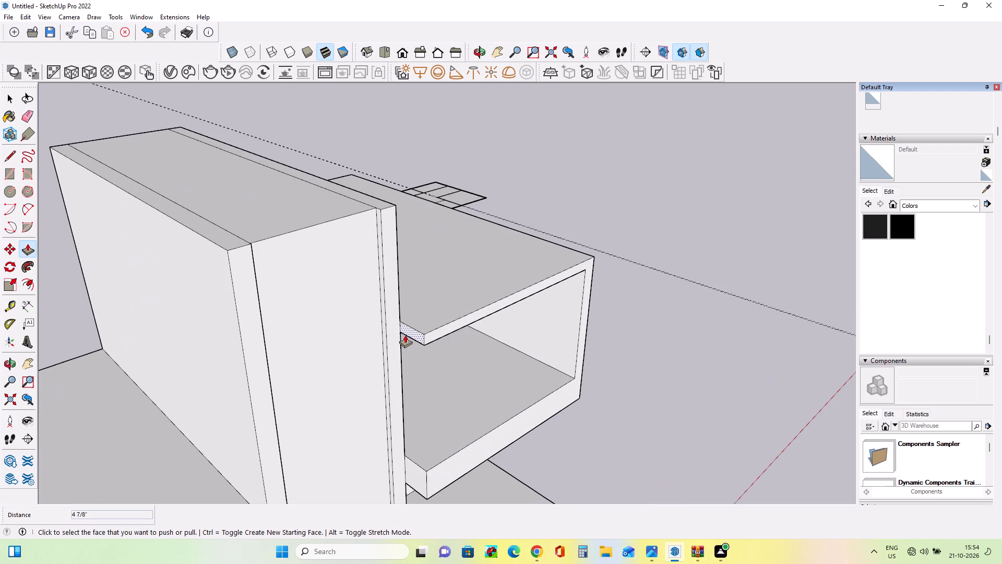
pyautogui.click(405, 335)
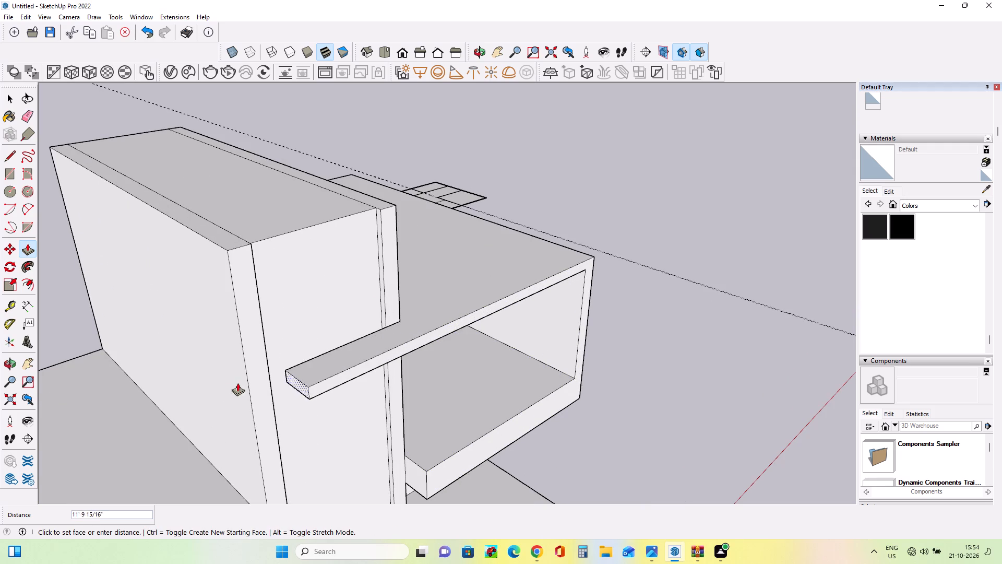
pyautogui.scroll(-2, 132, 413)
pyautogui.scroll(1, 132, 413)
pyautogui.scroll(-16, 132, 413)
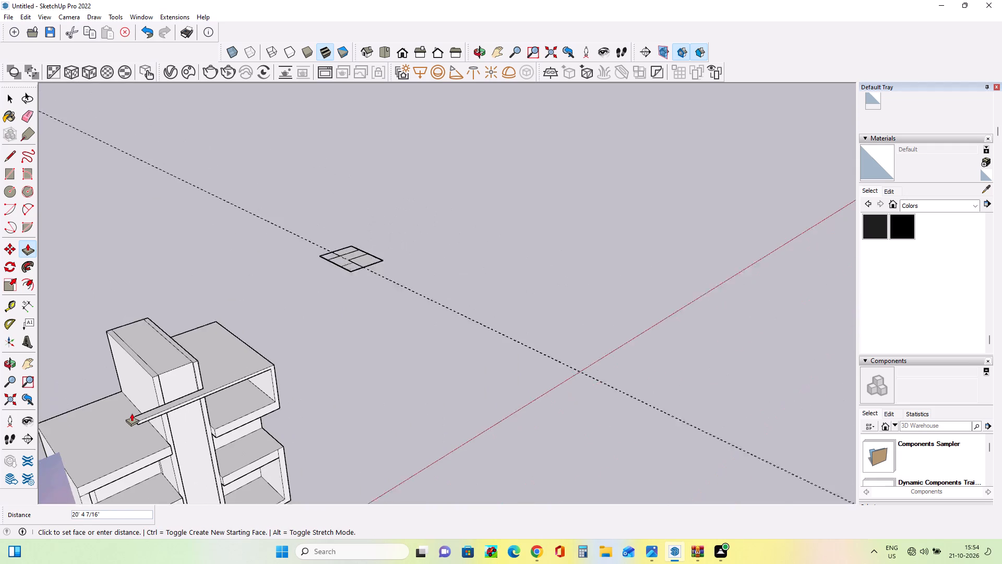
pyautogui.scroll(-1, 132, 413)
pyautogui.moveTo(132, 413); pyautogui.dragTo(87, 432, button='middle')
pyautogui.scroll(4, 87, 432)
pyautogui.moveTo(87, 430); pyautogui.dragTo(112, 426, button='middle')
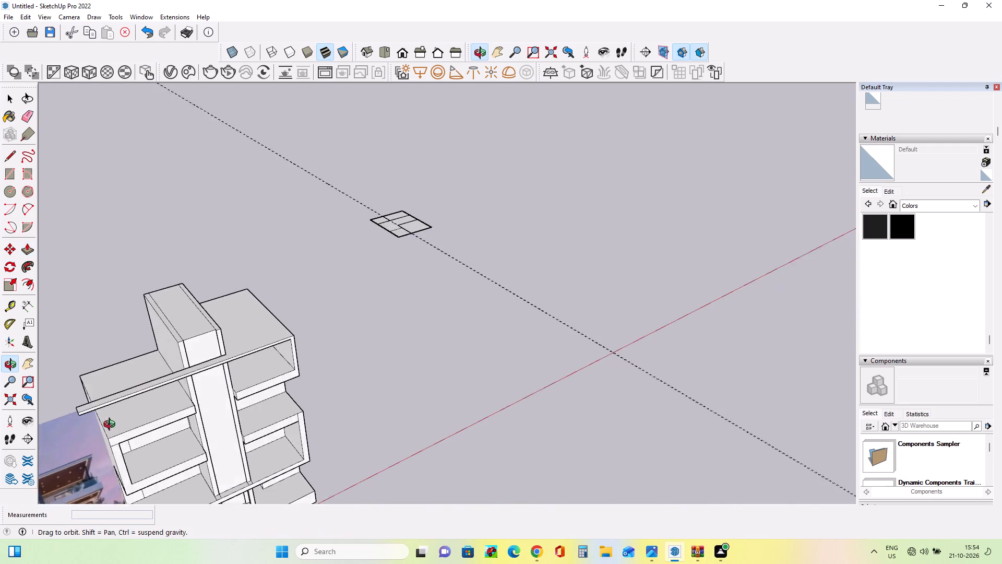
pyautogui.moveTo(112, 426); pyautogui.dragTo(130, 423, button='middle')
pyautogui.click(118, 468)
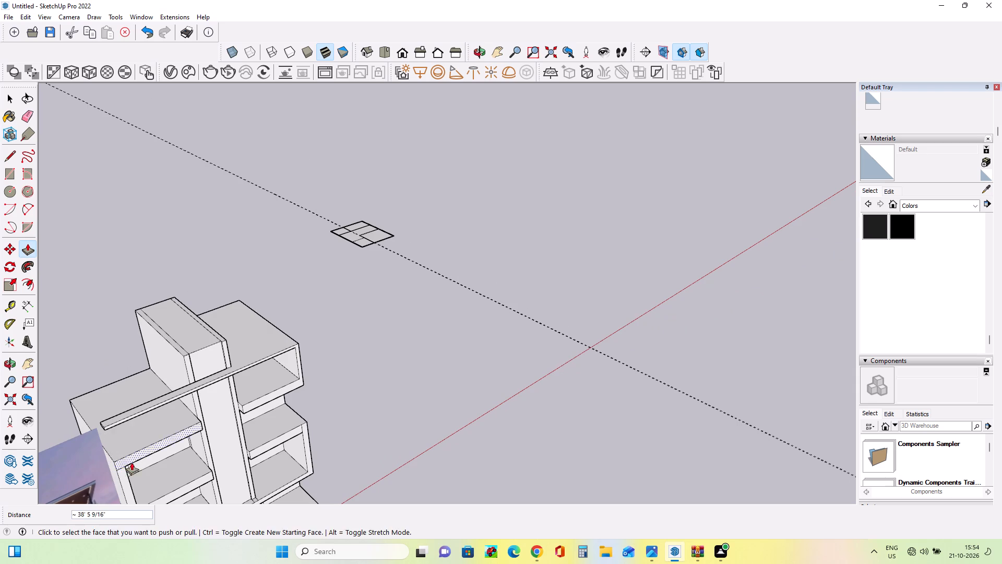
# Pull the extended strip's rear face back in two passes, about 2' 6 7/8" and 32' 5 15/16", to cover the left-hand roof.
pyautogui.moveTo(187, 425); pyautogui.dragTo(498, 351, button='middle')
pyautogui.scroll(4, 369, 429)
pyautogui.moveTo(478, 430); pyautogui.dragTo(638, 417, button='middle')
pyautogui.click(583, 425)
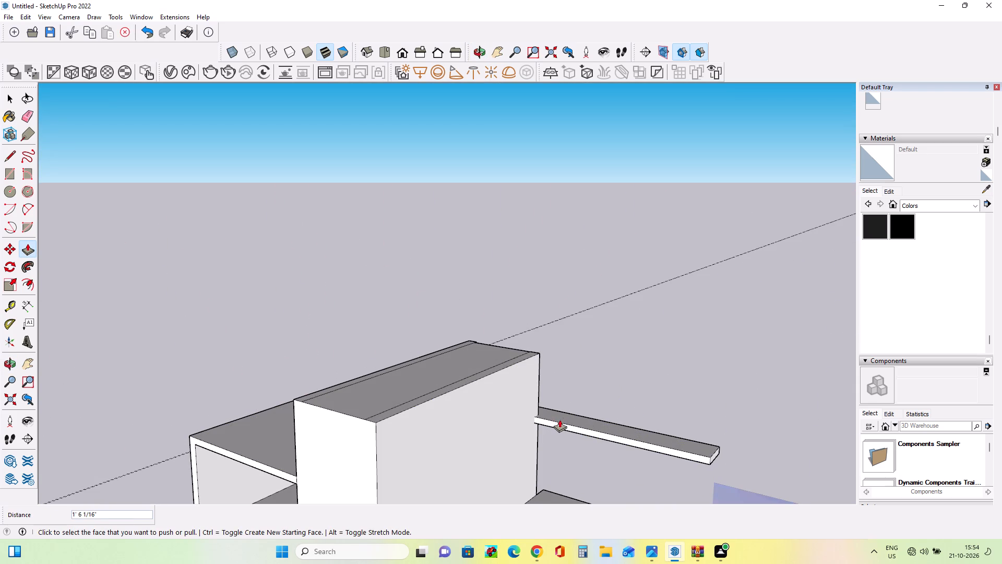
pyautogui.moveTo(557, 425); pyautogui.dragTo(550, 430)
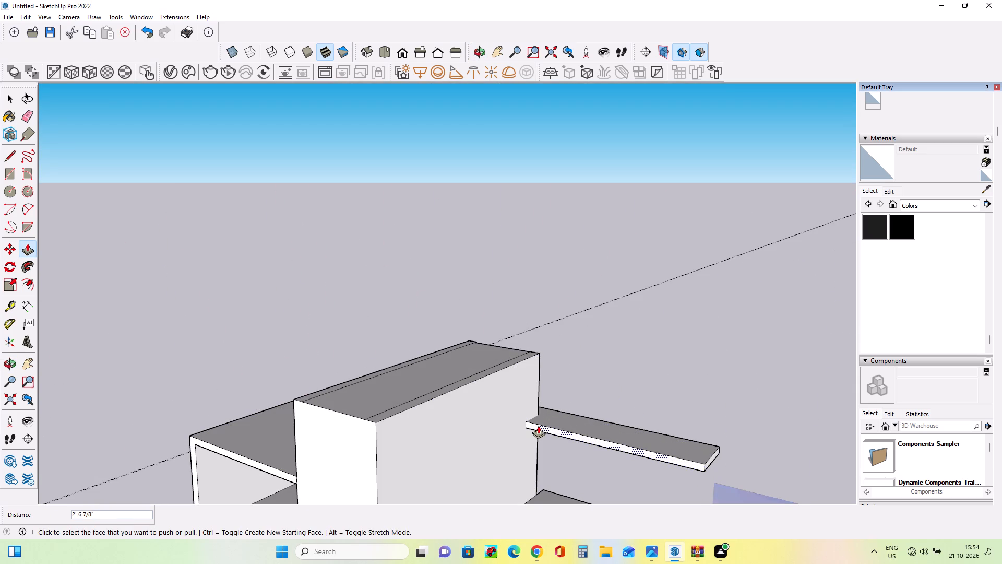
pyautogui.moveTo(538, 426); pyautogui.dragTo(367, 500)
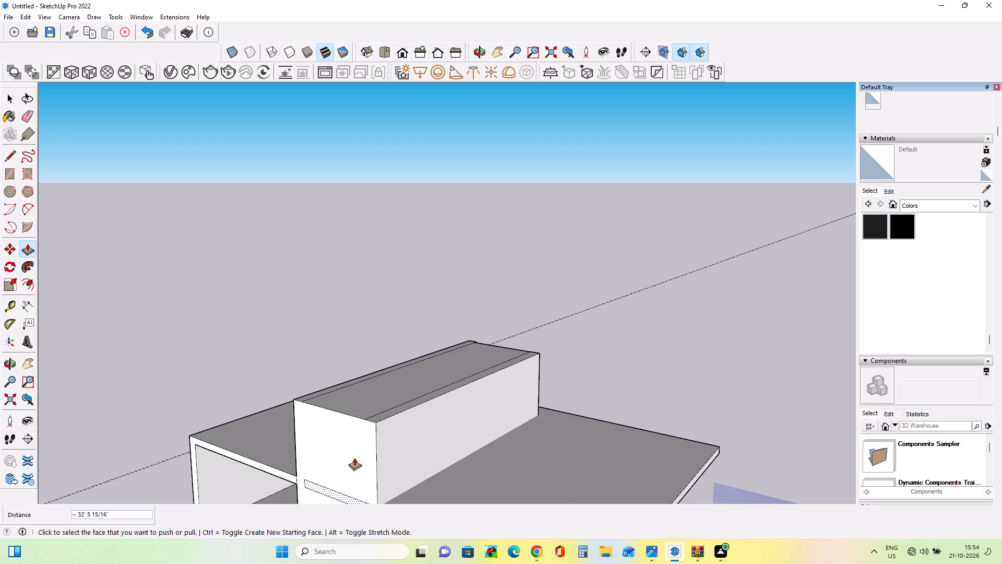
# Examine the new top roof slab and central tower against the reference façade image.
pyautogui.scroll(-12, 330, 418)
pyautogui.moveTo(560, 476); pyautogui.dragTo(172, 461, button='middle')
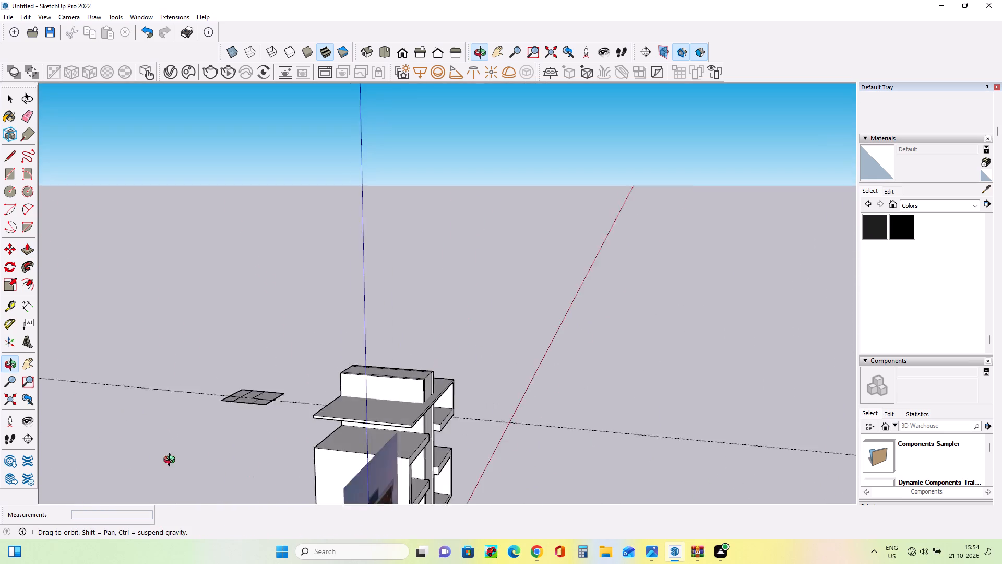
pyautogui.moveTo(172, 461); pyautogui.dragTo(164, 457, button='middle')
pyautogui.moveTo(529, 415); pyautogui.dragTo(283, 421, button='middle')
pyautogui.scroll(4, 226, 414)
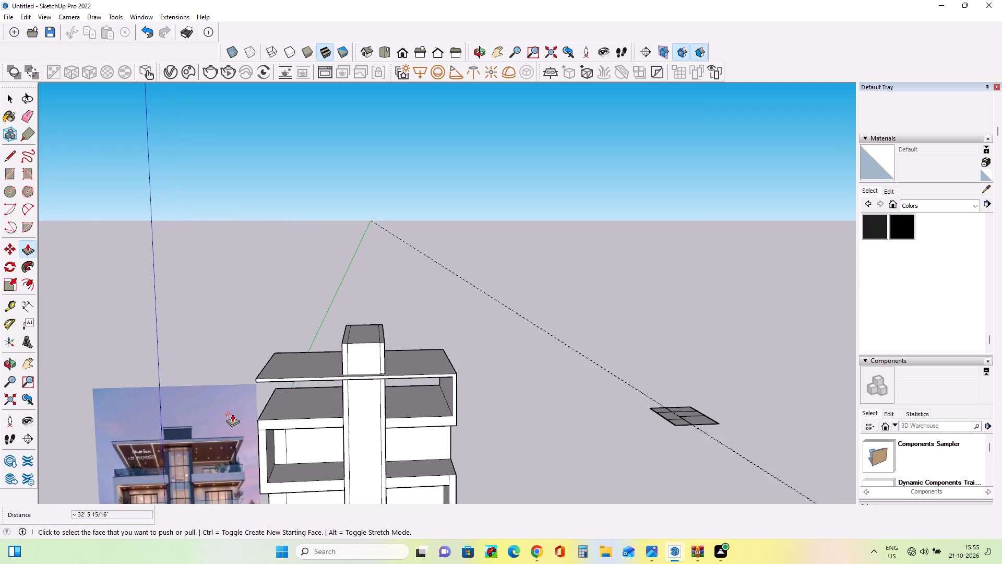
pyautogui.moveTo(294, 417); pyautogui.dragTo(262, 391, button='middle')
pyautogui.scroll(-3, 262, 405)
pyautogui.moveTo(466, 407); pyautogui.dragTo(491, 409, button='middle')
pyautogui.scroll(3, 298, 358)
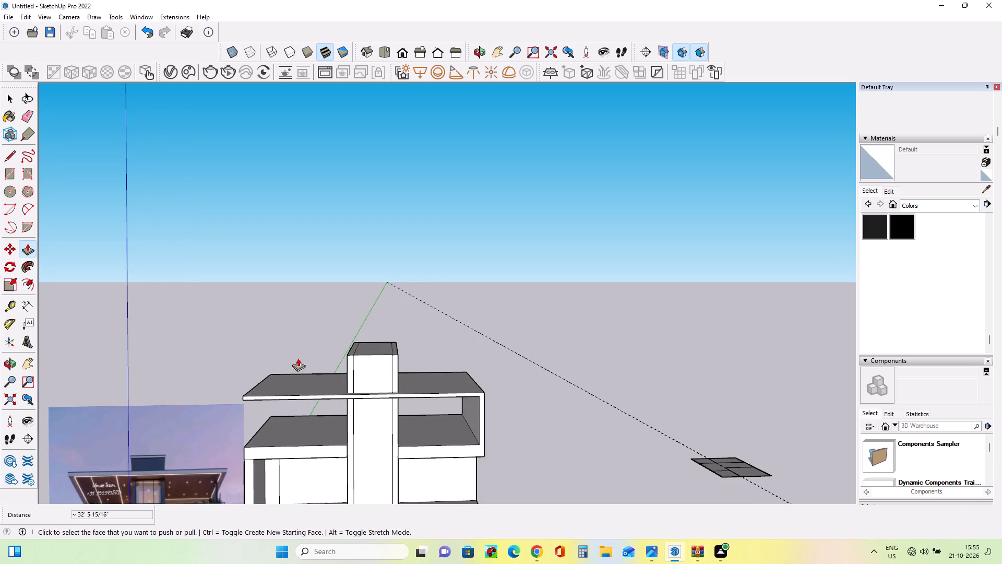
pyautogui.moveTo(403, 351); pyautogui.dragTo(409, 362, button='middle')
pyautogui.scroll(15, 126, 480)
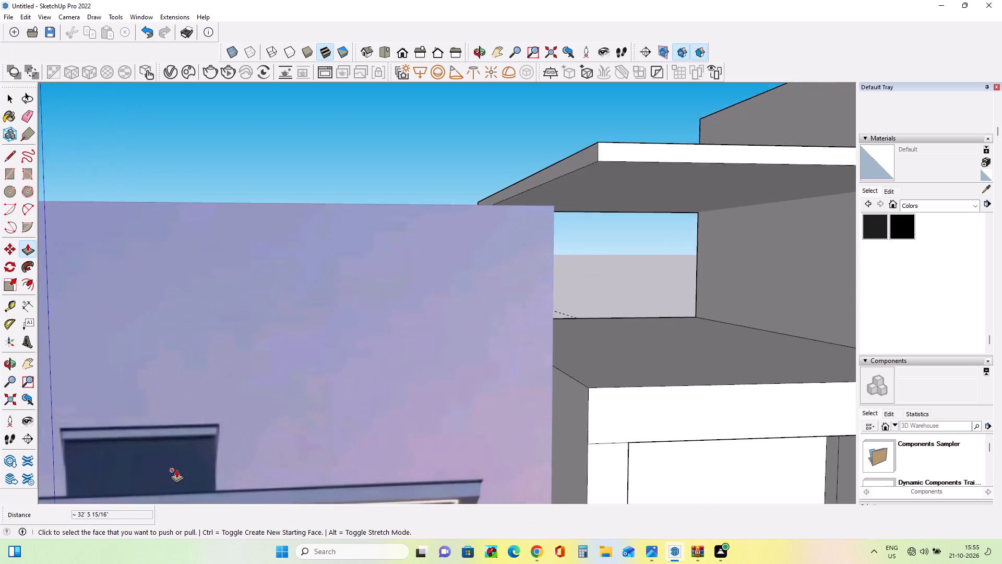
pyautogui.scroll(2, 176, 469)
pyautogui.scroll(-9, 176, 469)
pyautogui.scroll(1, 176, 469)
pyautogui.scroll(-10, 176, 469)
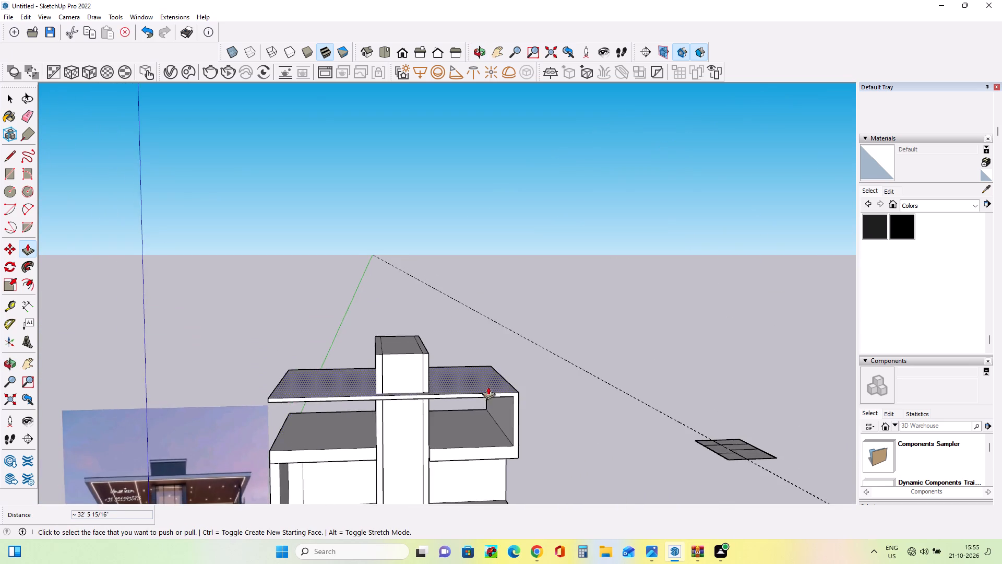
pyautogui.moveTo(488, 388); pyautogui.dragTo(475, 416, button='middle')
pyautogui.scroll(4, 384, 382)
pyautogui.moveTo(391, 382); pyautogui.dragTo(419, 383, button='middle')
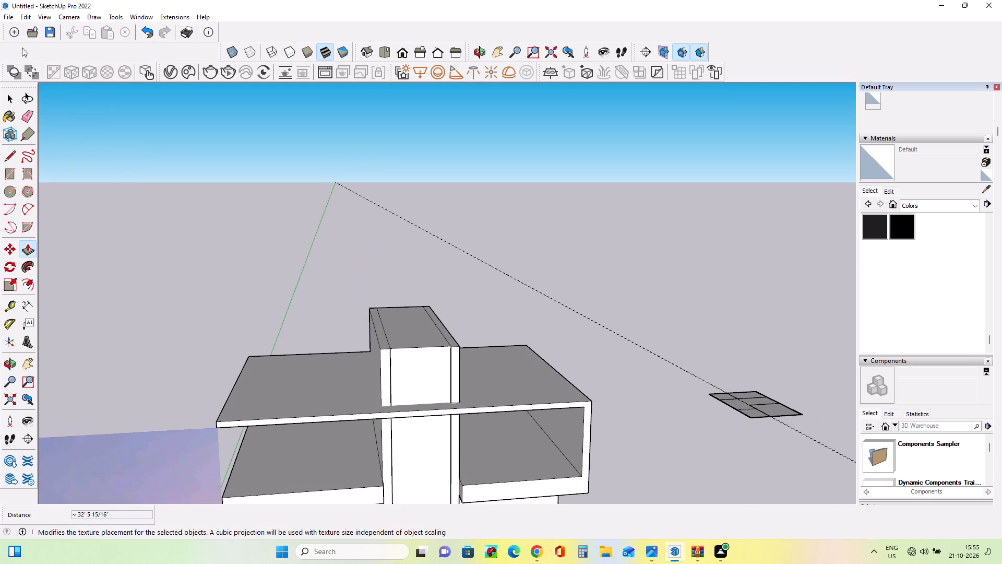
# Draw a horizontal line across the full front of the central tower, just below its top edge.
pyautogui.click(28, 115)
pyautogui.moveTo(595, 419); pyautogui.dragTo(542, 414, button='middle')
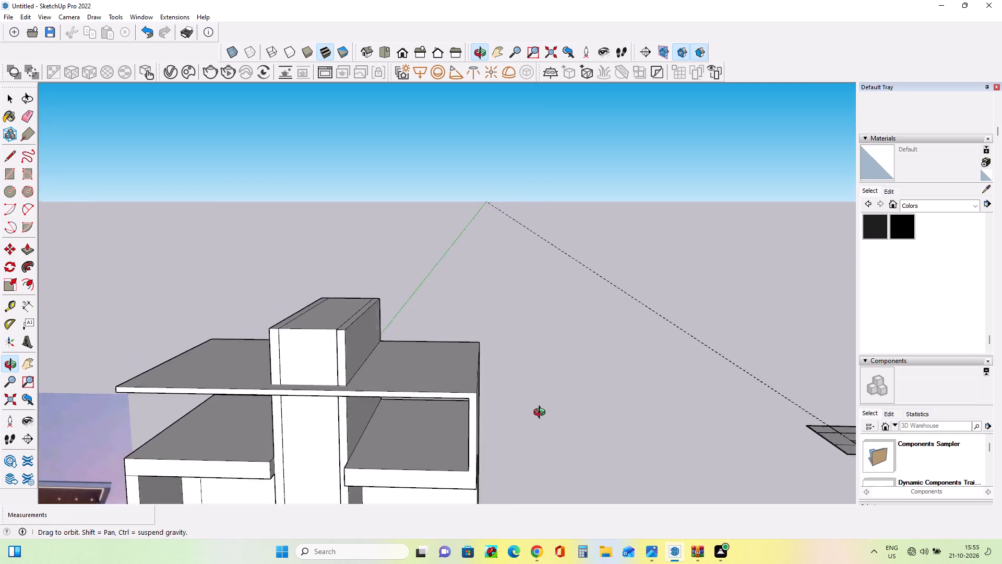
pyautogui.moveTo(542, 414); pyautogui.dragTo(565, 419, button='middle')
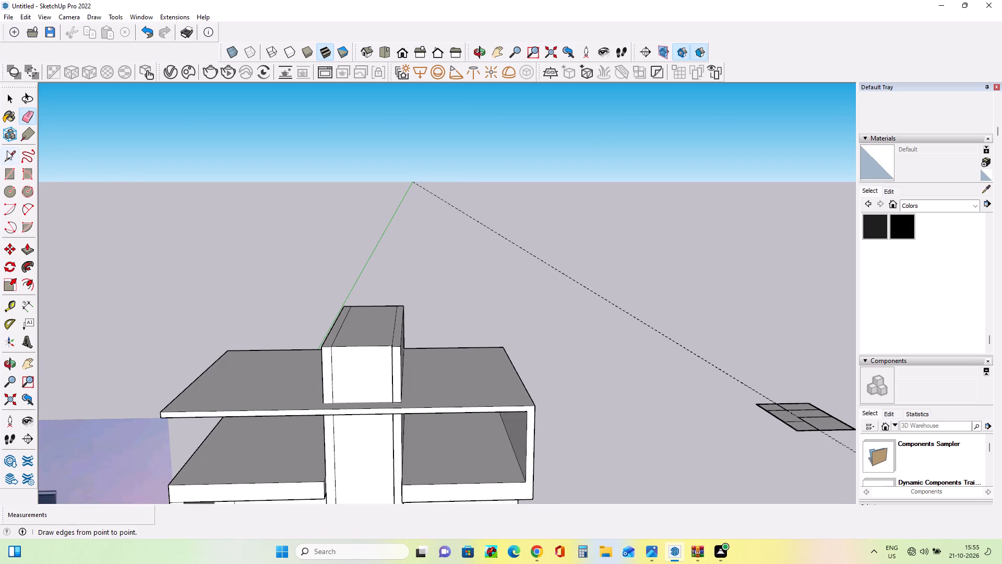
pyautogui.click(7, 152)
pyautogui.scroll(5, 391, 370)
pyautogui.scroll(3, 326, 355)
pyautogui.moveTo(305, 354); pyautogui.dragTo(330, 312, button='middle')
pyautogui.click(285, 291)
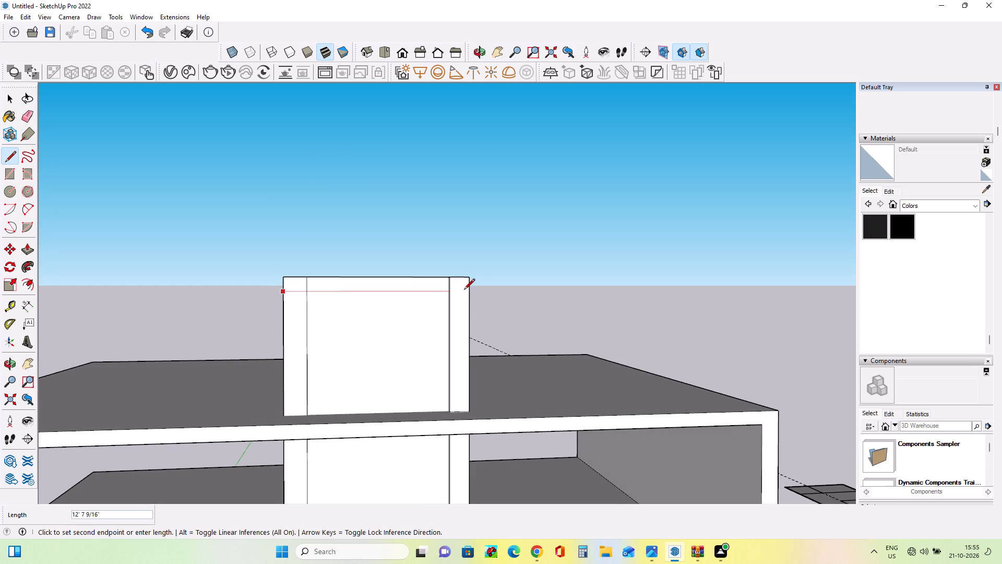
pyautogui.click(471, 291)
pyautogui.moveTo(484, 345); pyautogui.dragTo(551, 407, button='middle')
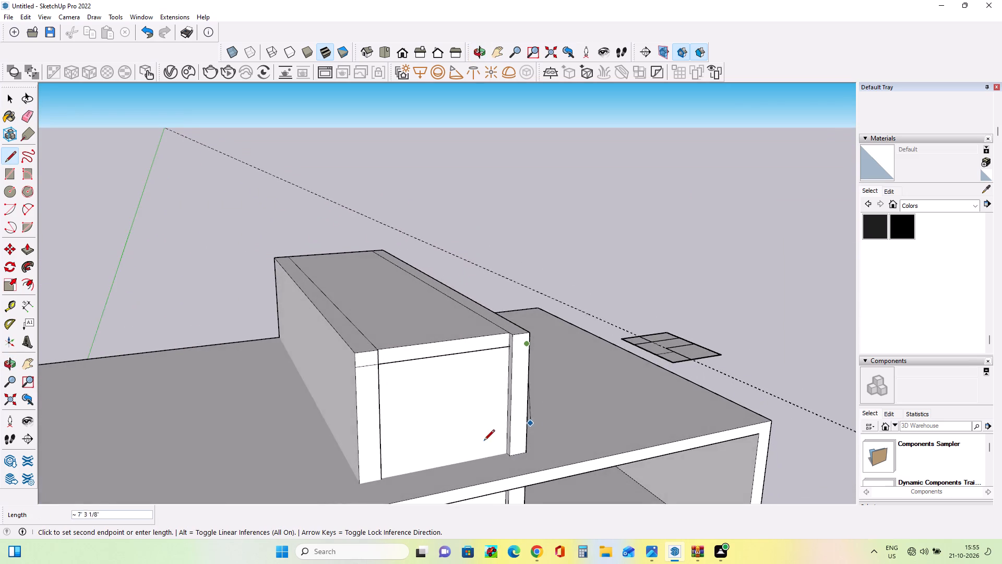
pyautogui.scroll(2, 483, 442)
pyautogui.middleClick(483, 442)
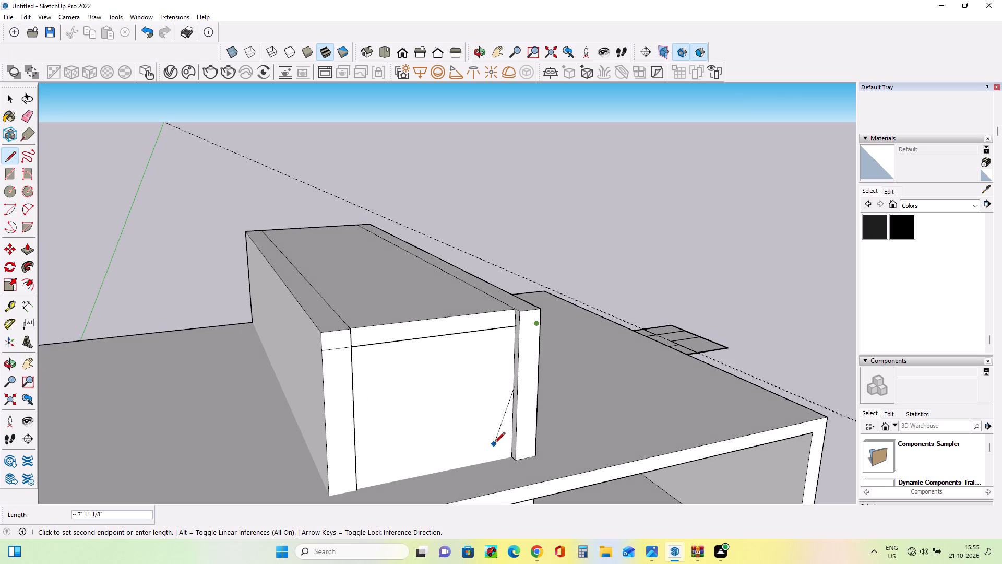
pyautogui.press('Escape')
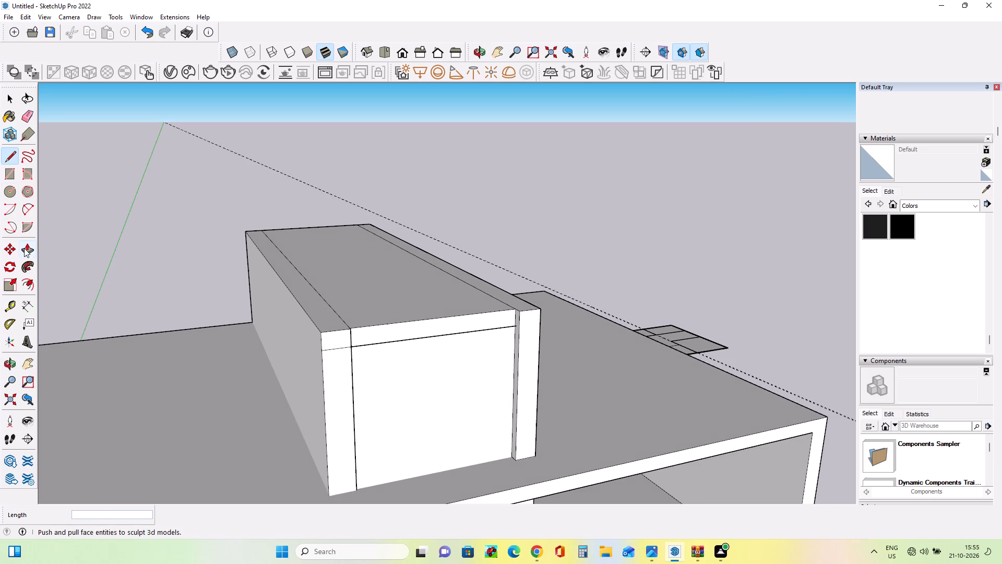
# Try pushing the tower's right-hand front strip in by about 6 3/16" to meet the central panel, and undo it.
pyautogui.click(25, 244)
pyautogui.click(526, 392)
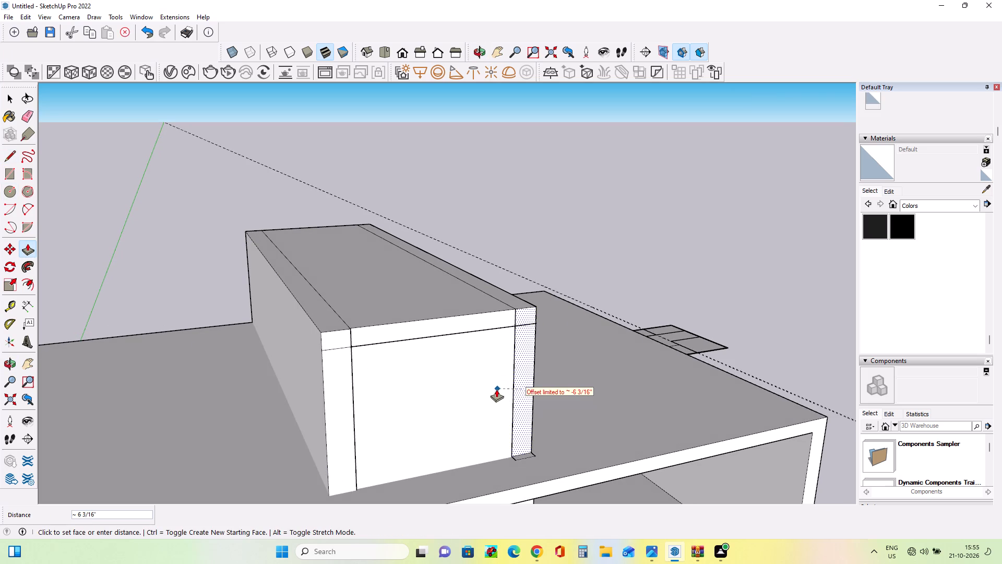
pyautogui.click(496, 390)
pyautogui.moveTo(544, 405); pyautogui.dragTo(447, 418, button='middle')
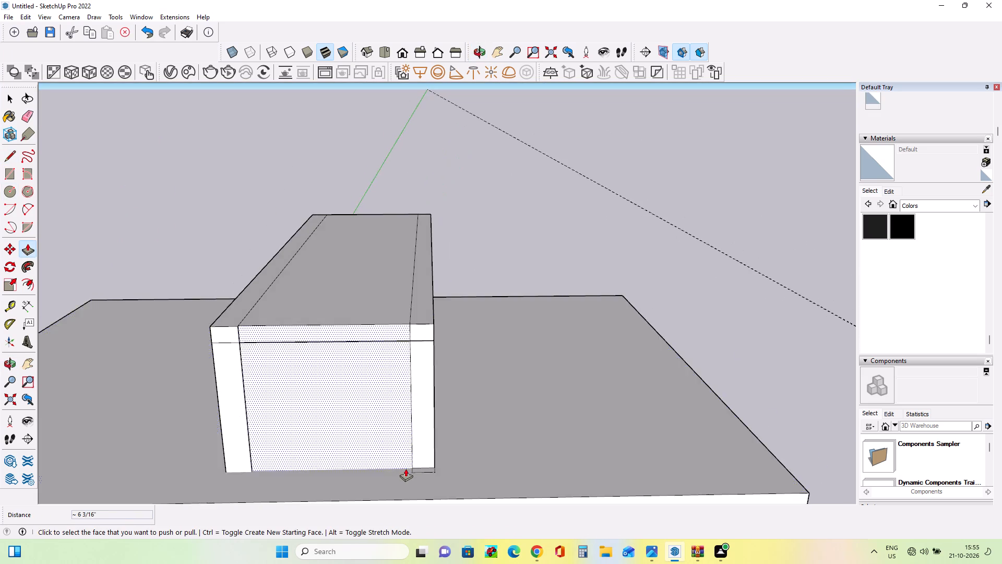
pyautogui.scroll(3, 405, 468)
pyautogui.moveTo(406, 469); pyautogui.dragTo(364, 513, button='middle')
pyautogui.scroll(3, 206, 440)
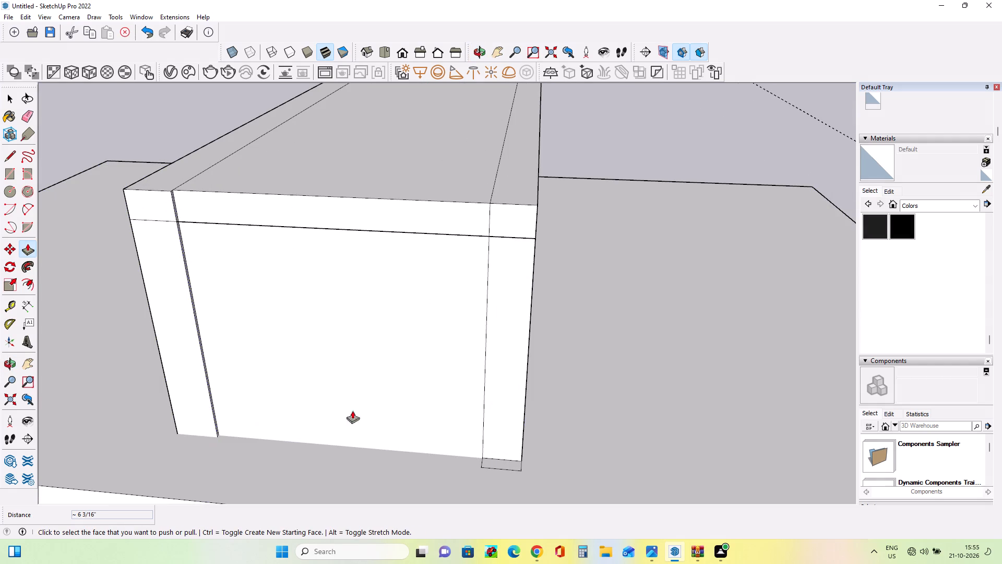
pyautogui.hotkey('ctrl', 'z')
# Level the tower's front by pulling the central panel out about 1 7/16" and pushing the right-hand strip in about 4 3/4".
pyautogui.moveTo(488, 405); pyautogui.dragTo(497, 399, button='middle')
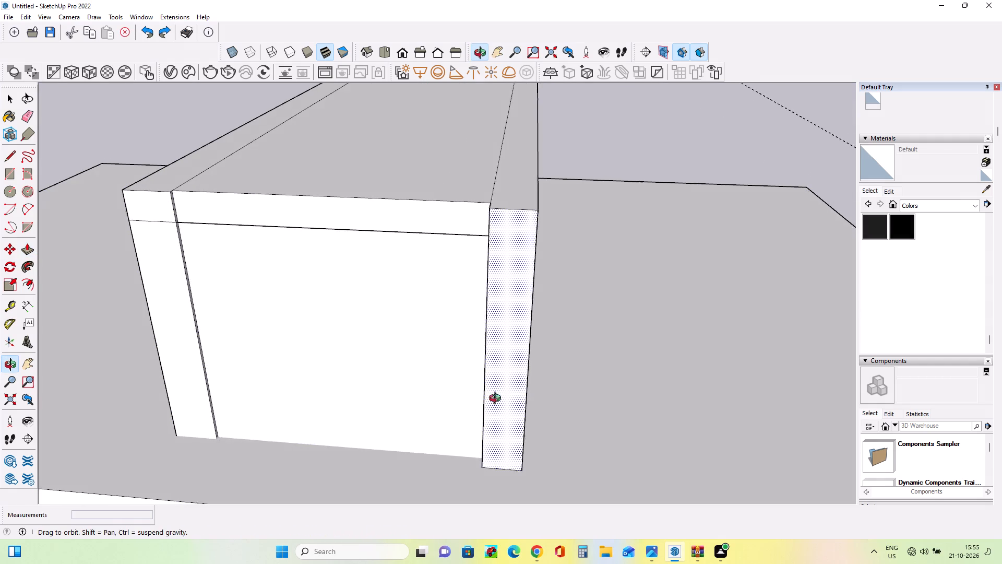
pyautogui.moveTo(497, 399); pyautogui.dragTo(527, 383, button='middle')
pyautogui.click(424, 358)
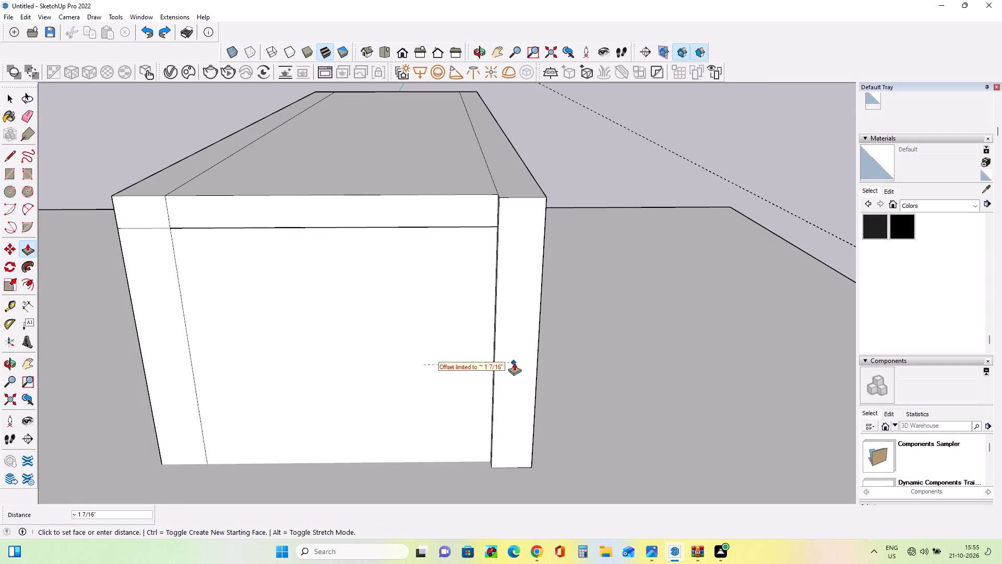
pyautogui.click(514, 362)
pyautogui.moveTo(461, 382); pyautogui.dragTo(476, 378, button='middle')
pyautogui.click(505, 392)
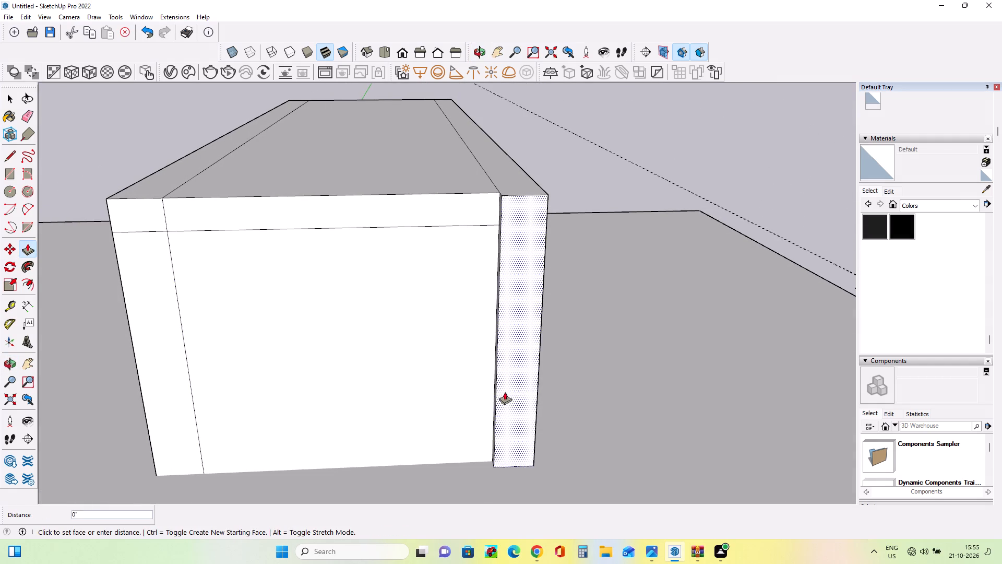
pyautogui.click(482, 383)
pyautogui.moveTo(511, 432); pyautogui.dragTo(514, 449, button='middle')
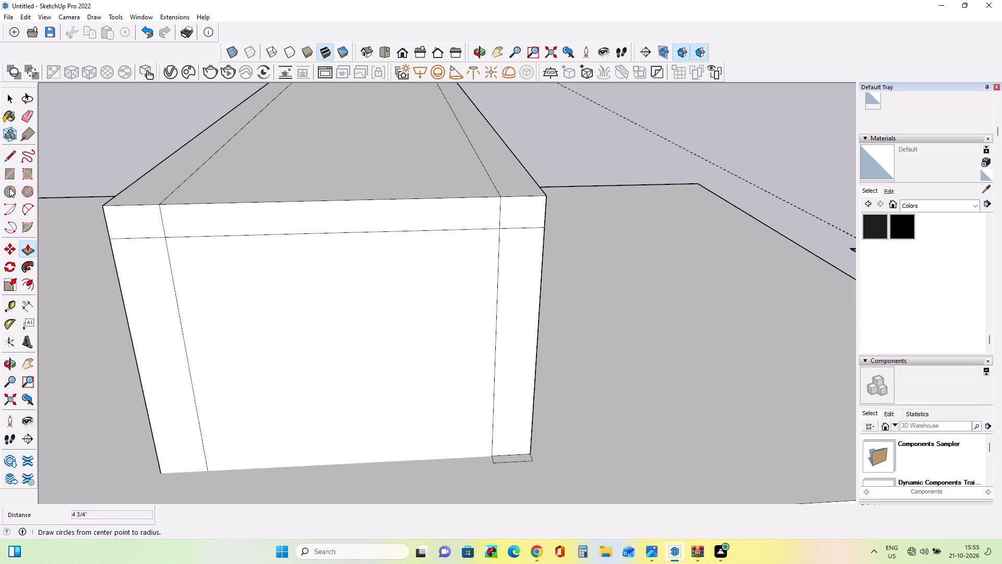
# Erase the leftover outline edges on the roof slab at the foot of the tower's right-hand front strip.
pyautogui.click(27, 122)
pyautogui.moveTo(488, 462); pyautogui.dragTo(537, 457)
pyautogui.moveTo(519, 461); pyautogui.dragTo(521, 467)
pyautogui.moveTo(559, 436); pyautogui.dragTo(555, 461, button='middle')
# Erase the two short vertical edges crossing the narrow top band on the tower's front face.
pyautogui.scroll(-4, 551, 445)
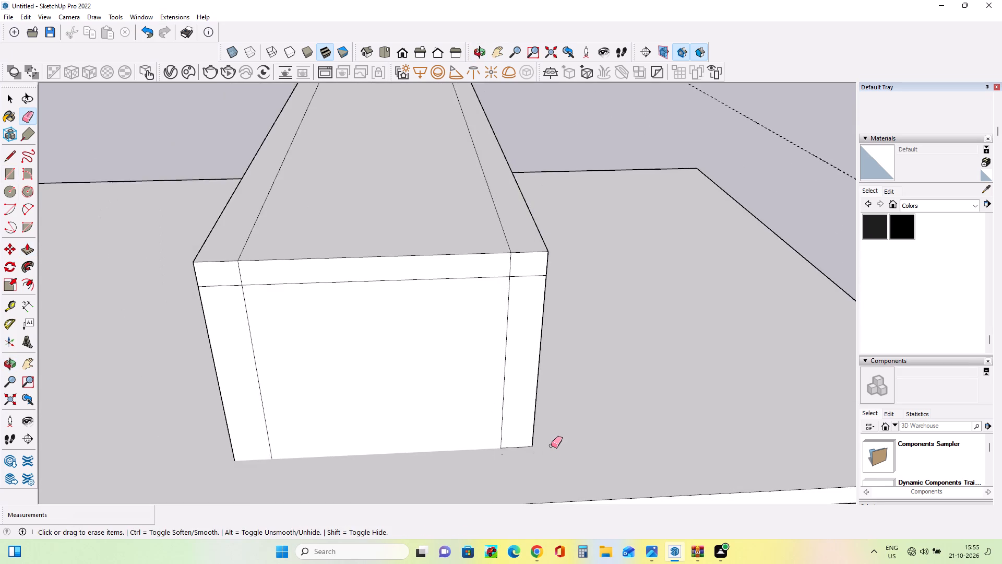
pyautogui.scroll(-3, 551, 445)
pyautogui.moveTo(521, 454); pyautogui.dragTo(503, 406, button='middle')
pyautogui.scroll(-9, 503, 406)
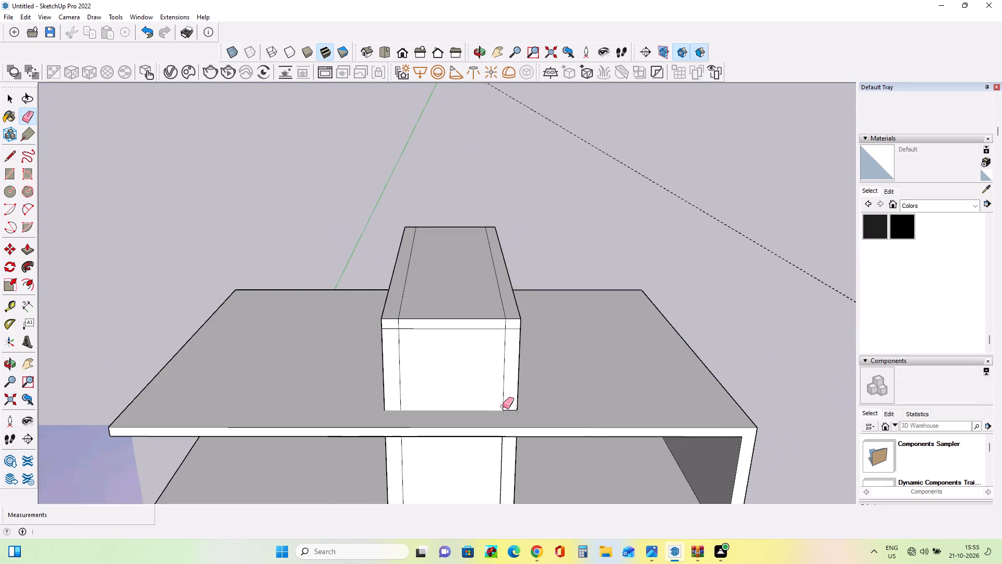
pyautogui.scroll(-10, 503, 406)
pyautogui.scroll(7, 472, 431)
pyautogui.scroll(-1, 472, 430)
pyautogui.scroll(5, 472, 430)
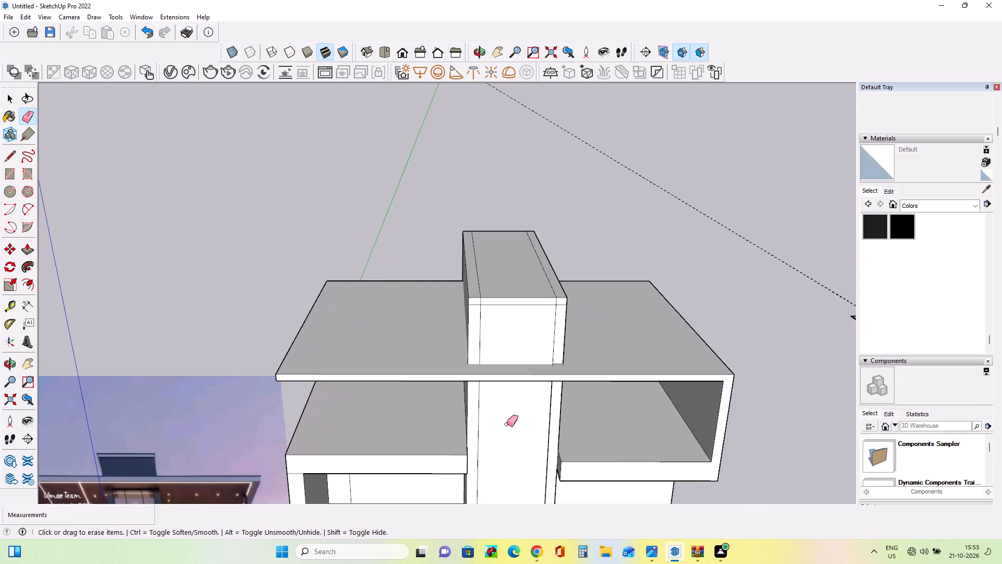
pyautogui.click(28, 248)
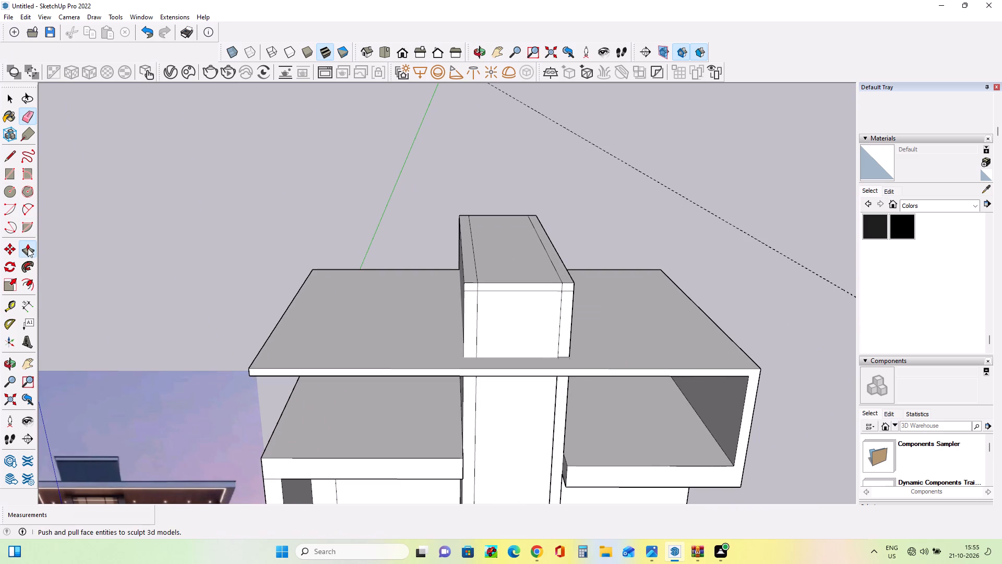
pyautogui.scroll(4, 443, 244)
pyautogui.scroll(-8, 518, 275)
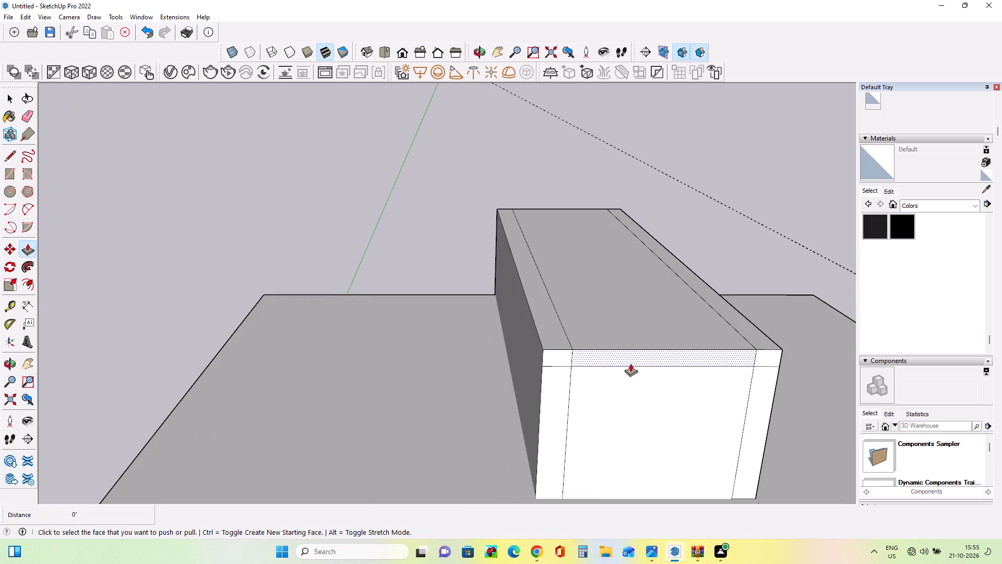
pyautogui.moveTo(570, 361); pyautogui.dragTo(533, 343, button='middle')
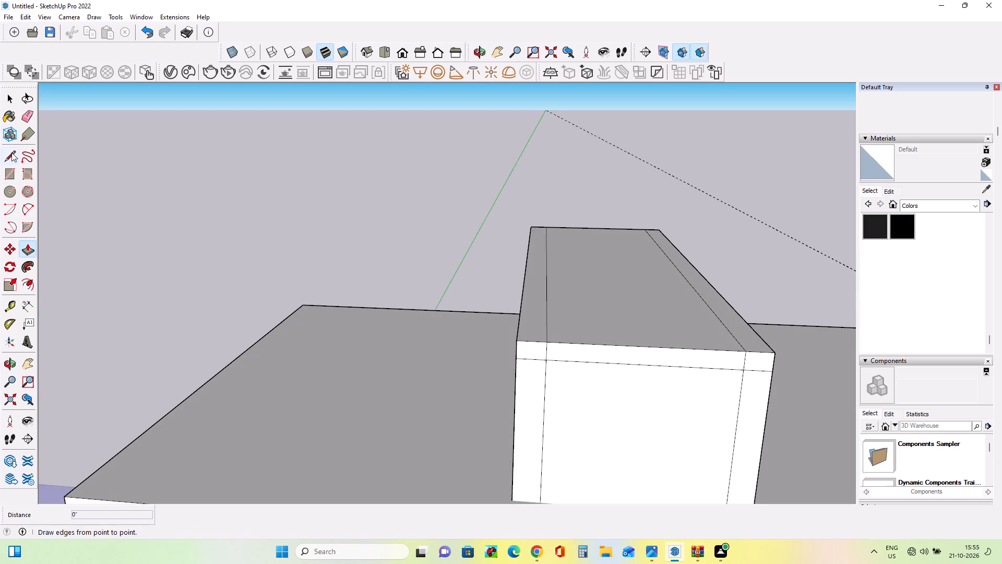
pyautogui.click(31, 119)
pyautogui.moveTo(544, 352); pyautogui.dragTo(545, 352)
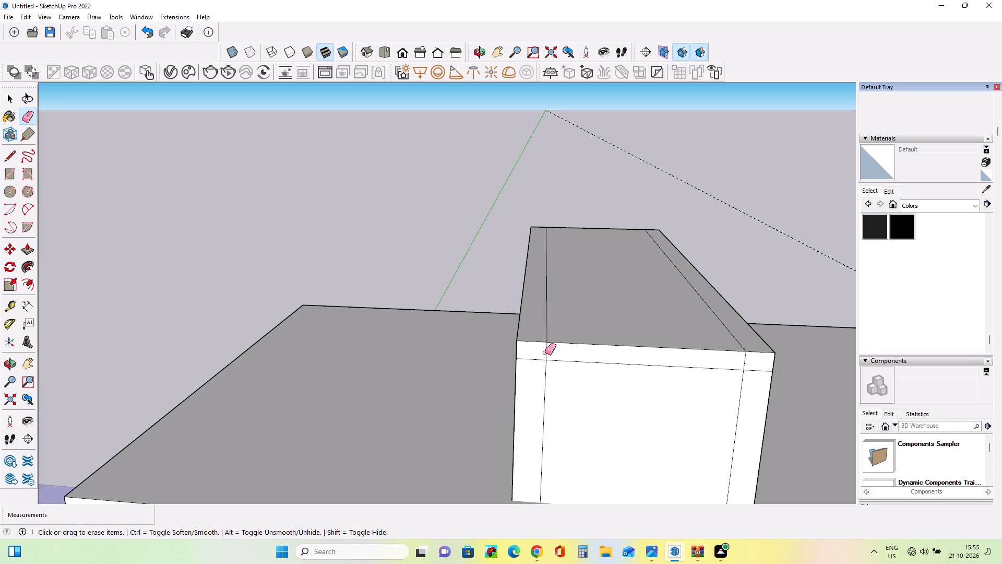
pyautogui.moveTo(545, 352); pyautogui.dragTo(559, 349)
pyautogui.moveTo(738, 363); pyautogui.dragTo(753, 361)
# Draw a second horizontal line across the tower's full front, within the narrow band between its top edge and the existing line.
pyautogui.moveTo(546, 339); pyautogui.dragTo(546, 346, button='middle')
pyautogui.click(8, 151)
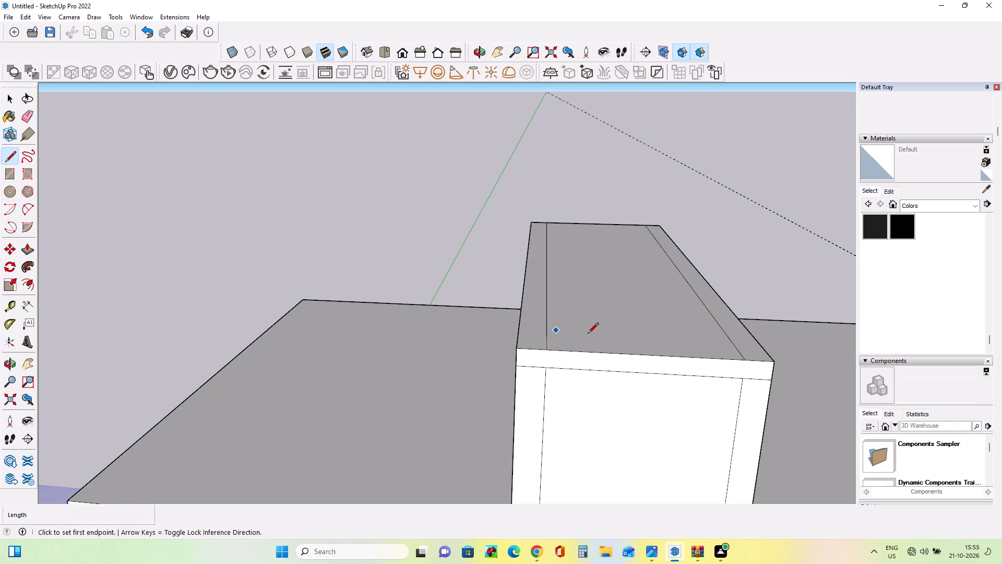
pyautogui.moveTo(587, 334); pyautogui.dragTo(560, 284, button='middle')
pyautogui.scroll(-1, 474, 272)
pyautogui.scroll(3, 474, 272)
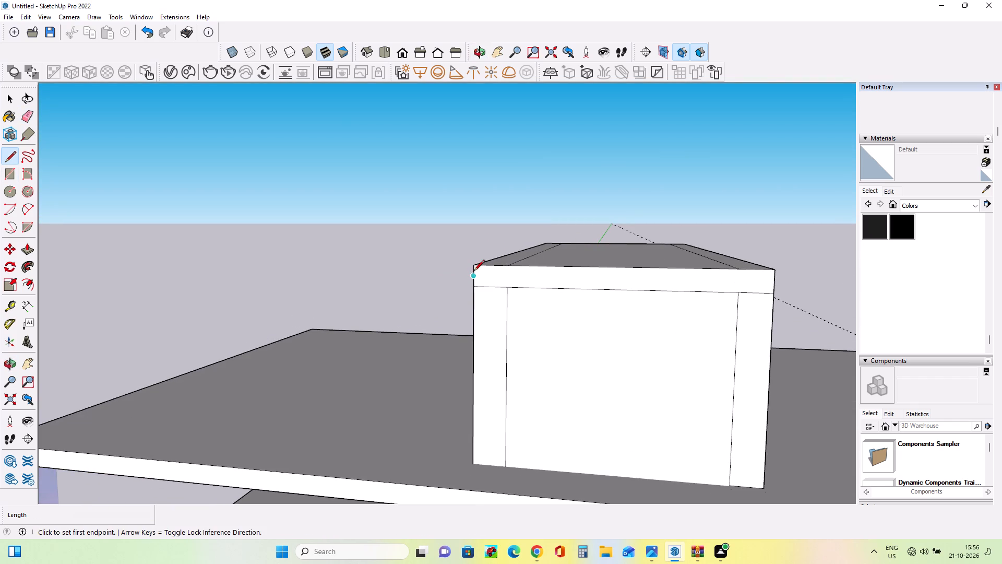
pyautogui.scroll(4, 473, 271)
pyautogui.moveTo(472, 272); pyautogui.dragTo(481, 272)
pyautogui.scroll(-7, 483, 279)
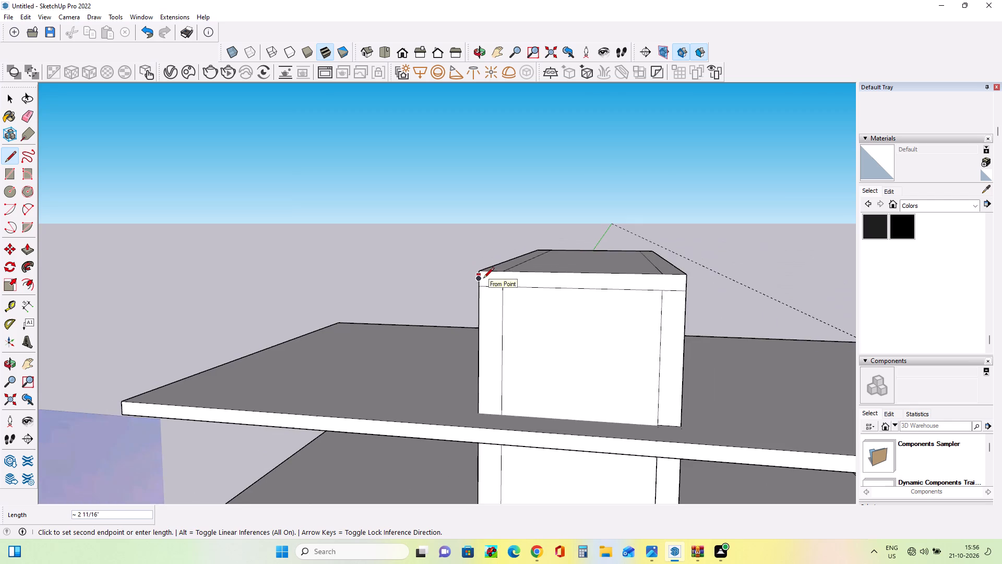
pyautogui.scroll(-1, 483, 279)
pyautogui.scroll(4, 696, 287)
pyautogui.scroll(-4, 647, 257)
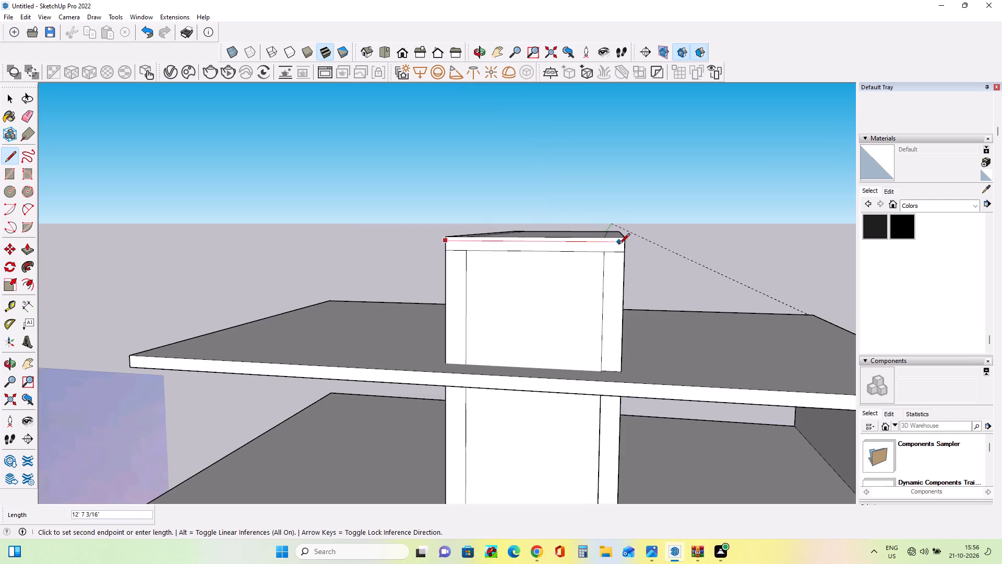
pyautogui.scroll(3, 619, 245)
pyautogui.click(626, 243)
# Recess the lower part of the tower's top band about 5 5/16", leaving the strip above it projecting.
pyautogui.moveTo(640, 271); pyautogui.dragTo(648, 280, button='middle')
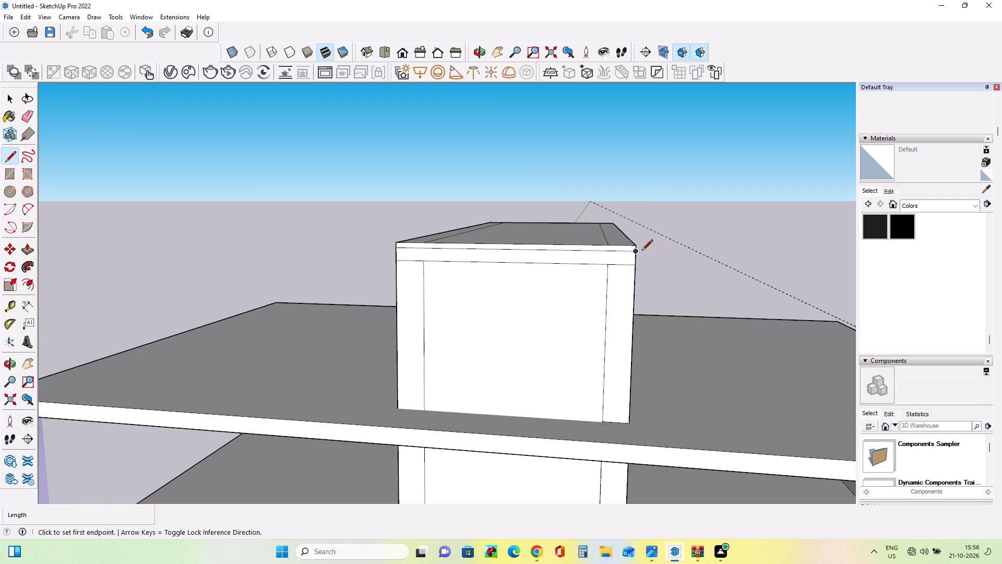
pyautogui.scroll(-4, 260, 191)
pyautogui.moveTo(274, 231); pyautogui.dragTo(276, 237, button='middle')
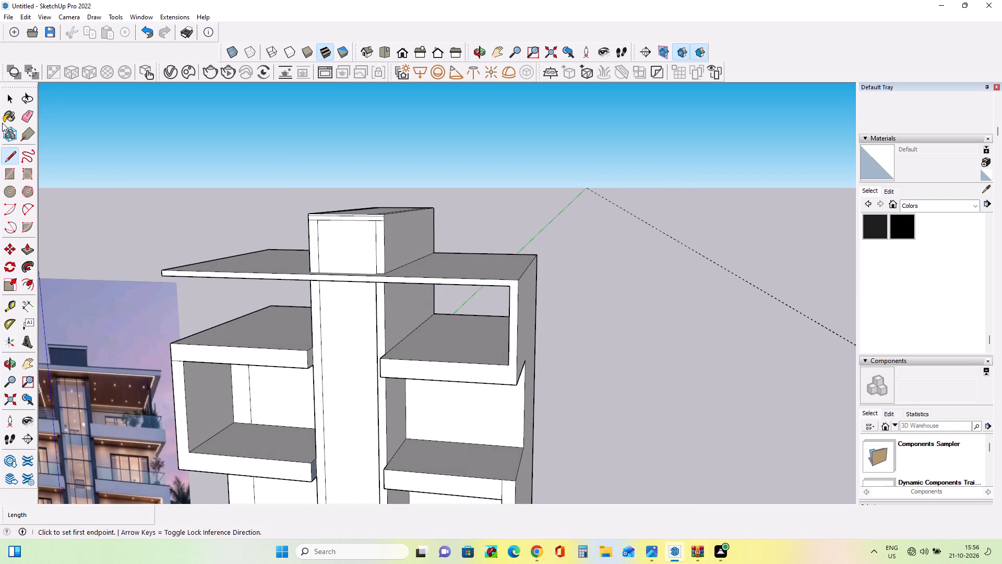
pyautogui.click(25, 252)
pyautogui.scroll(1, 458, 240)
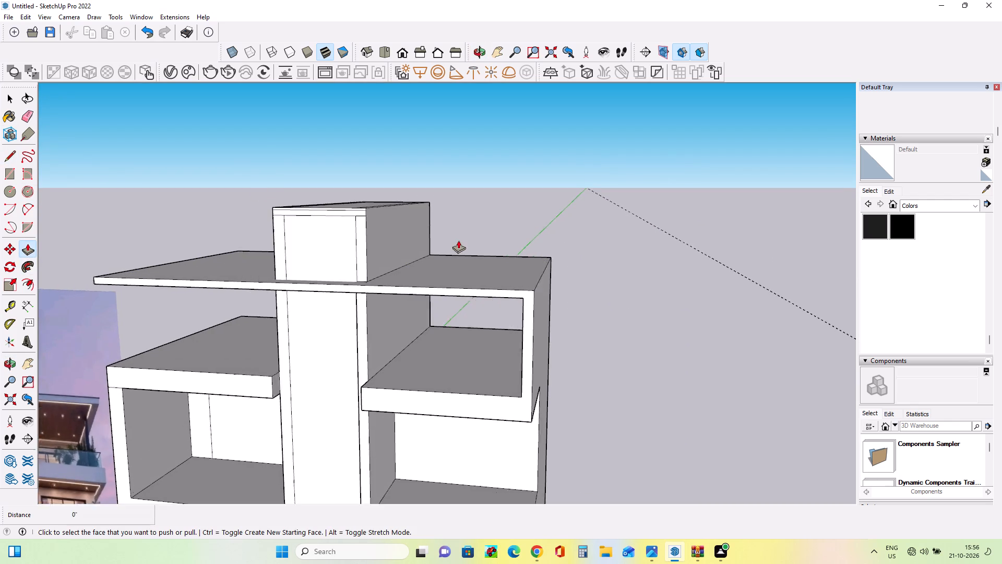
pyautogui.scroll(1, 458, 240)
pyautogui.moveTo(343, 207); pyautogui.dragTo(356, 220, button='middle')
pyautogui.scroll(3, 302, 216)
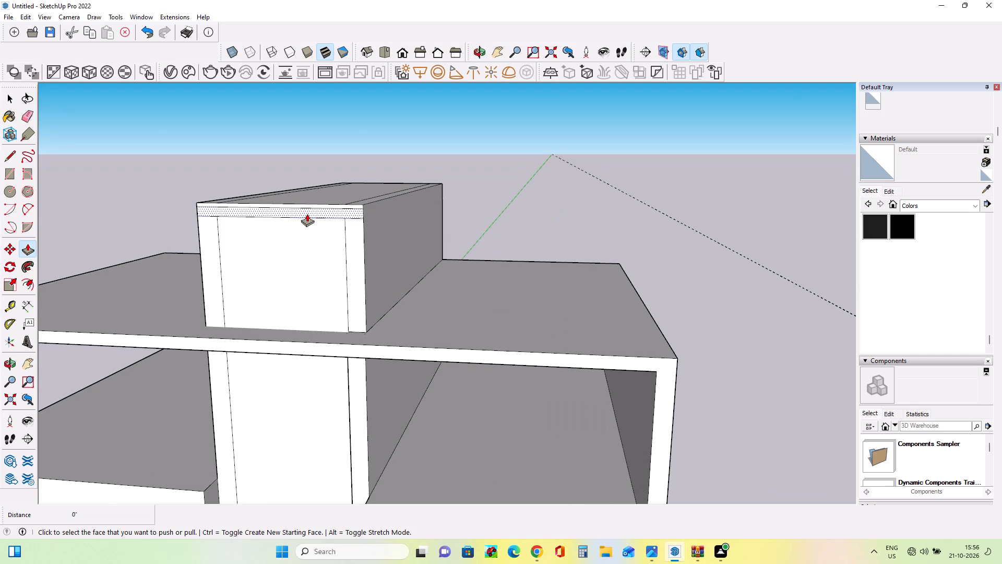
pyautogui.click(307, 214)
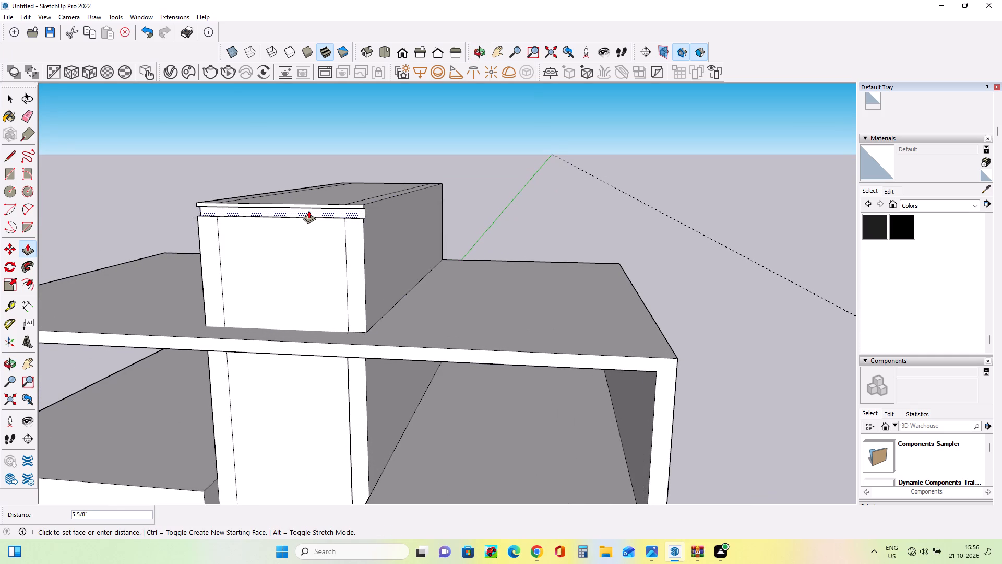
pyautogui.click(308, 211)
# Examine the tower's top detail and the whole building front against the reference façade image.
pyautogui.moveTo(293, 233); pyautogui.dragTo(452, 237, button='middle')
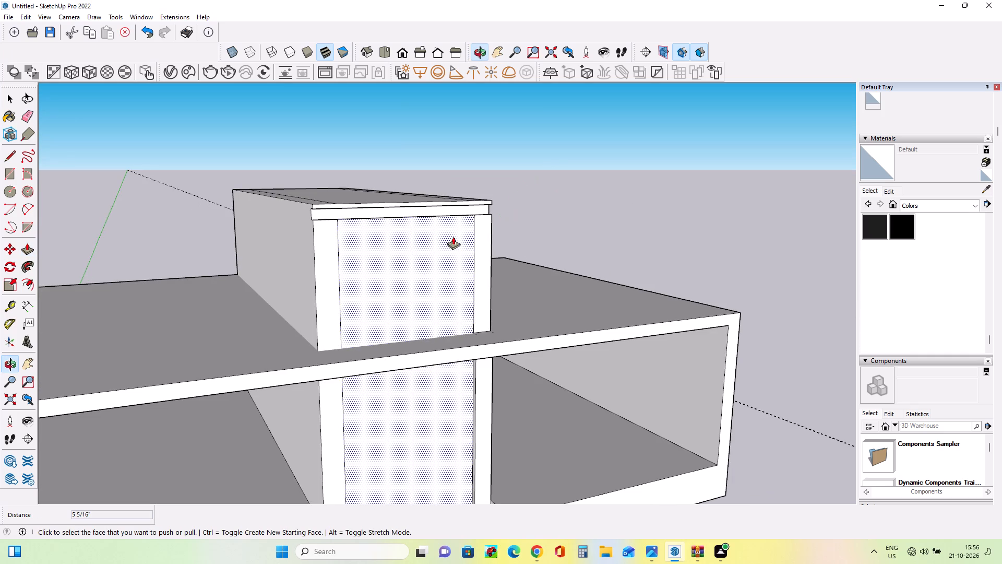
pyautogui.moveTo(375, 231); pyautogui.dragTo(331, 230, button='middle')
pyautogui.scroll(-6, 331, 229)
pyautogui.scroll(1, 331, 225)
pyautogui.scroll(-1, 331, 225)
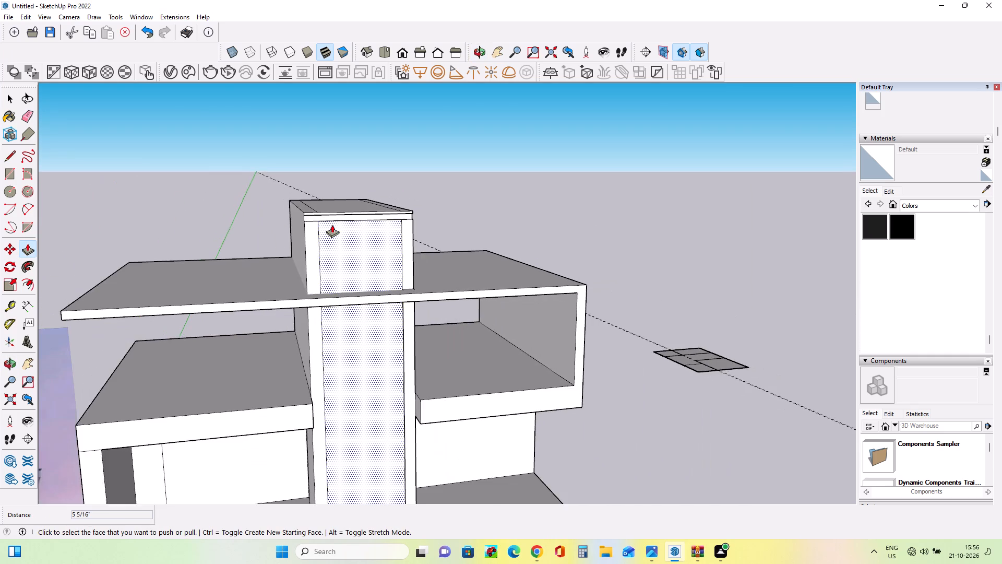
pyautogui.scroll(-12, 332, 225)
pyautogui.moveTo(405, 303); pyautogui.dragTo(380, 306, button='middle')
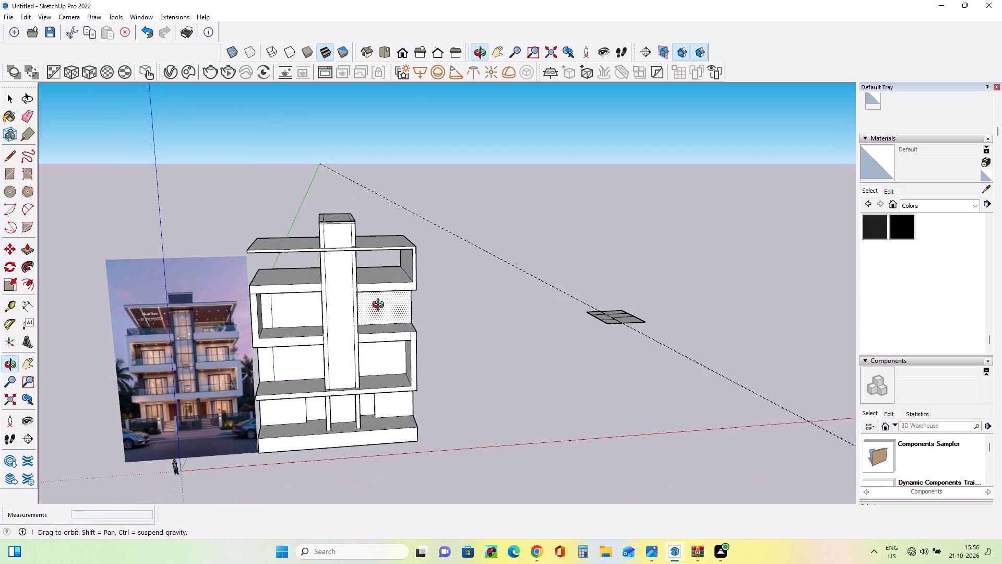
pyautogui.moveTo(380, 306); pyautogui.dragTo(369, 302, button='middle')
pyautogui.moveTo(357, 340); pyautogui.dragTo(362, 344, button='middle')
pyautogui.scroll(4, 299, 258)
pyautogui.moveTo(303, 269); pyautogui.dragTo(246, 203, button='middle')
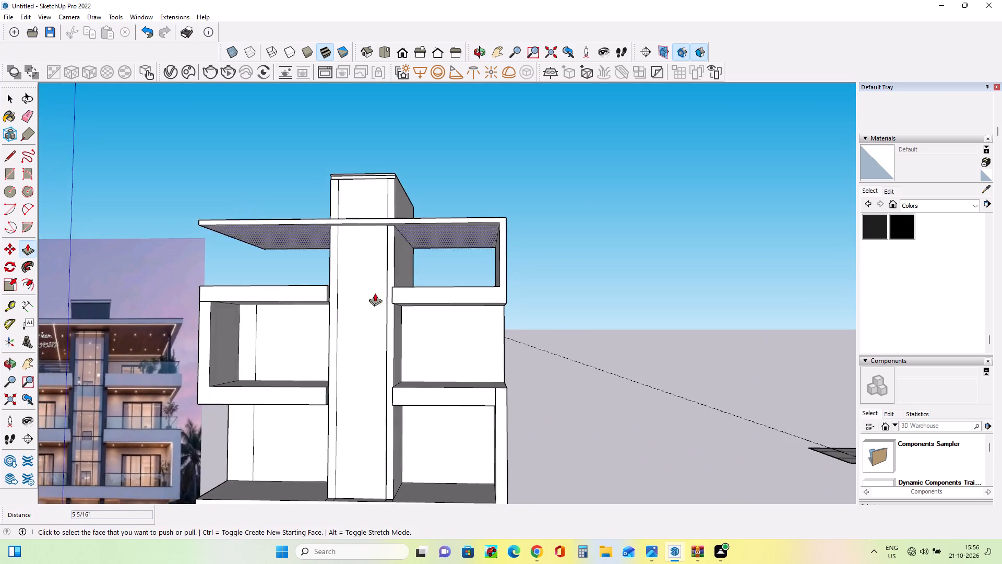
# Pull the upper floors' right-hand side wall outward about 1' 7 1/4".
pyautogui.moveTo(581, 445); pyautogui.dragTo(419, 447, button='middle')
pyautogui.click(533, 357)
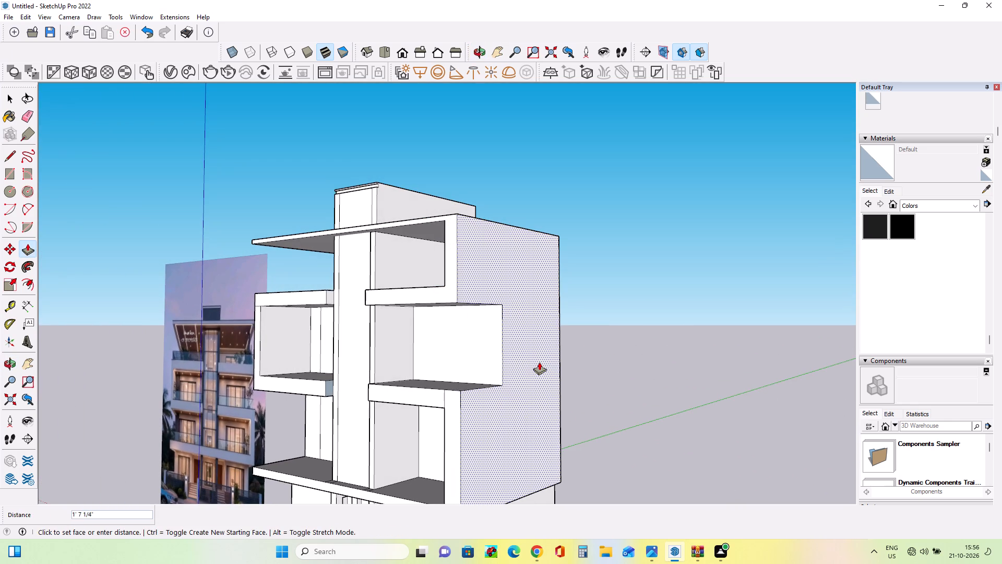
pyautogui.click(539, 362)
# Extend the ground floor's right-hand side face about 1' 7 1/4" so it aligns with the upper side wall.
pyautogui.moveTo(453, 405); pyautogui.dragTo(498, 355, button='middle')
pyautogui.scroll(-8, 498, 355)
pyautogui.click(517, 441)
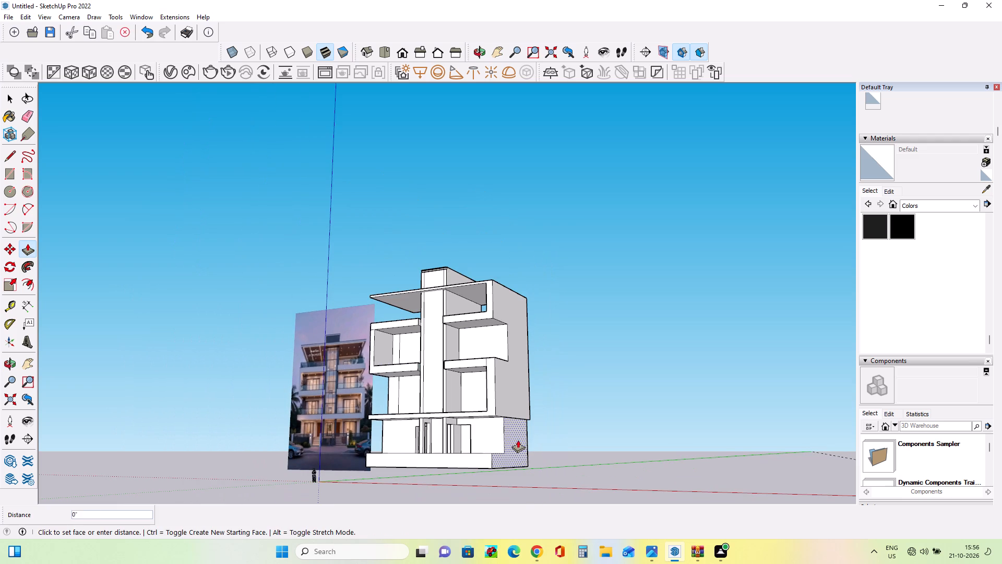
pyautogui.click(515, 401)
# Thin the right-hand side wall by pushing its inner face outward about 9 9/16" on the first floor and 1' 7 3/8" on the top floor.
pyautogui.moveTo(466, 427); pyautogui.dragTo(640, 465, button='middle')
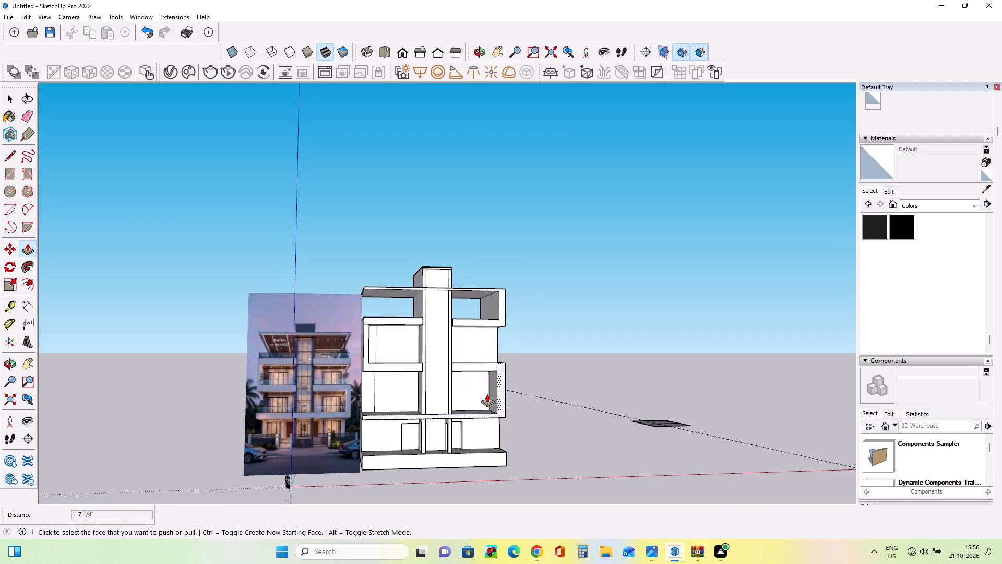
pyautogui.scroll(4, 463, 387)
pyautogui.click(507, 387)
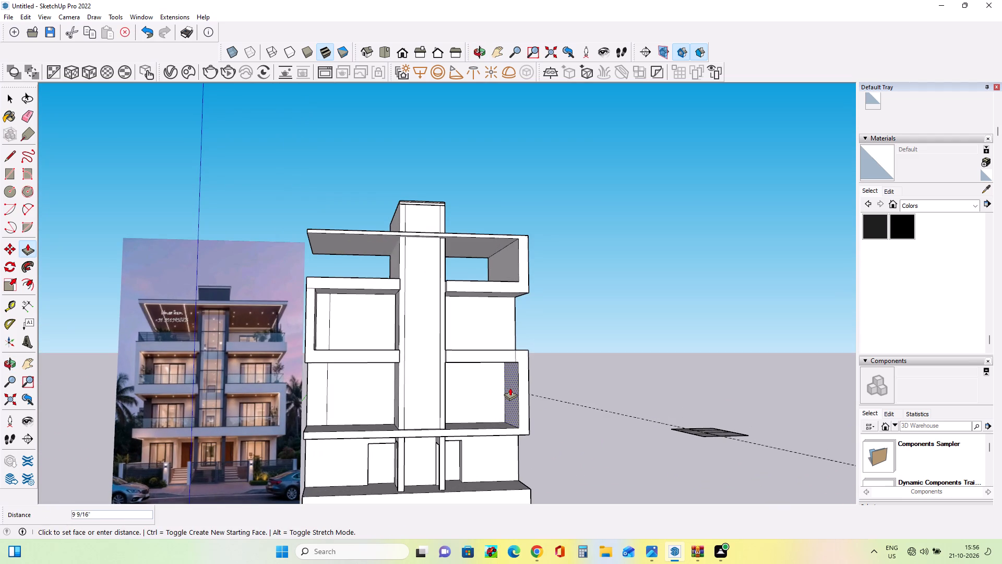
pyautogui.click(510, 388)
pyautogui.moveTo(518, 418); pyautogui.dragTo(518, 462, button='middle')
pyautogui.click(509, 261)
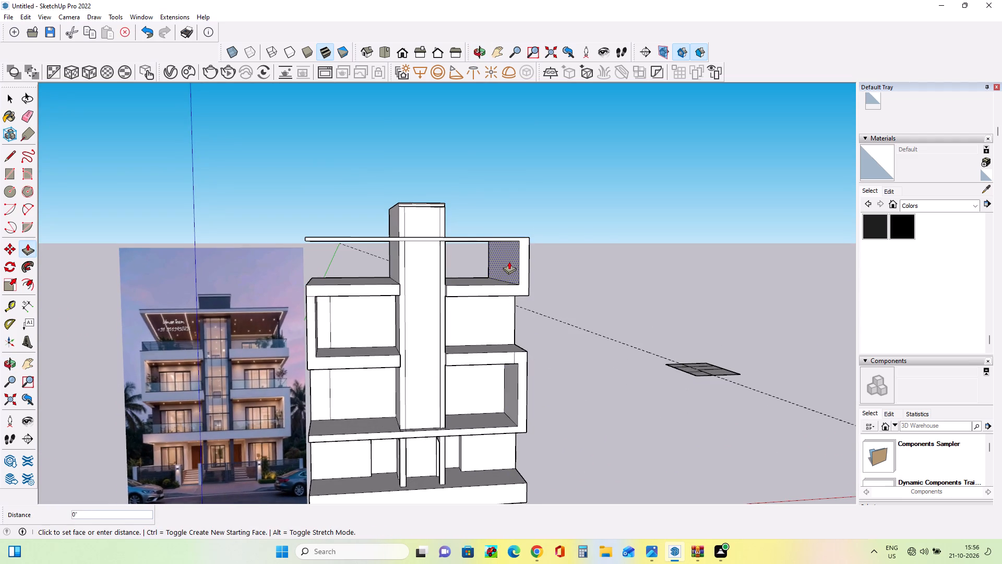
pyautogui.click(514, 262)
# Examine the widened building against the reference façade image, including the image's roof overhang and tower top.
pyautogui.moveTo(516, 380); pyautogui.dragTo(438, 375, button='middle')
pyautogui.moveTo(569, 356); pyautogui.dragTo(604, 365, button='middle')
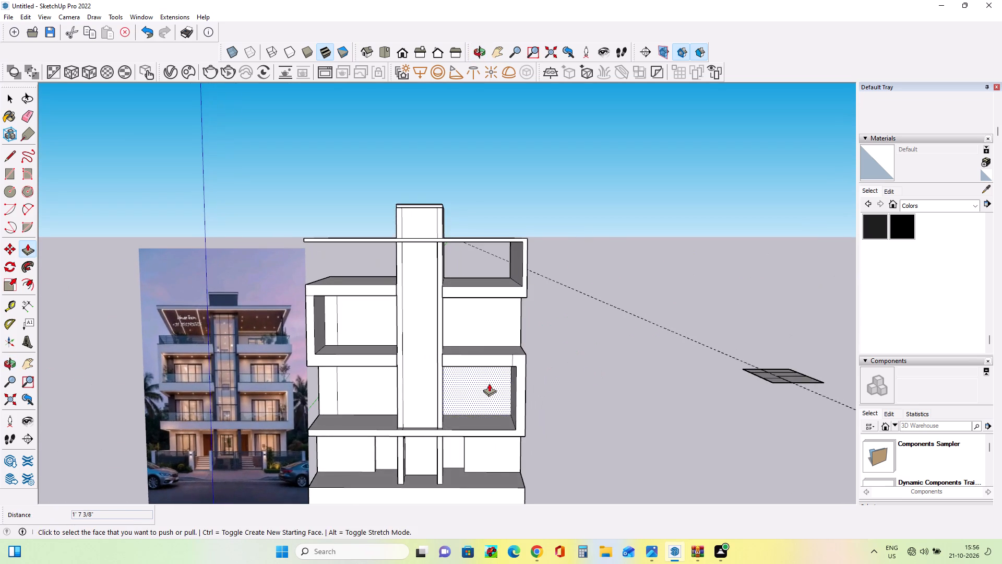
pyautogui.scroll(-2, 489, 383)
pyautogui.moveTo(491, 382); pyautogui.dragTo(516, 366, button='middle')
pyautogui.scroll(3, 516, 354)
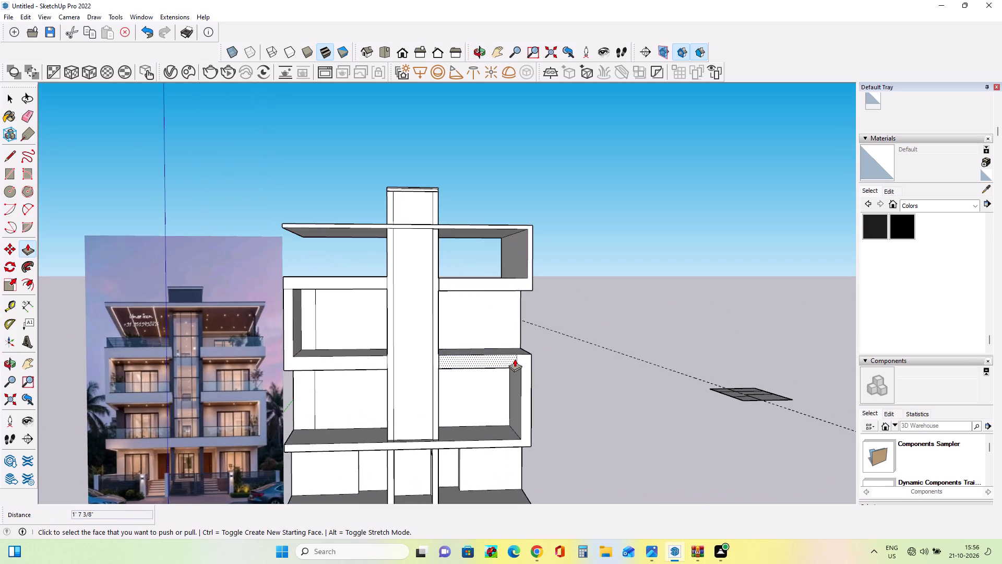
pyautogui.scroll(-2, 515, 359)
pyautogui.moveTo(549, 394); pyautogui.dragTo(535, 422, button='middle')
pyautogui.scroll(2, 438, 390)
pyautogui.moveTo(441, 397); pyautogui.dragTo(449, 412, button='middle')
pyautogui.moveTo(454, 306); pyautogui.dragTo(462, 319, button='middle')
pyautogui.moveTo(498, 217); pyautogui.dragTo(507, 256, button='middle')
pyautogui.scroll(6, 140, 347)
pyautogui.scroll(-1, 237, 314)
pyautogui.scroll(8, 239, 311)
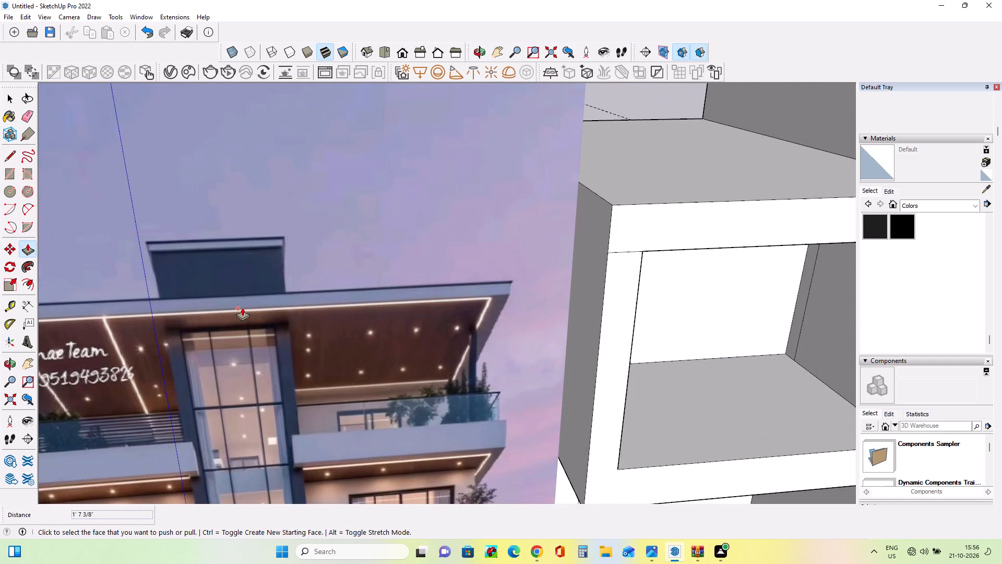
# Raise the top roof slab's upper face about 1' 3 3/8" to thicken it.
pyautogui.scroll(-20, 242, 308)
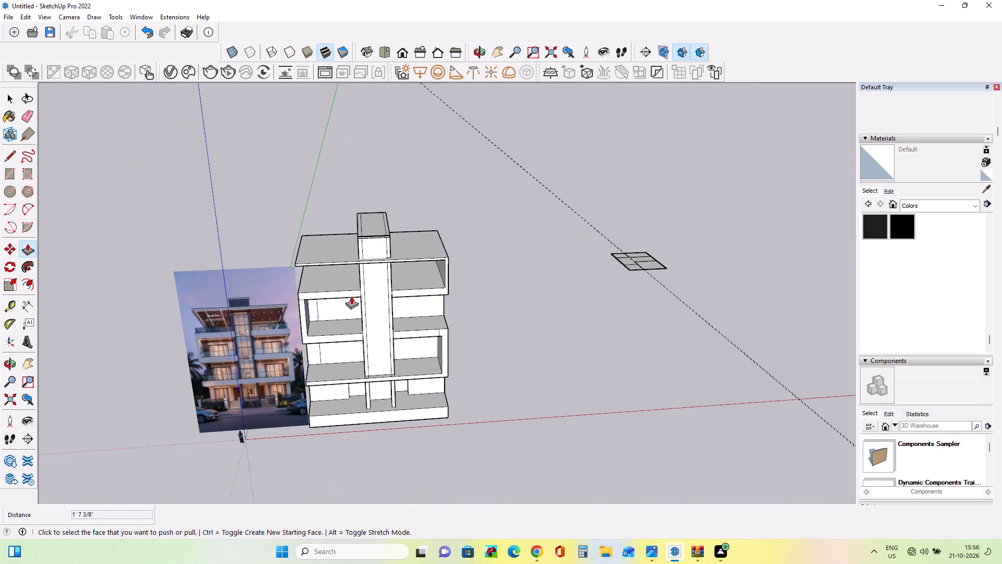
pyautogui.moveTo(356, 296); pyautogui.dragTo(366, 274, button='middle')
pyautogui.scroll(-1, 357, 267)
pyautogui.click(329, 242)
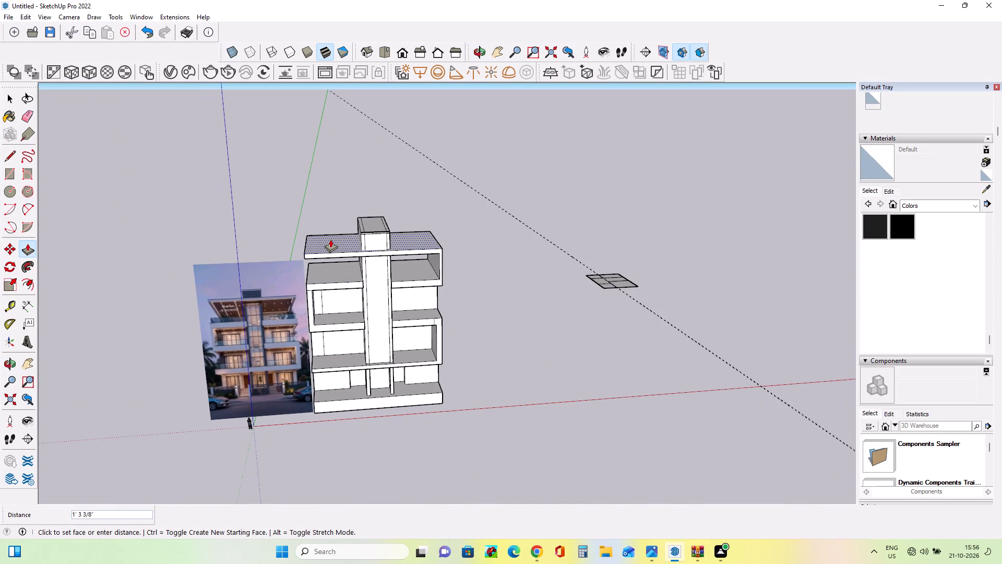
pyautogui.click(330, 239)
# Draw a horizontal line about 61' 10" long across the roof slab's front face, just below its top edge.
pyautogui.moveTo(348, 314); pyautogui.dragTo(360, 314, button='middle')
pyautogui.scroll(-1, 314, 236)
pyautogui.scroll(1, 314, 236)
pyautogui.scroll(-1, 314, 236)
pyautogui.scroll(7, 314, 236)
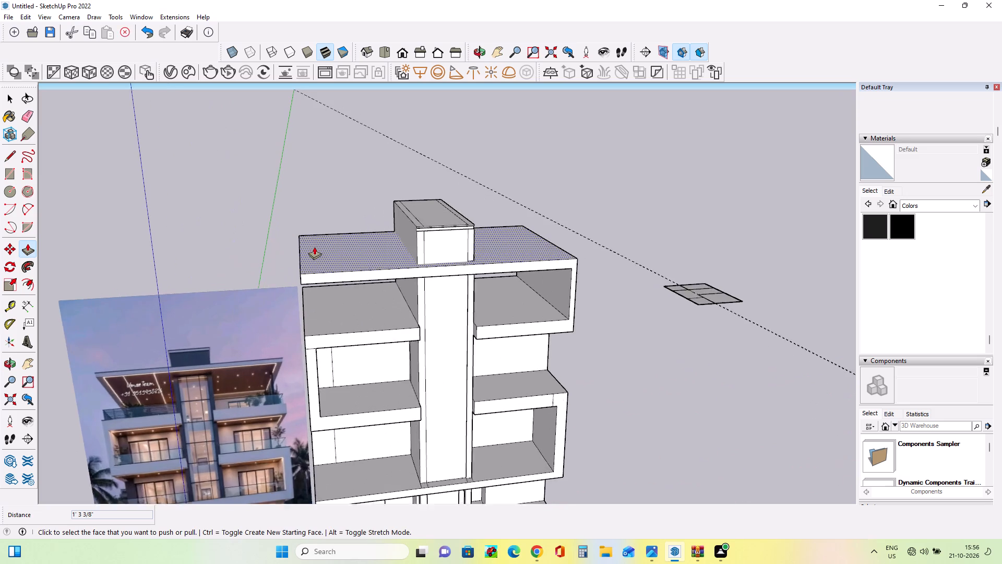
pyautogui.scroll(1, 314, 246)
pyautogui.click(11, 157)
pyautogui.scroll(3, 428, 345)
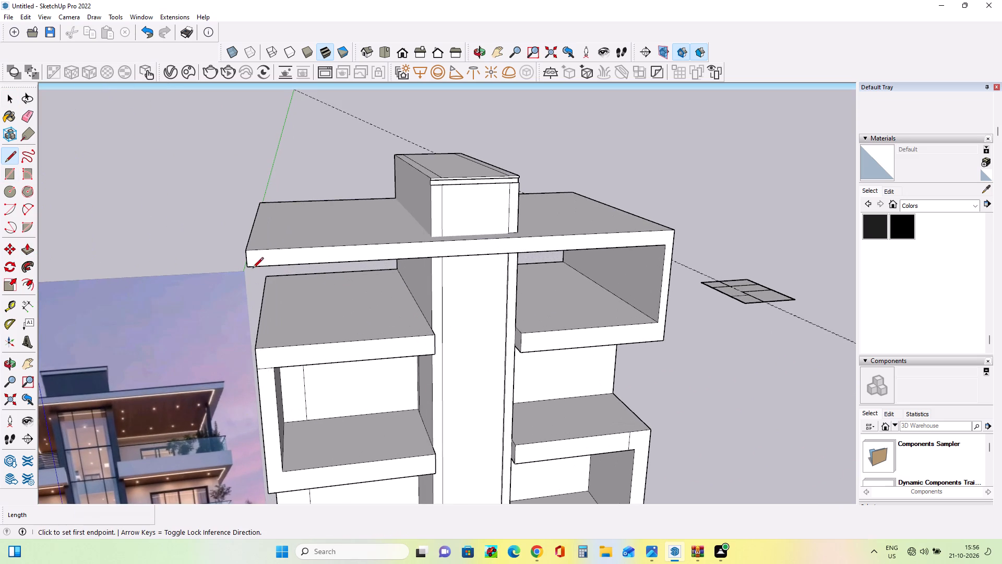
pyautogui.scroll(4, 247, 254)
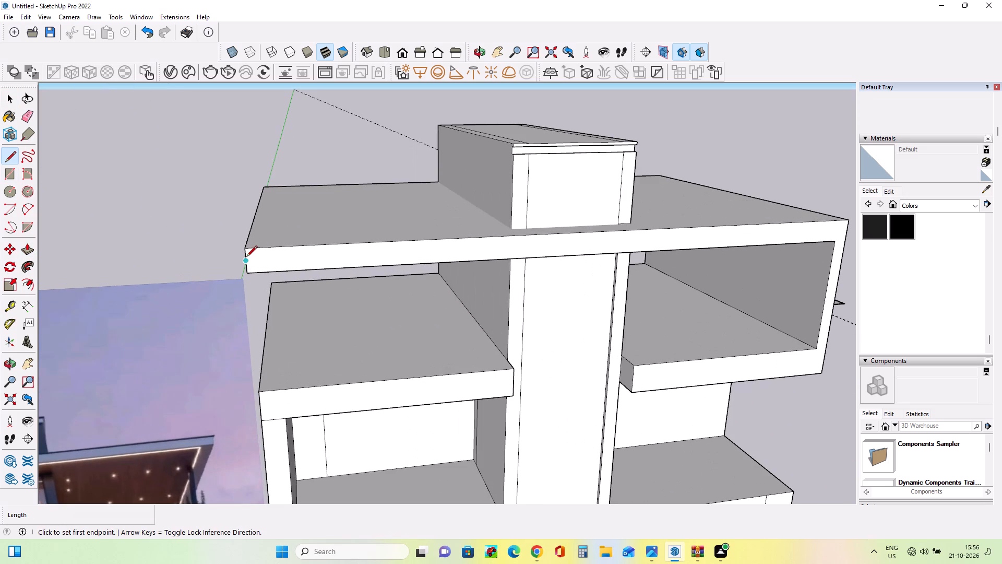
pyautogui.scroll(7, 246, 255)
pyautogui.click(247, 251)
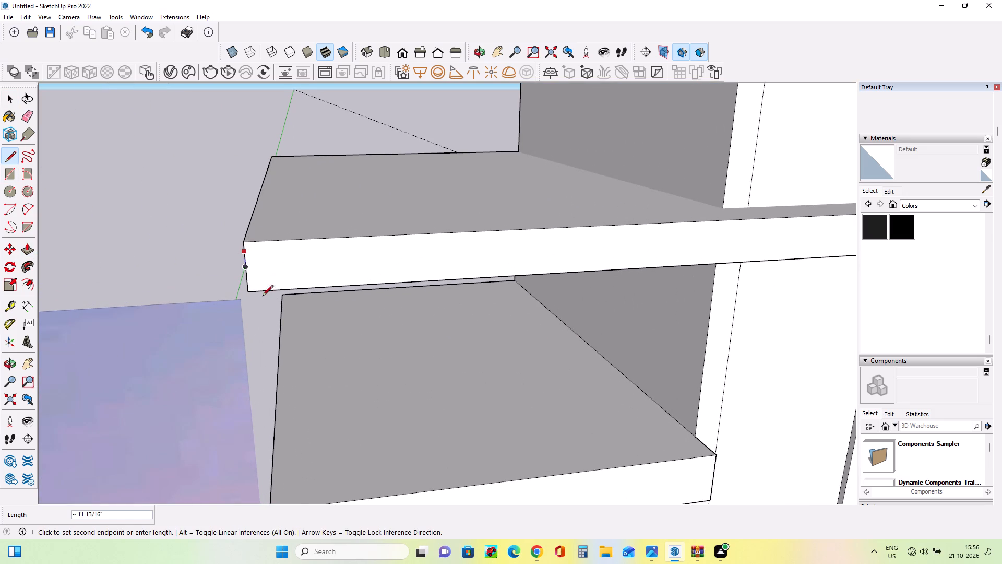
pyautogui.scroll(-7, 256, 303)
pyautogui.scroll(7, 511, 277)
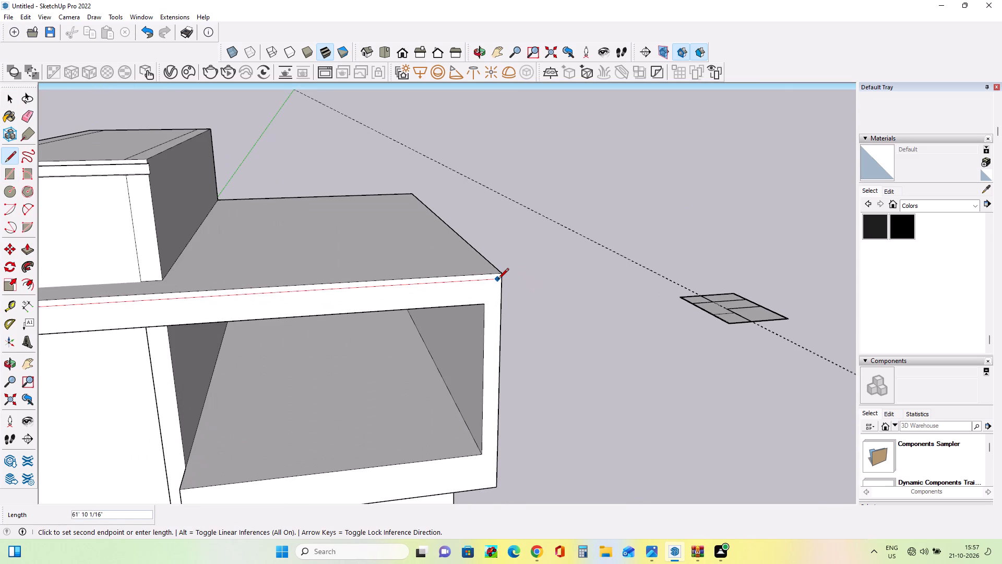
pyautogui.click(500, 280)
pyautogui.scroll(-5, 536, 299)
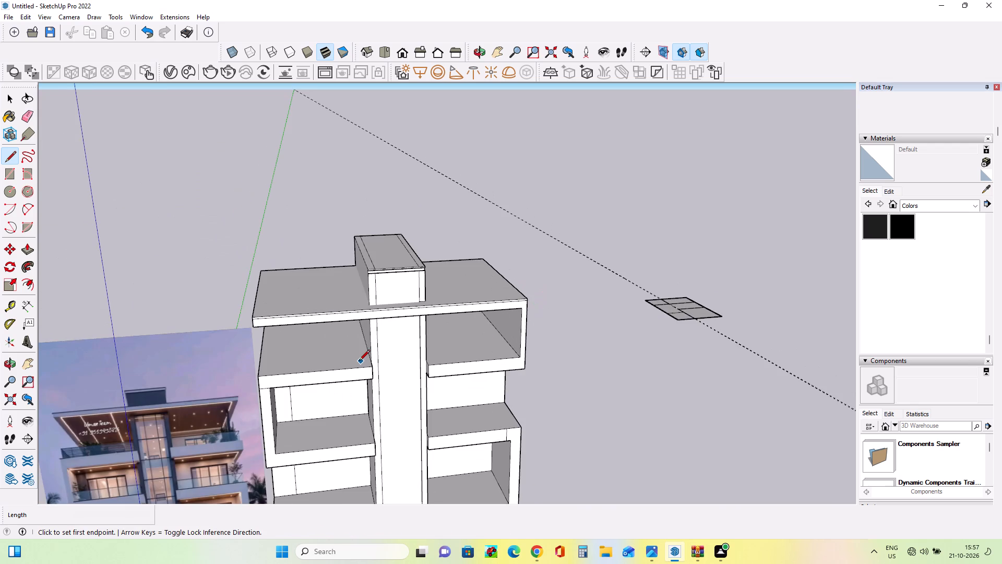
# Pull the thin upper strip of the roof slab's front face outward about 7 3/8" to form a projecting lip.
pyautogui.scroll(2, 359, 361)
pyautogui.click(32, 246)
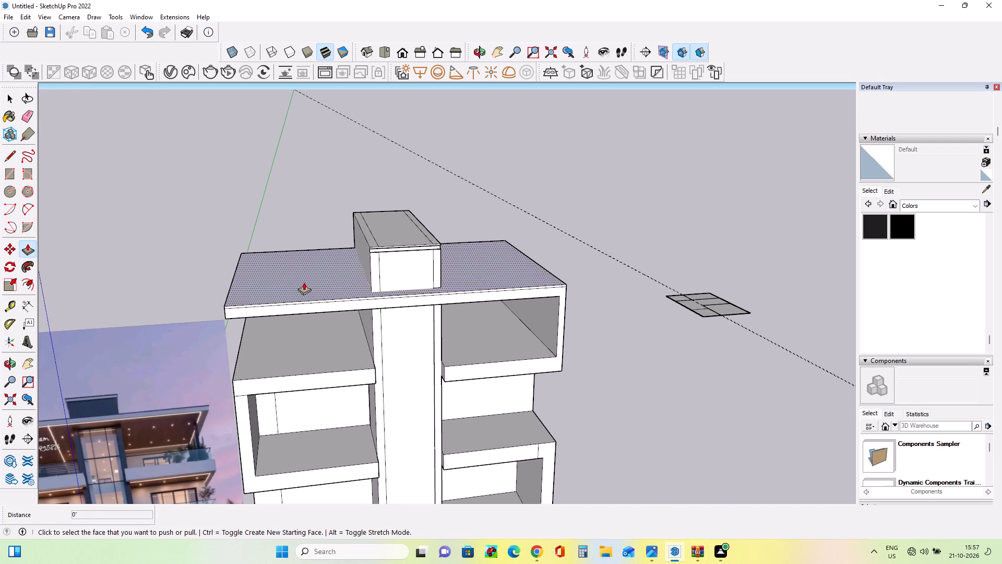
pyautogui.scroll(7, 304, 282)
pyautogui.click(321, 324)
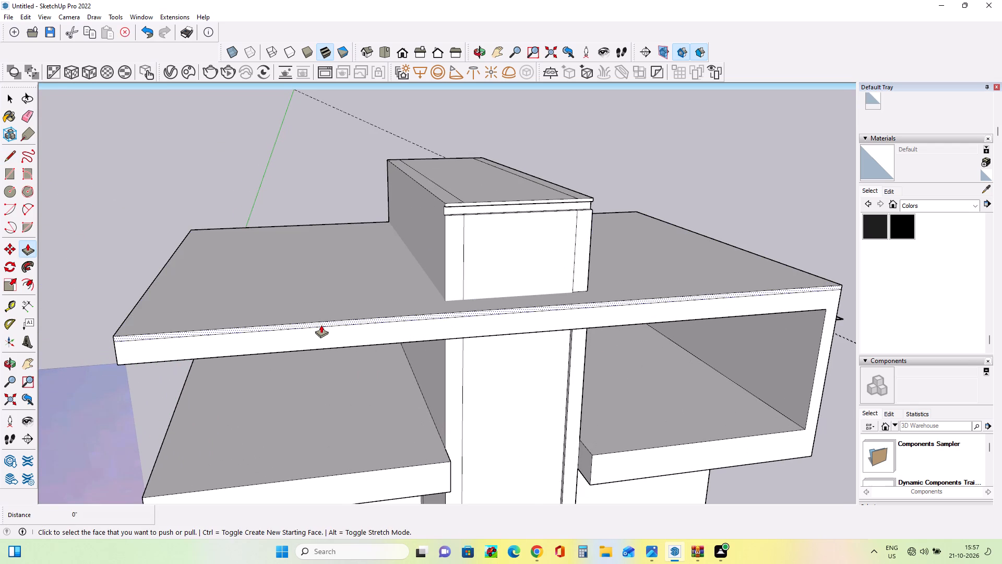
pyautogui.click(321, 326)
pyautogui.moveTo(269, 368); pyautogui.dragTo(385, 298, button='middle')
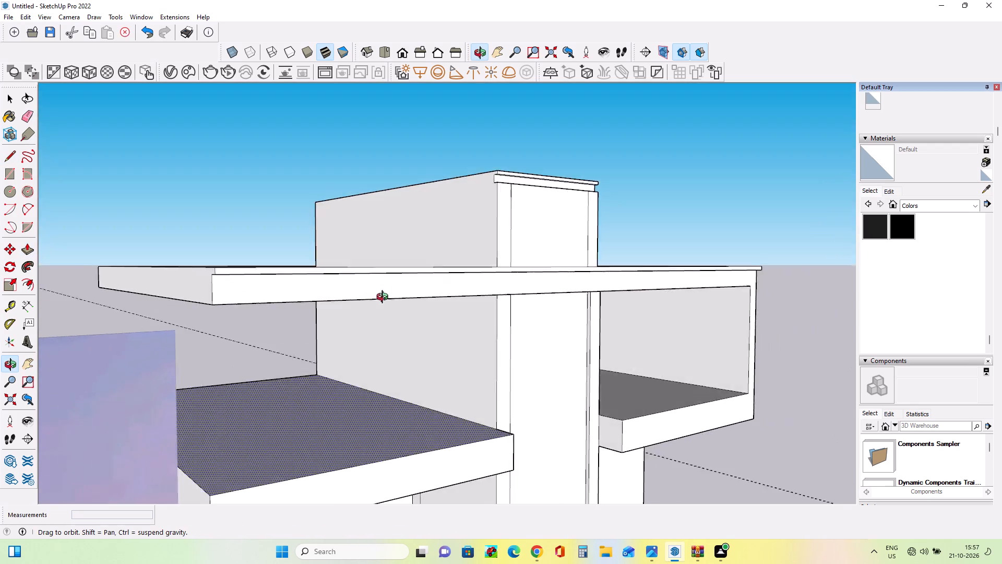
pyautogui.moveTo(385, 298); pyautogui.dragTo(291, 300, button='middle')
pyautogui.scroll(-8, 289, 301)
pyautogui.scroll(-4, 381, 340)
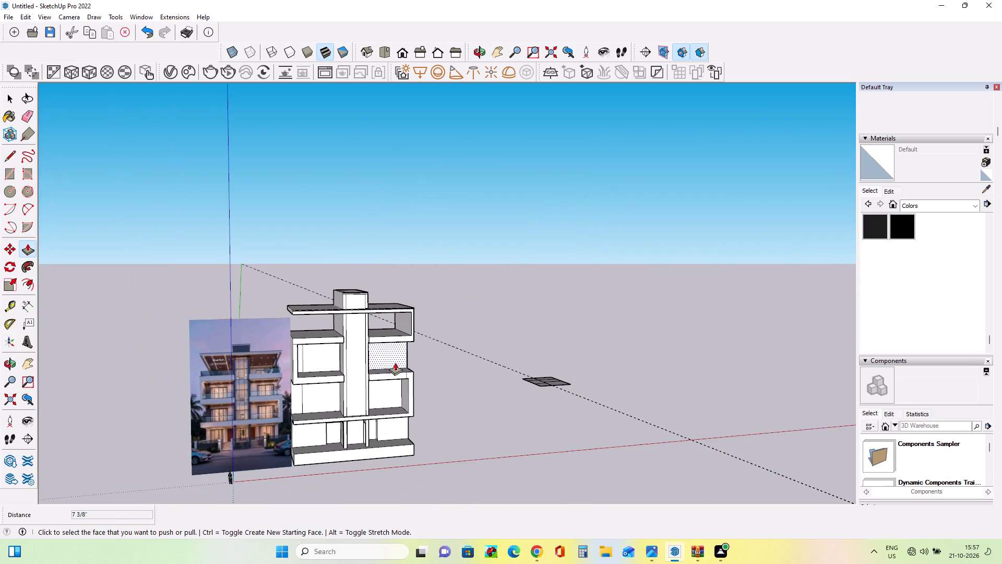
# Erase the leftover vertical edge near the right-hand end of the second-floor balcony slab's front face.
pyautogui.scroll(8, 391, 439)
pyautogui.moveTo(410, 323); pyautogui.dragTo(392, 343, button='middle')
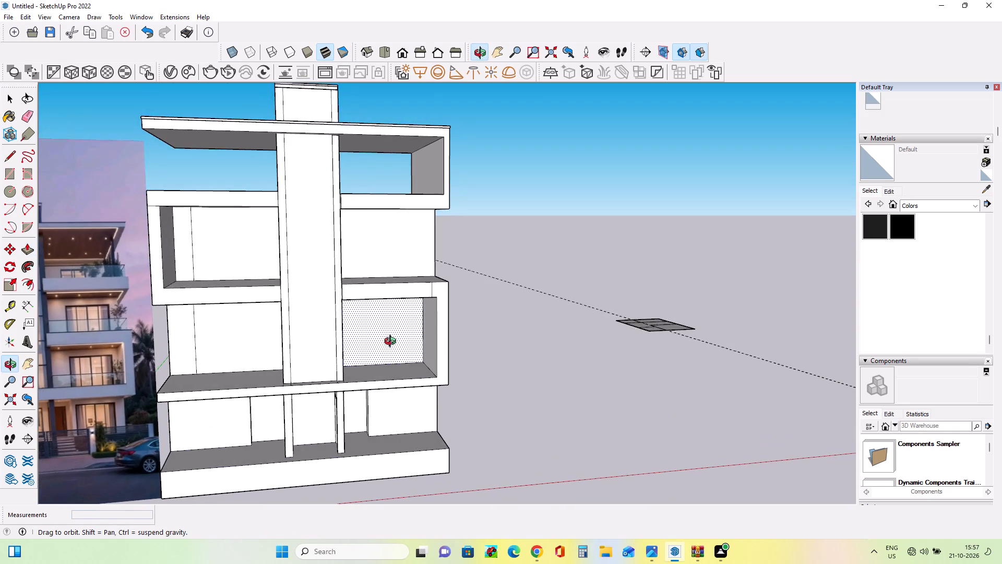
pyautogui.moveTo(392, 343); pyautogui.dragTo(318, 354, button='middle')
pyautogui.scroll(1, 367, 355)
pyautogui.moveTo(406, 381); pyautogui.dragTo(413, 410, button='middle')
pyautogui.moveTo(413, 412); pyautogui.dragTo(391, 415, button='middle')
pyautogui.scroll(-1, 373, 405)
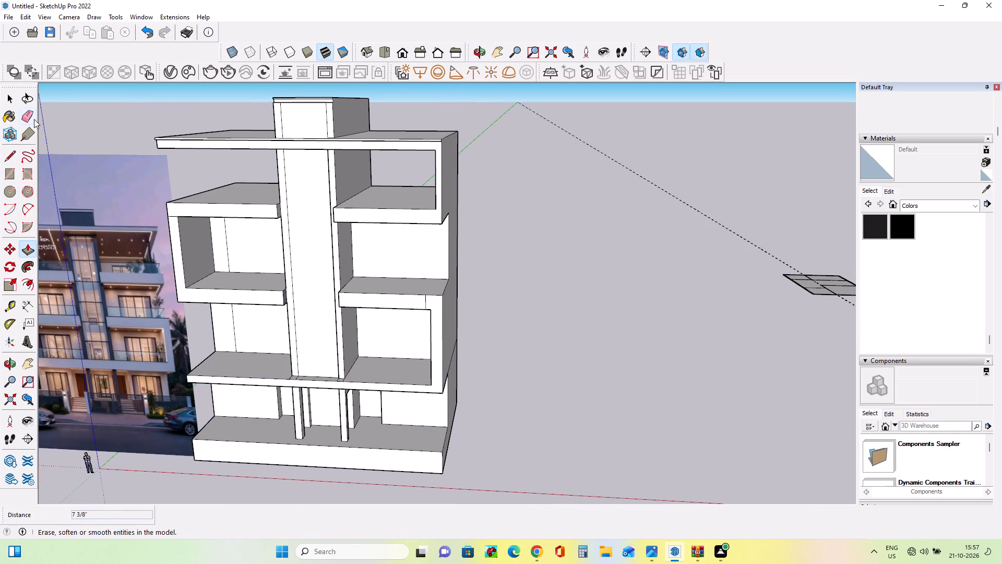
pyautogui.click(34, 119)
pyautogui.moveTo(417, 351); pyautogui.dragTo(434, 285, button='middle')
pyautogui.scroll(4, 405, 284)
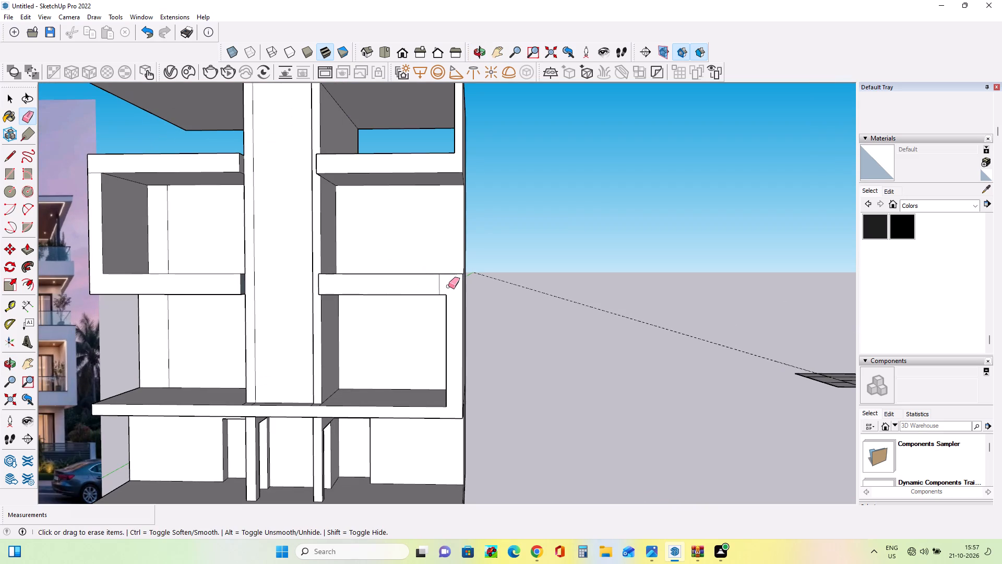
pyautogui.click(444, 285)
# Pull the upper floors' right-hand side wall outward and extend the ground floor's side face about 1' 2 1/2" to align with it.
pyautogui.moveTo(414, 334); pyautogui.dragTo(463, 338, button='middle')
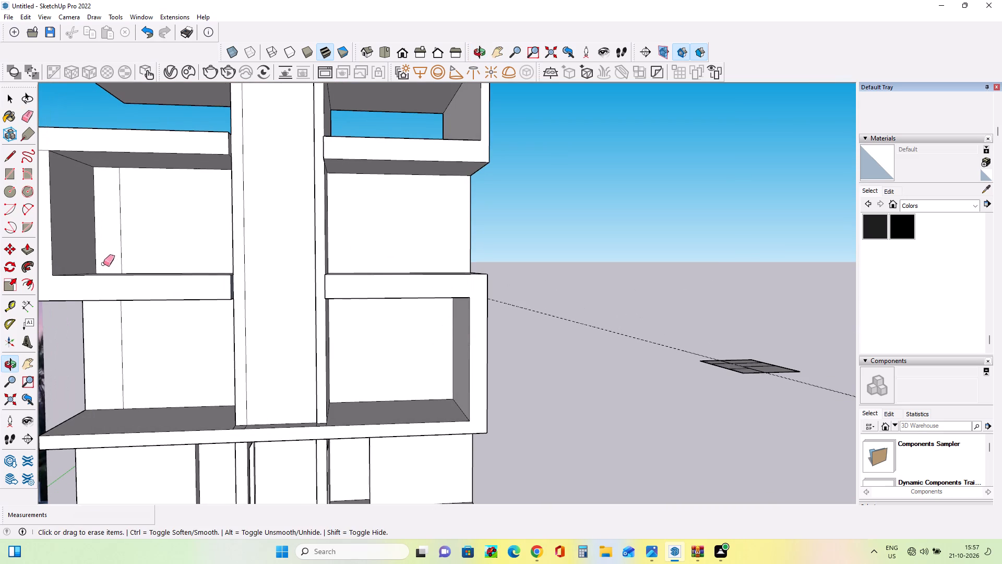
pyautogui.scroll(-4, 246, 316)
pyautogui.moveTo(454, 291); pyautogui.dragTo(454, 311, button='middle')
pyautogui.scroll(-3, 454, 312)
pyautogui.moveTo(359, 356); pyautogui.dragTo(367, 343, button='middle')
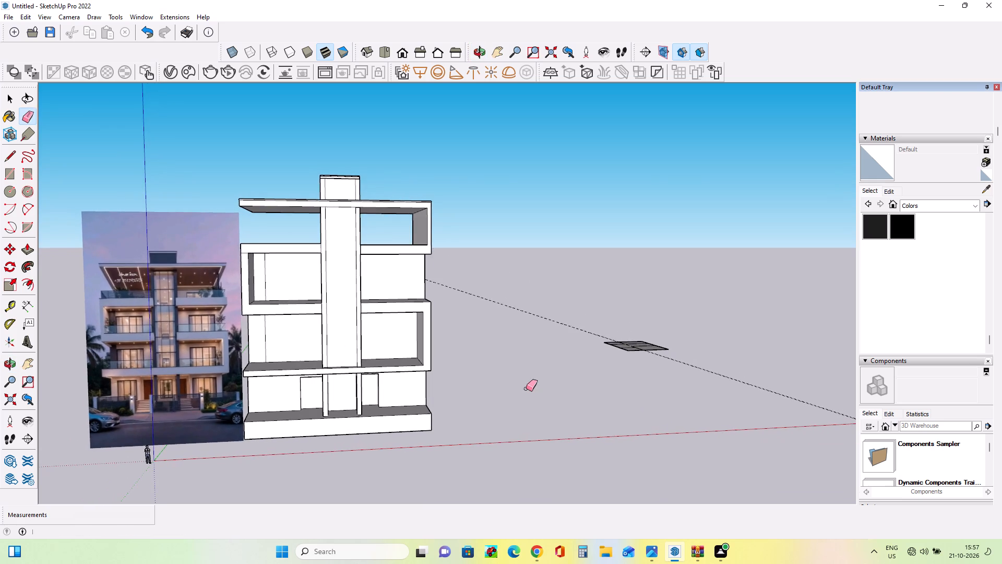
pyautogui.moveTo(507, 396); pyautogui.dragTo(347, 427, button='middle')
pyautogui.click(24, 250)
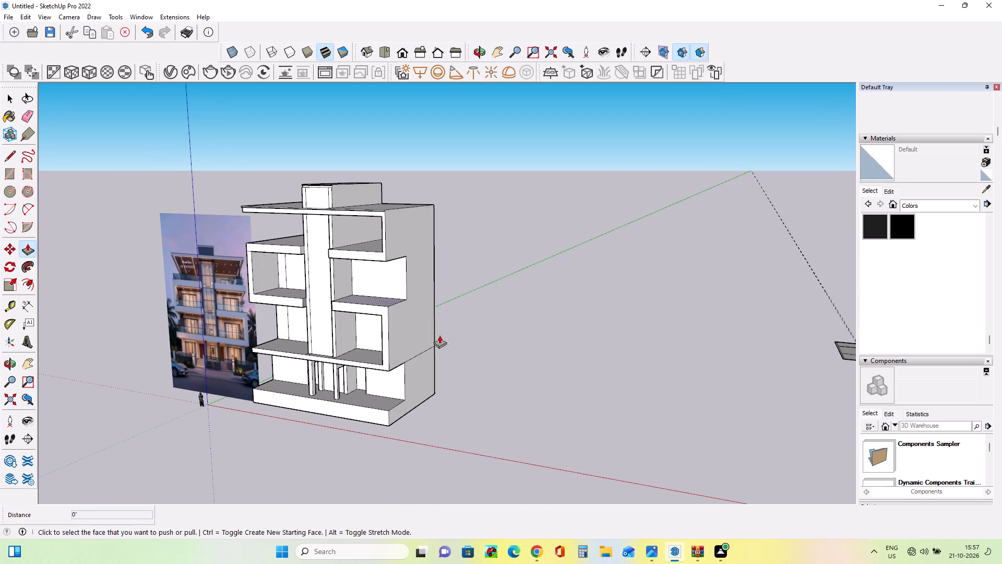
pyautogui.click(421, 335)
pyautogui.click(424, 336)
pyautogui.click(426, 380)
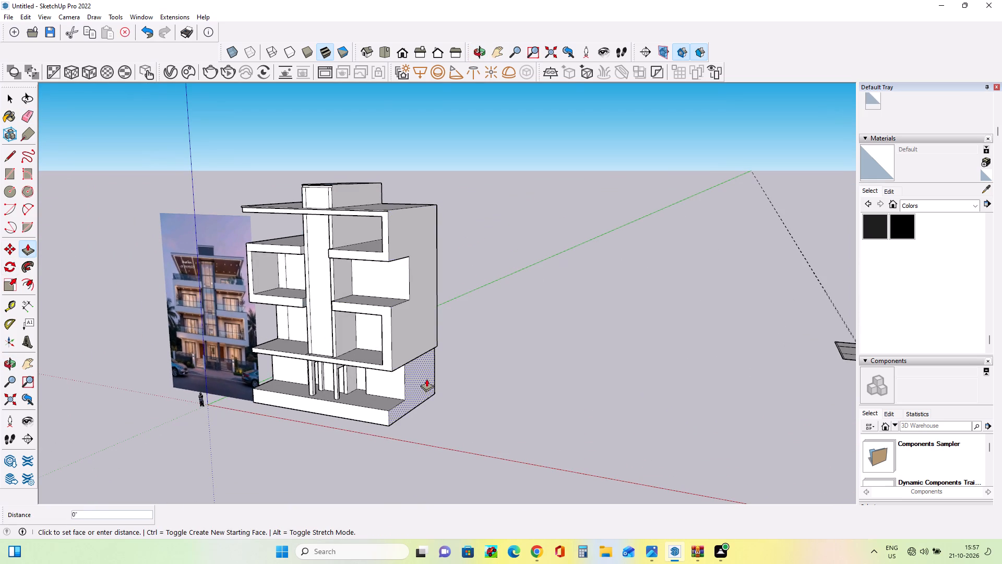
pyautogui.click(427, 342)
# Thin the right-hand side wall by pushing its inner face outward about 9 1/4" and 9 3/16" on the first floor, and 8 3/4" on the top floor.
pyautogui.moveTo(353, 352); pyautogui.dragTo(467, 341, button='middle')
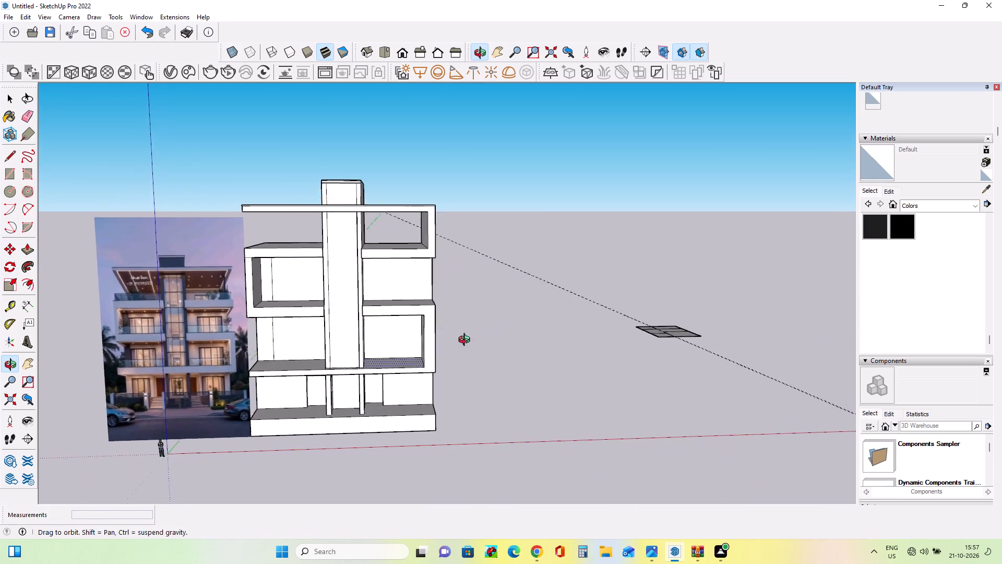
pyautogui.moveTo(467, 341); pyautogui.dragTo(516, 349, button='middle')
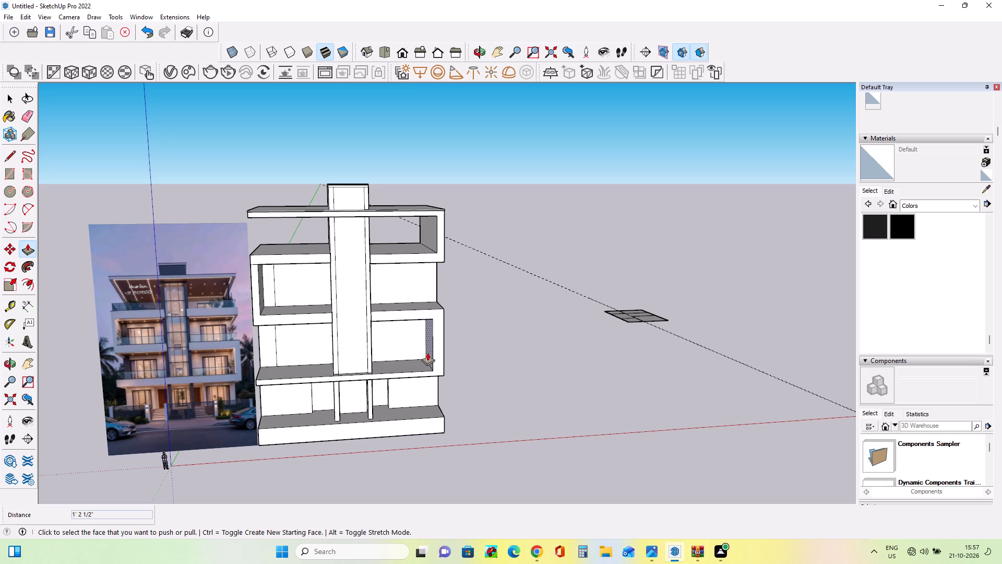
pyautogui.click(427, 352)
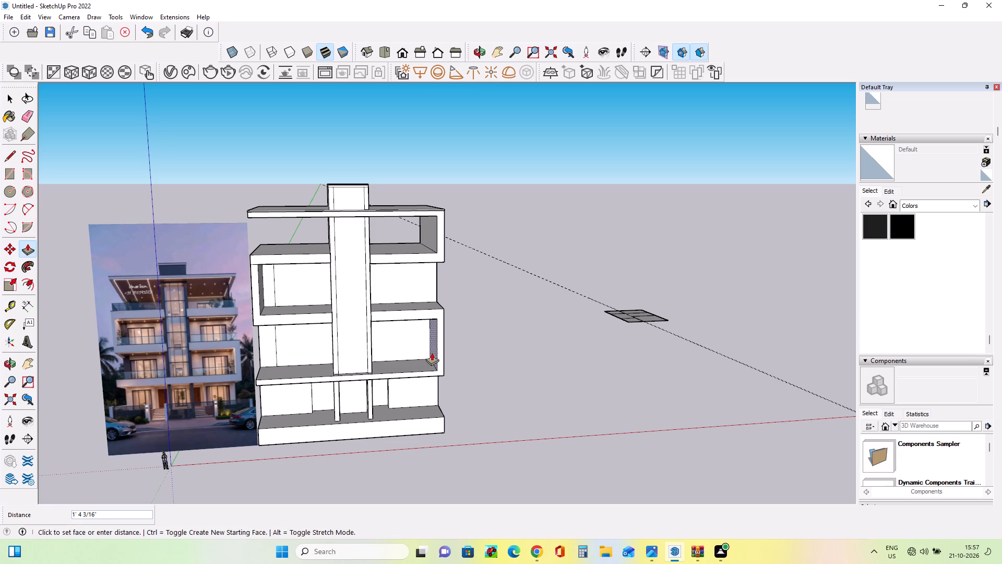
pyautogui.click(430, 352)
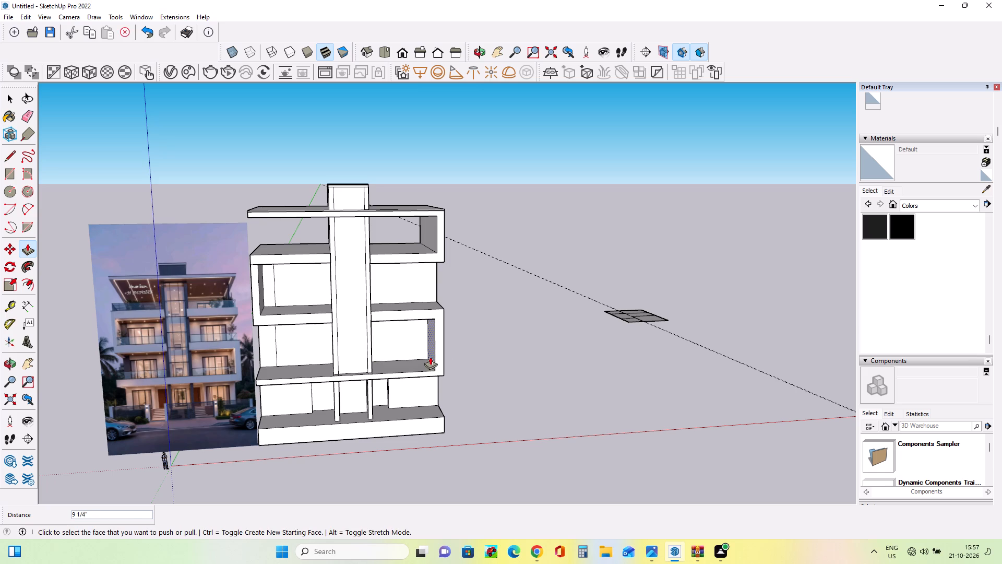
pyautogui.click(430, 357)
pyautogui.click(432, 357)
pyautogui.moveTo(461, 369); pyautogui.dragTo(470, 389, button='middle')
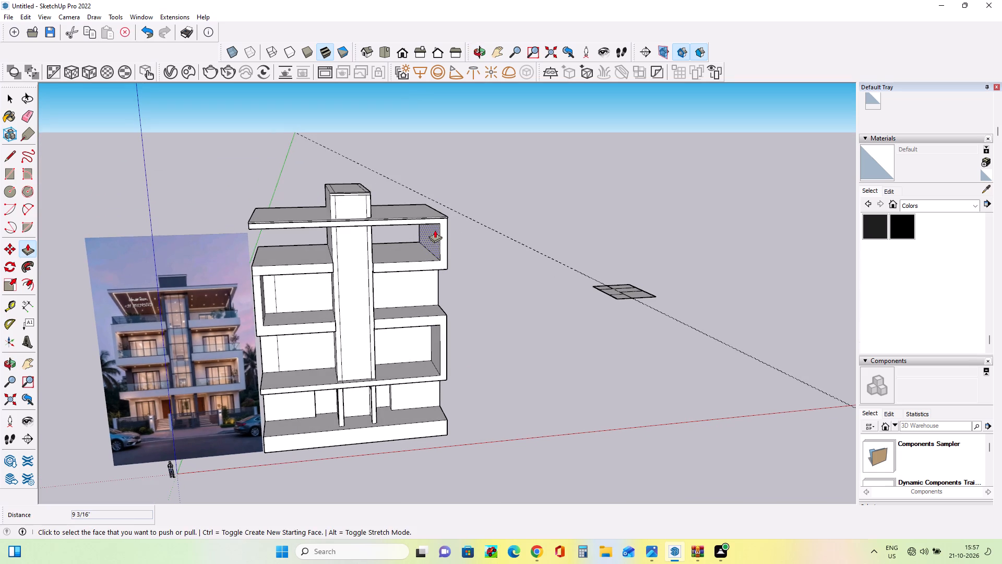
pyautogui.click(435, 239)
pyautogui.click(437, 239)
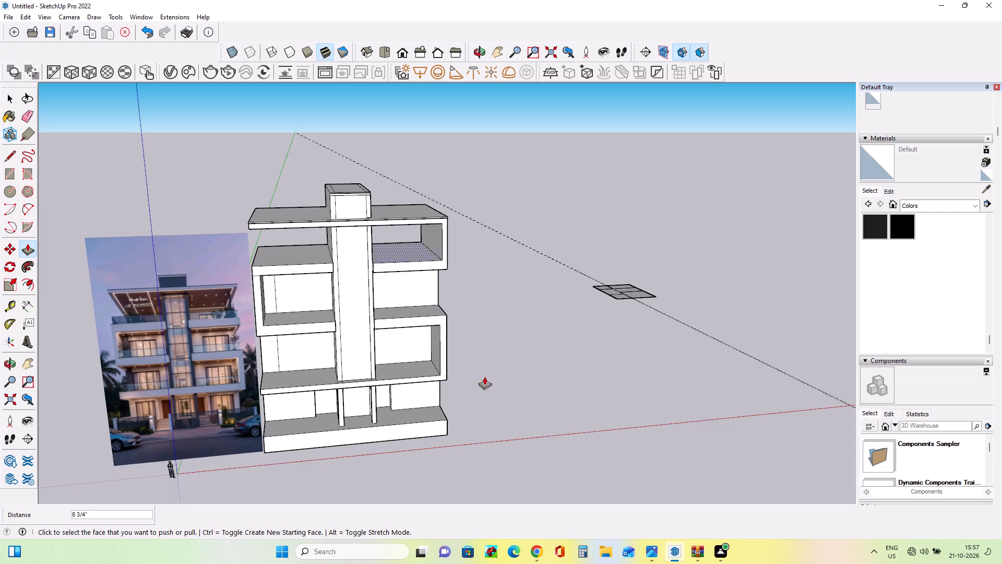
pyautogui.moveTo(486, 384); pyautogui.dragTo(459, 326, button='middle')
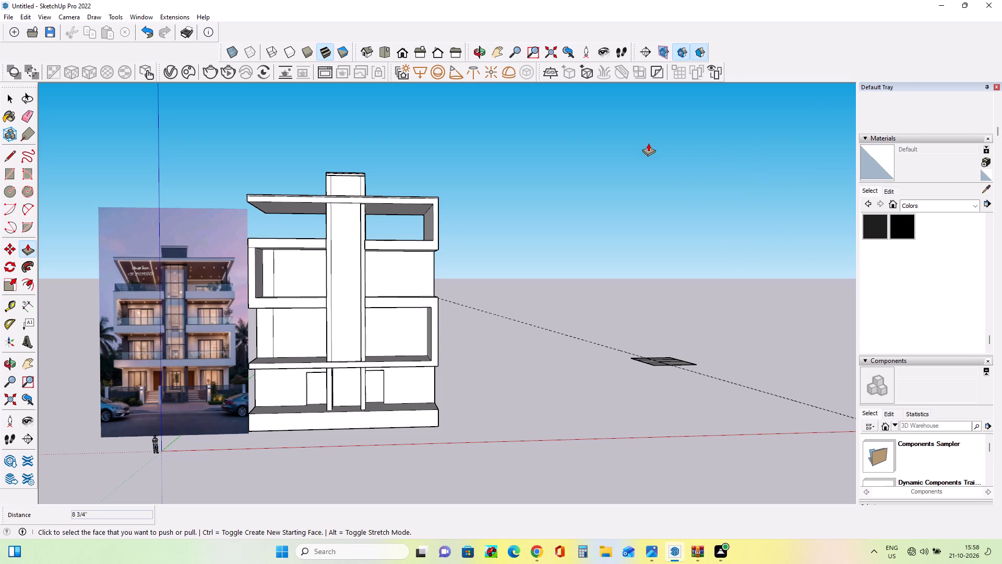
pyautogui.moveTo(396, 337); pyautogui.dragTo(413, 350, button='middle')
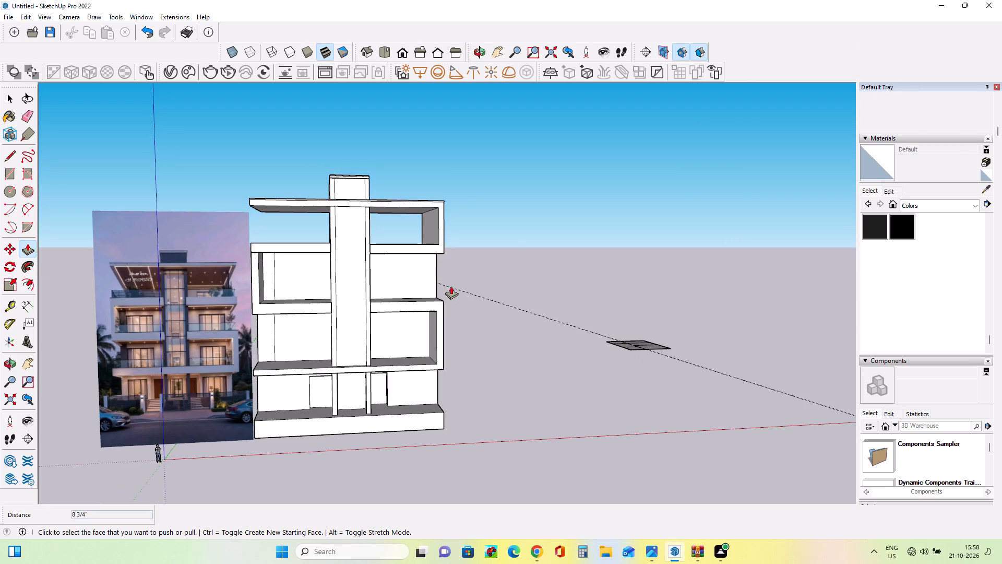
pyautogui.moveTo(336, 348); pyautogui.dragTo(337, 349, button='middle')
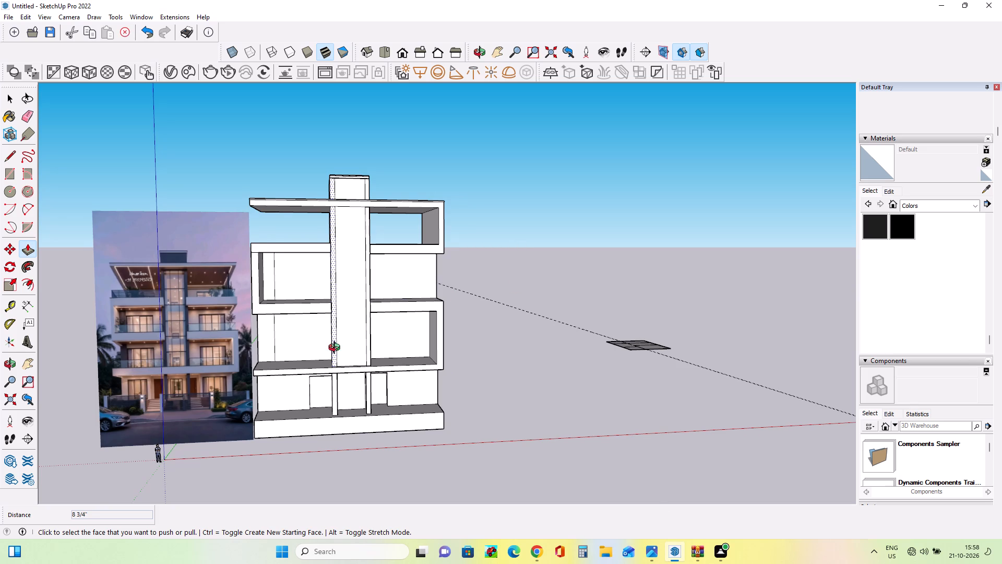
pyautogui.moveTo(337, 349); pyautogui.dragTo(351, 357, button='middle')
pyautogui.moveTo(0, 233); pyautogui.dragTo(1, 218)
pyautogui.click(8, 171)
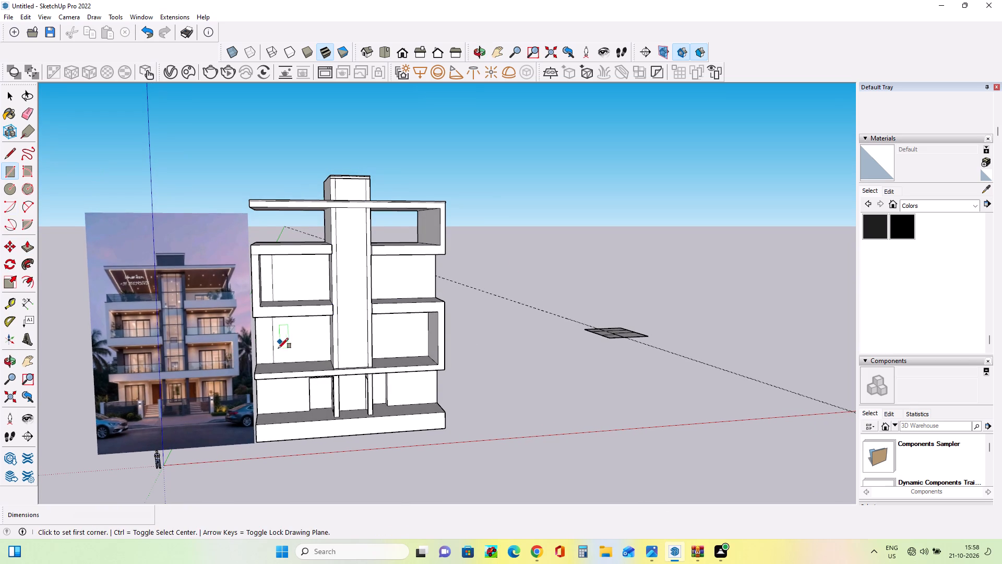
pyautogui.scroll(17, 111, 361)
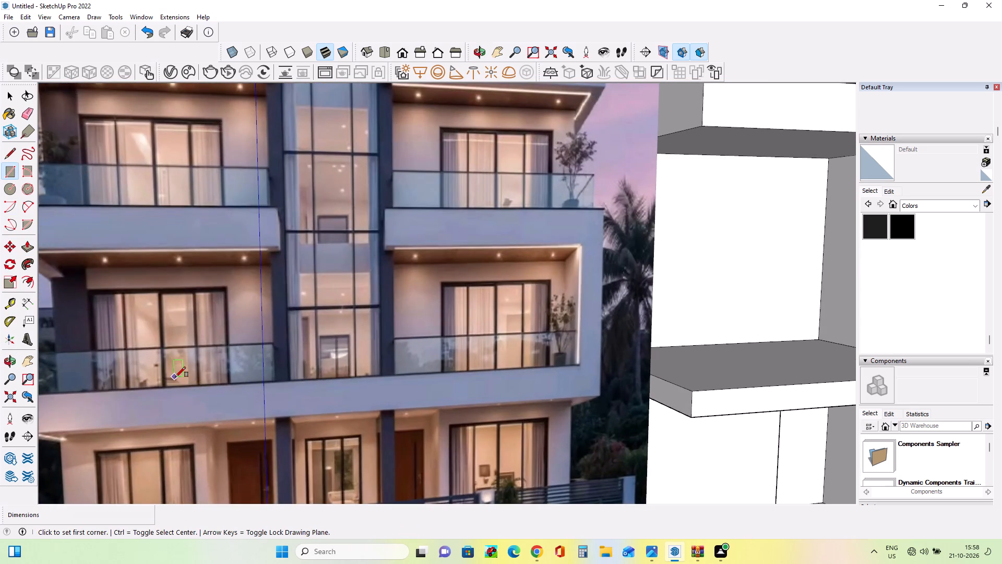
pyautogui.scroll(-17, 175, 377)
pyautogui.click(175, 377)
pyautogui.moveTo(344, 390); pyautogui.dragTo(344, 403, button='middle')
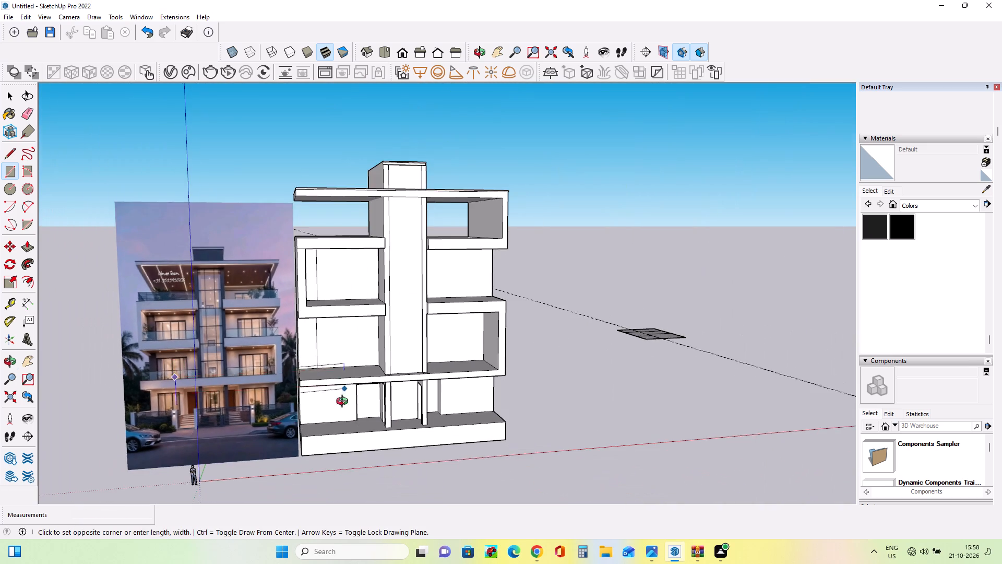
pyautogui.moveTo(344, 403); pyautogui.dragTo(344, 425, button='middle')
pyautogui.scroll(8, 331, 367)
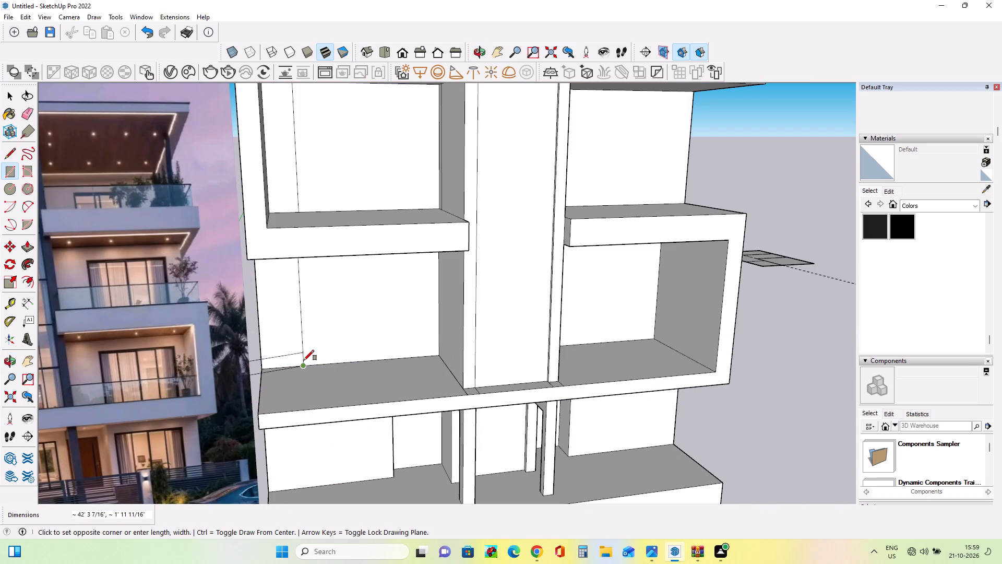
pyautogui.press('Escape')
# Draw a window rectangle about 15' 9 1/2" by 14' 3 5/16" on the first floor's left-hand back wall, standing on the floor.
pyautogui.click(305, 363)
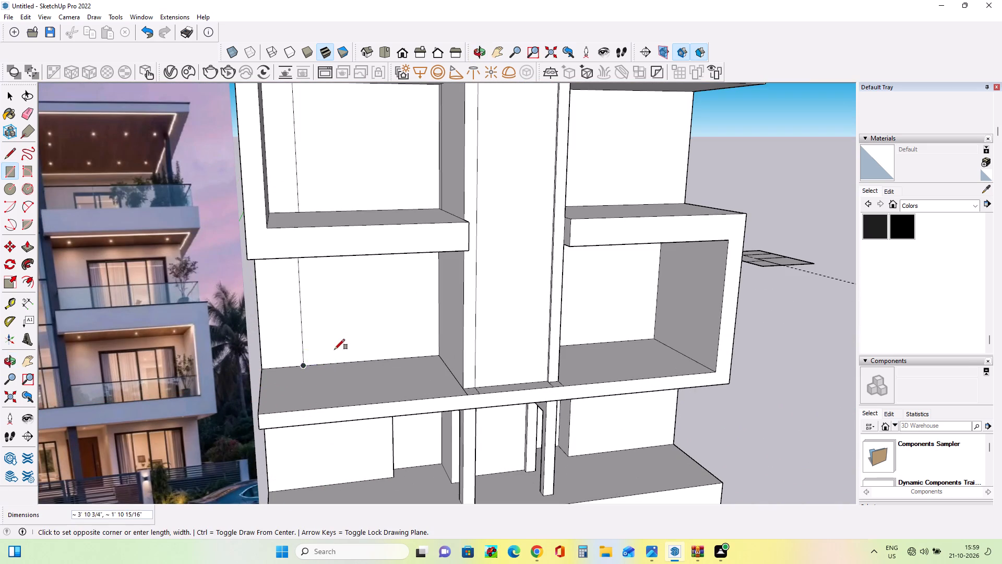
pyautogui.scroll(-8, 350, 347)
pyautogui.moveTo(350, 346); pyautogui.dragTo(353, 298, button='middle')
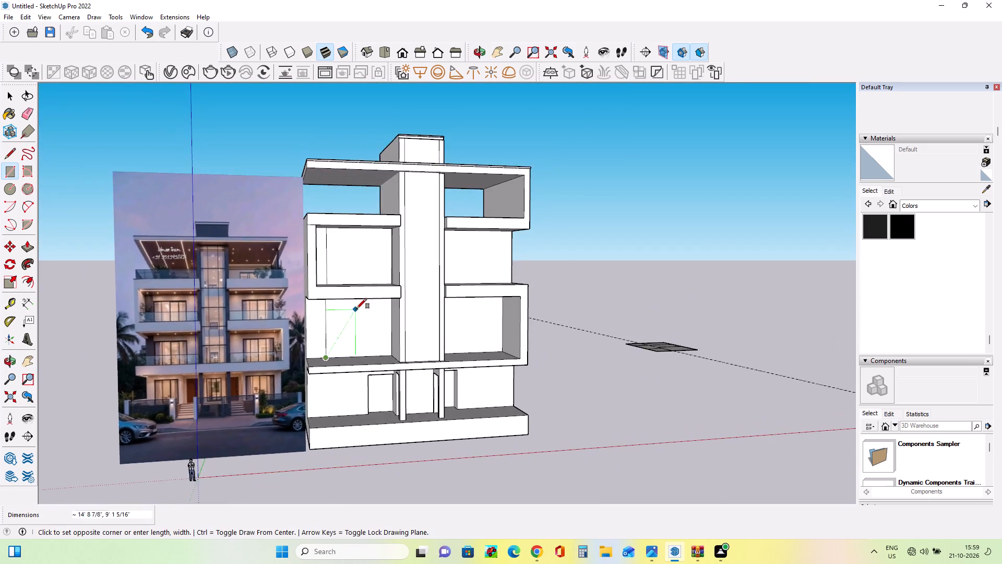
pyautogui.scroll(4, 356, 309)
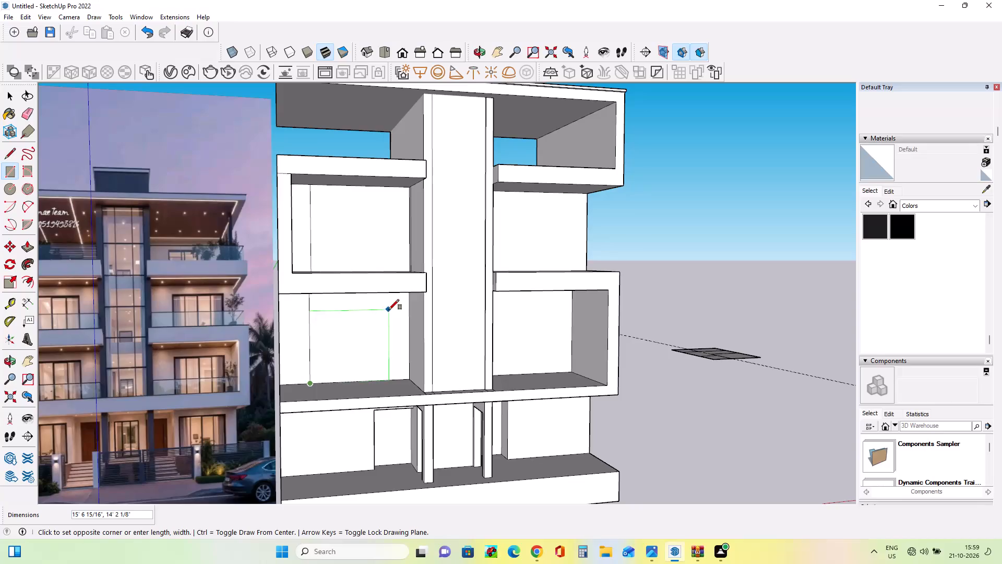
pyautogui.click(390, 309)
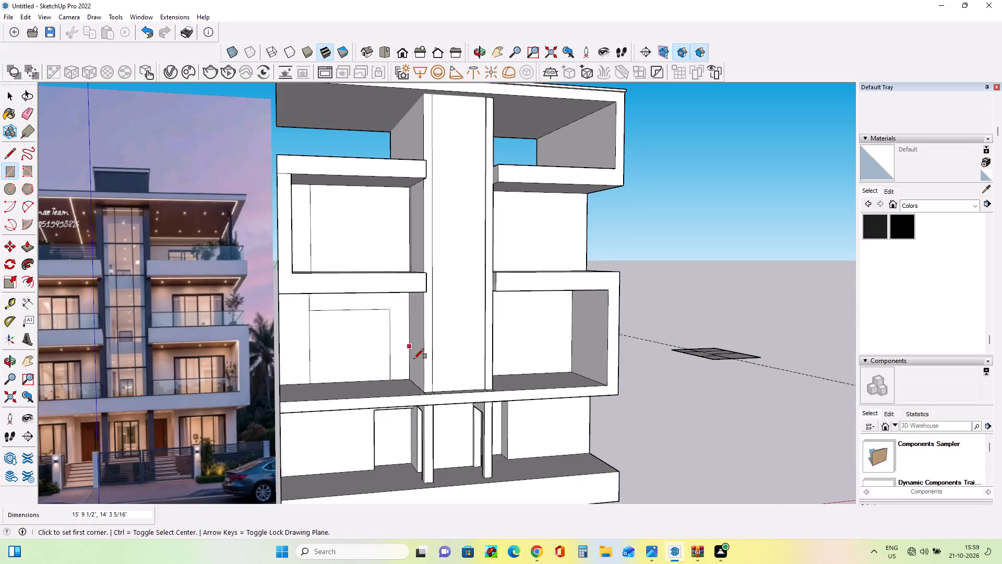
pyautogui.moveTo(413, 368); pyautogui.dragTo(388, 387, button='middle')
pyautogui.scroll(-2, 388, 387)
pyautogui.moveTo(360, 385); pyautogui.dragTo(360, 366, button='middle')
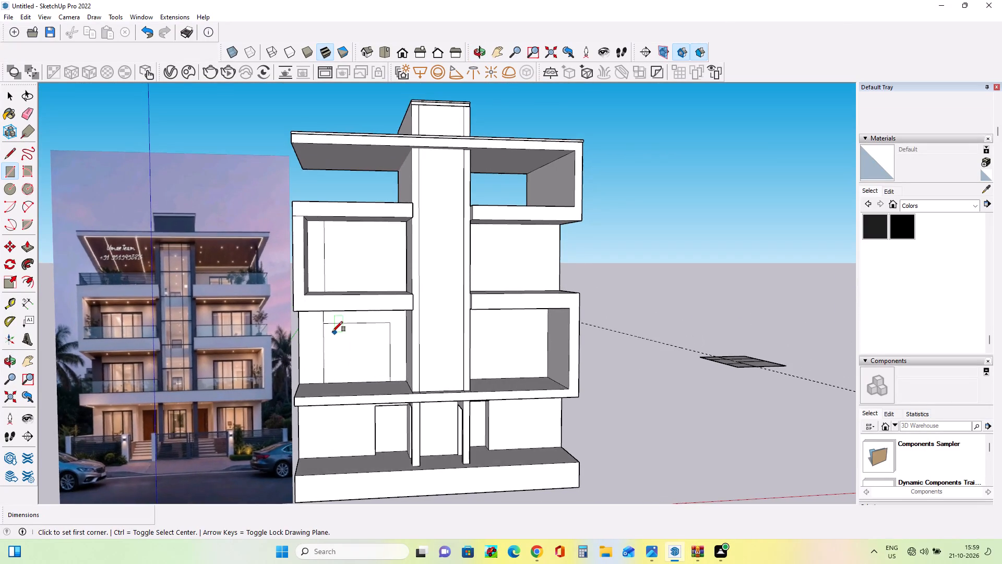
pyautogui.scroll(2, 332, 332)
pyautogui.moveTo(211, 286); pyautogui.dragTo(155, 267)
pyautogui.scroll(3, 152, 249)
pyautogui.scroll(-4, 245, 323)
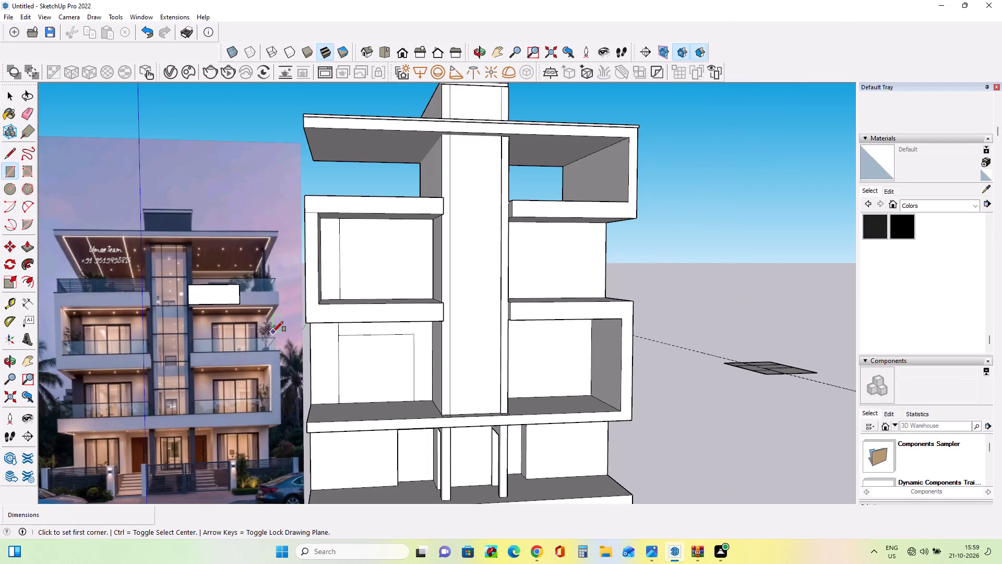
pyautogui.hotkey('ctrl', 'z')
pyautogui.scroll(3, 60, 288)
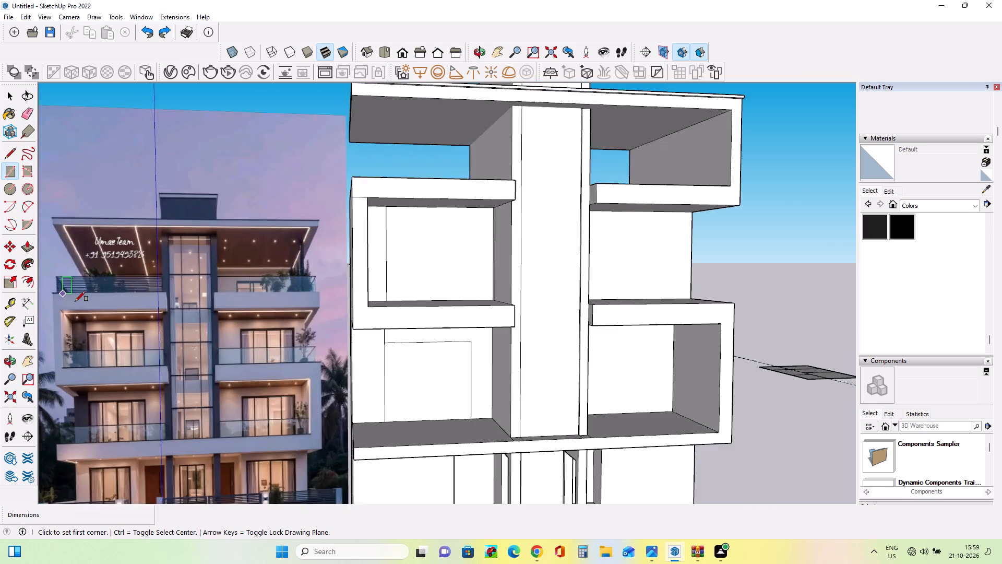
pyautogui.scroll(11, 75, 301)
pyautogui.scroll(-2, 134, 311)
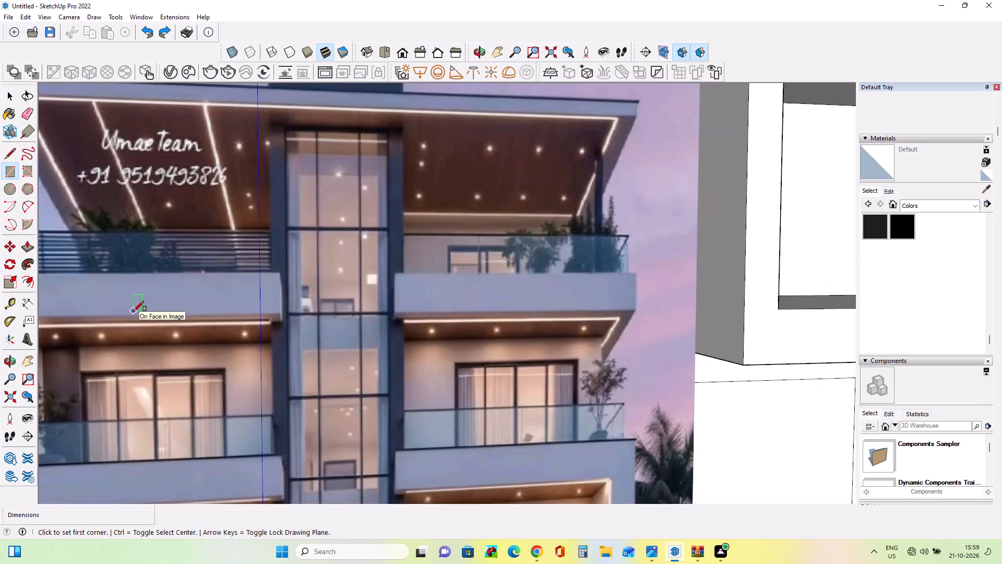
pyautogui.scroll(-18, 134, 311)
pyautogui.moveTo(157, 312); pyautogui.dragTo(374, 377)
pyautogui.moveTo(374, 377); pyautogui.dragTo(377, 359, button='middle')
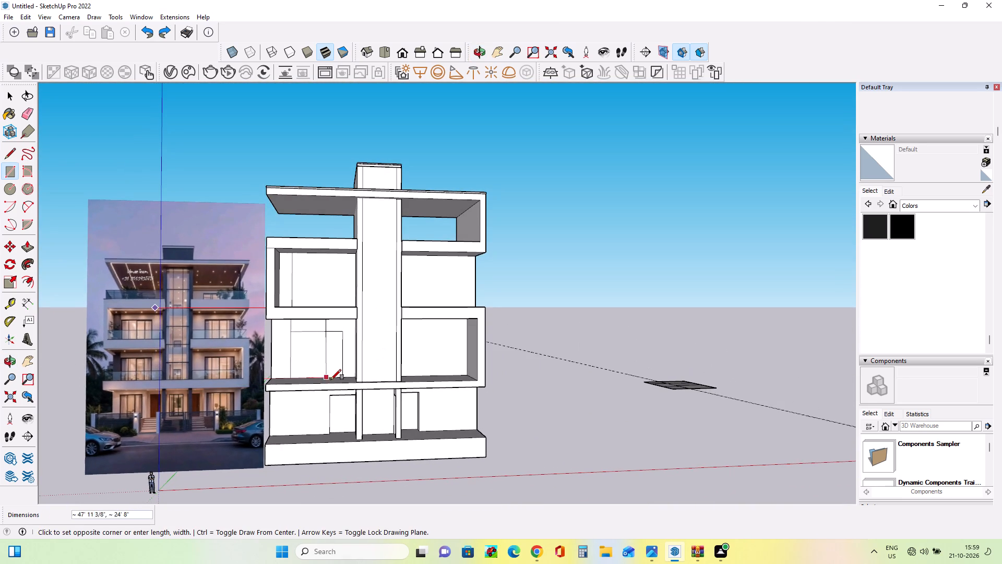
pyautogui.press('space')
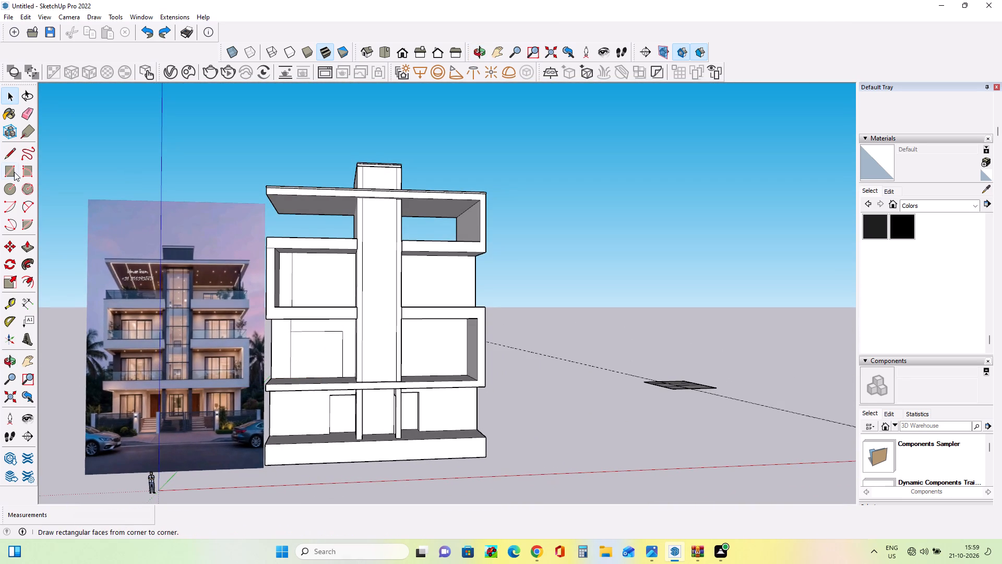
# Draw a window rectangle about 15' 2" by 13' 6 1/4" on the second floor's left-hand back wall, standing on the floor.
pyautogui.click(14, 172)
pyautogui.moveTo(313, 322); pyautogui.dragTo(312, 332, button='middle')
pyautogui.scroll(2, 300, 288)
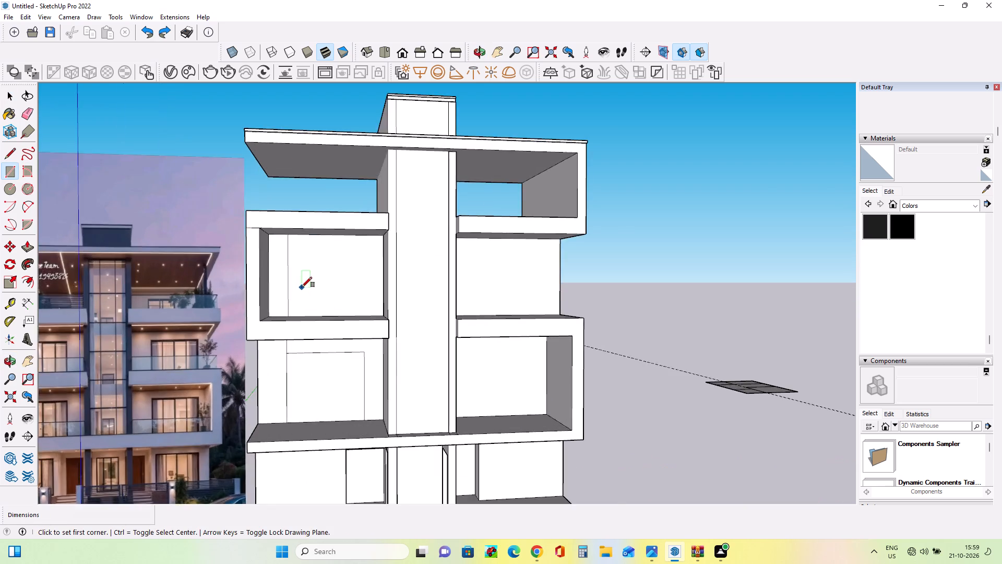
pyautogui.scroll(4, 302, 287)
pyautogui.click(287, 318)
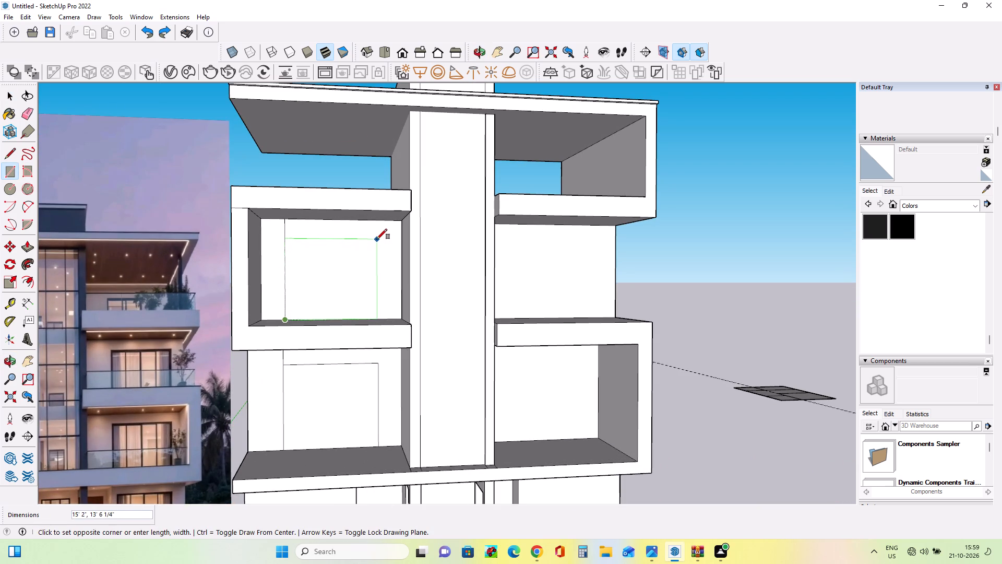
pyautogui.click(377, 239)
# Draw a window rectangle about 14' 7" by 13' 4 5/16" on the first floor's right-hand back wall, standing on the floor.
pyautogui.moveTo(385, 301); pyautogui.dragTo(376, 314, button='middle')
pyautogui.scroll(-3, 398, 315)
pyautogui.moveTo(550, 408); pyautogui.dragTo(490, 412, button='middle')
pyautogui.scroll(3, 487, 413)
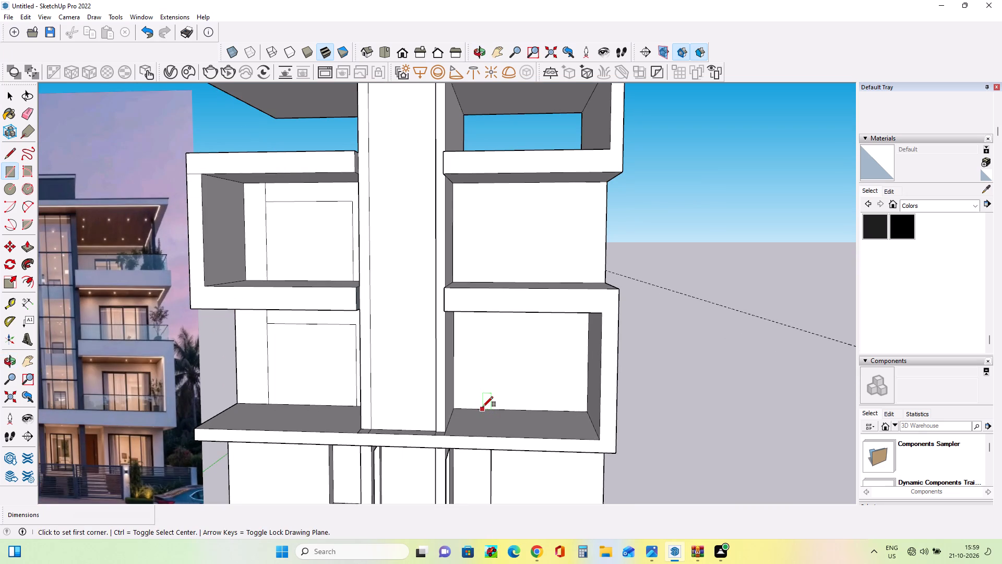
pyautogui.click(485, 407)
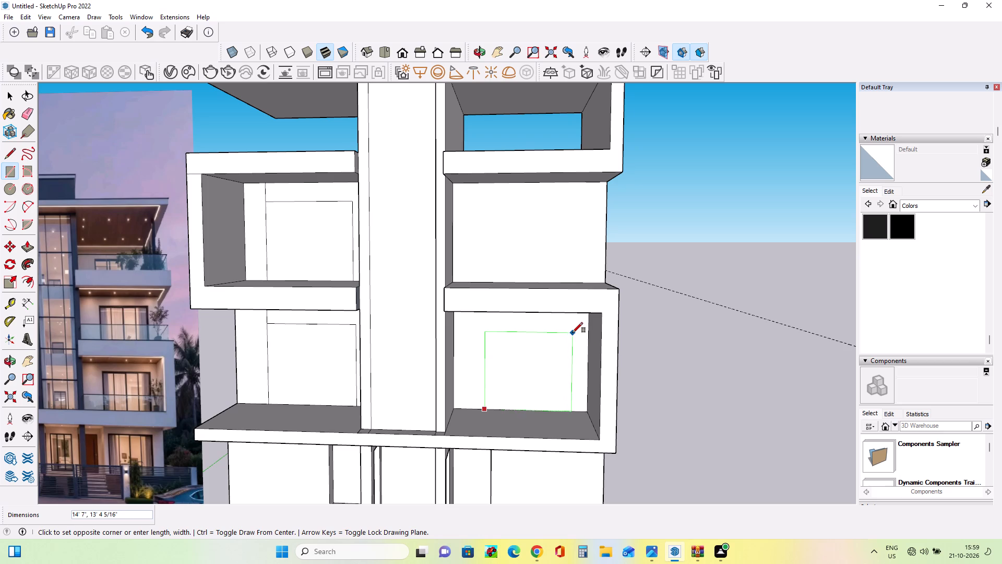
pyautogui.click(572, 331)
# Draw a window rectangle about 15' 1" by 13' 2 1/8" on the second floor's right-hand back wall, standing on the floor.
pyautogui.moveTo(524, 398); pyautogui.dragTo(583, 360, button='middle')
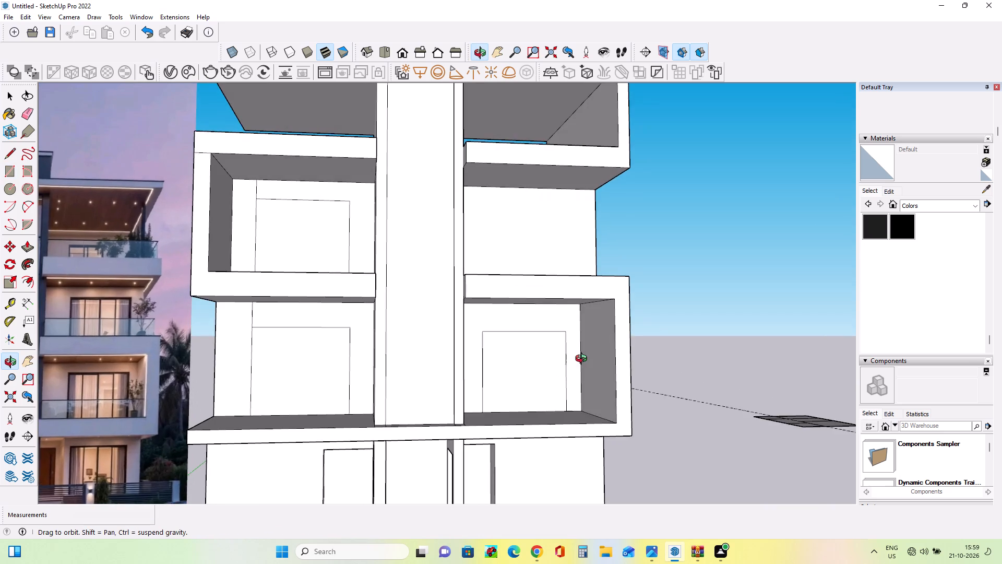
pyautogui.moveTo(583, 360); pyautogui.dragTo(569, 403, button='middle')
pyautogui.moveTo(541, 366); pyautogui.dragTo(526, 384, button='middle')
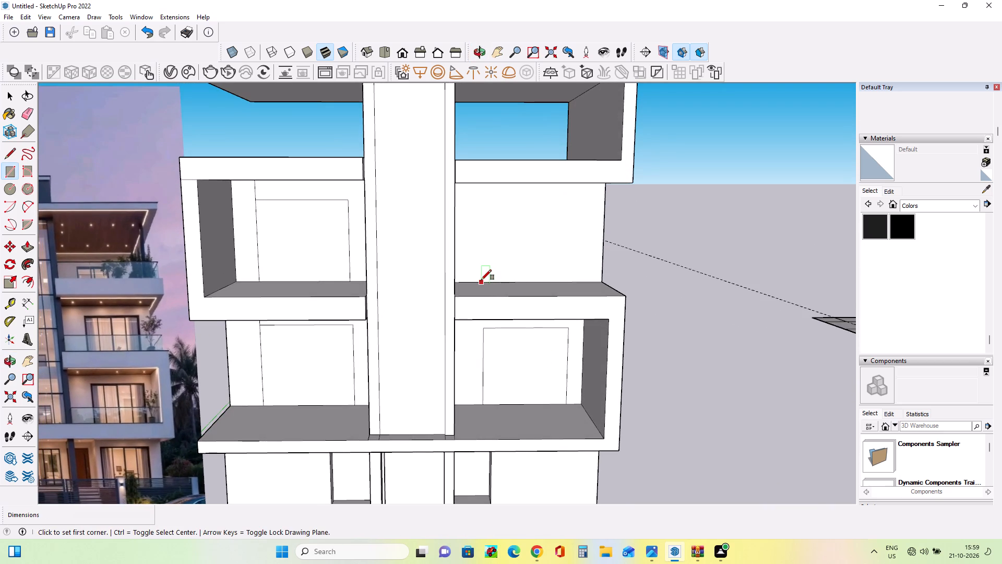
pyautogui.click(481, 280)
pyautogui.moveTo(574, 216); pyautogui.dragTo(541, 216, button='middle')
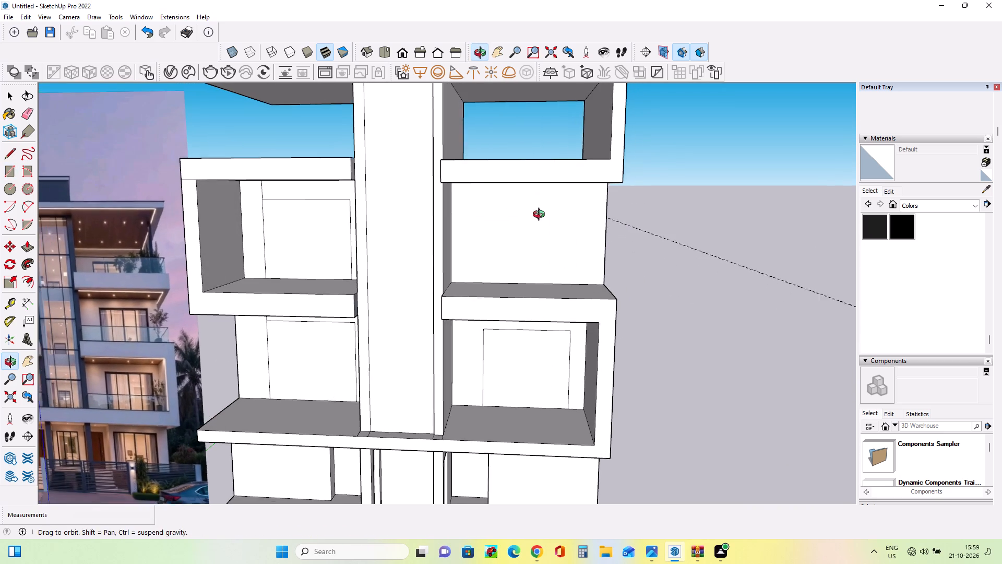
pyautogui.moveTo(541, 216); pyautogui.dragTo(546, 213, button='middle')
pyautogui.middleClick(547, 211)
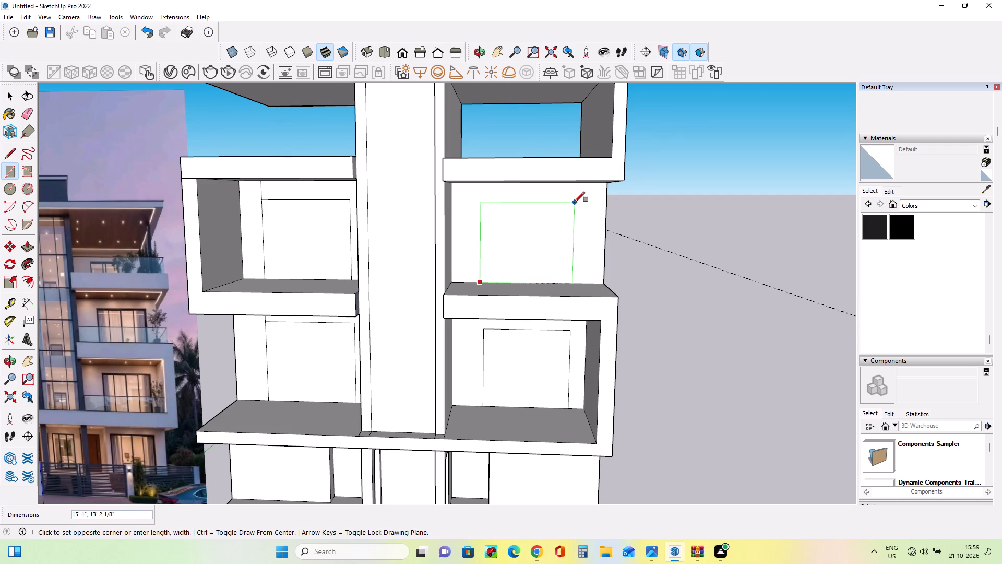
pyautogui.click(575, 202)
# Offset the second floor's left-hand window rectangle inward about 5 1/2" to outline a frame.
pyautogui.moveTo(493, 323); pyautogui.dragTo(526, 325, button='middle')
pyautogui.scroll(-1, 526, 325)
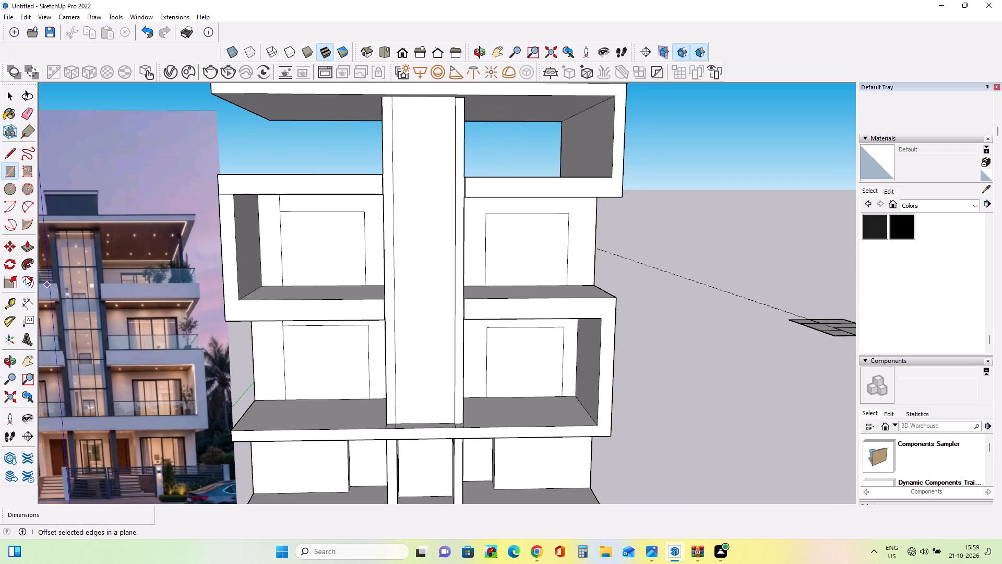
pyautogui.click(26, 276)
pyautogui.click(334, 253)
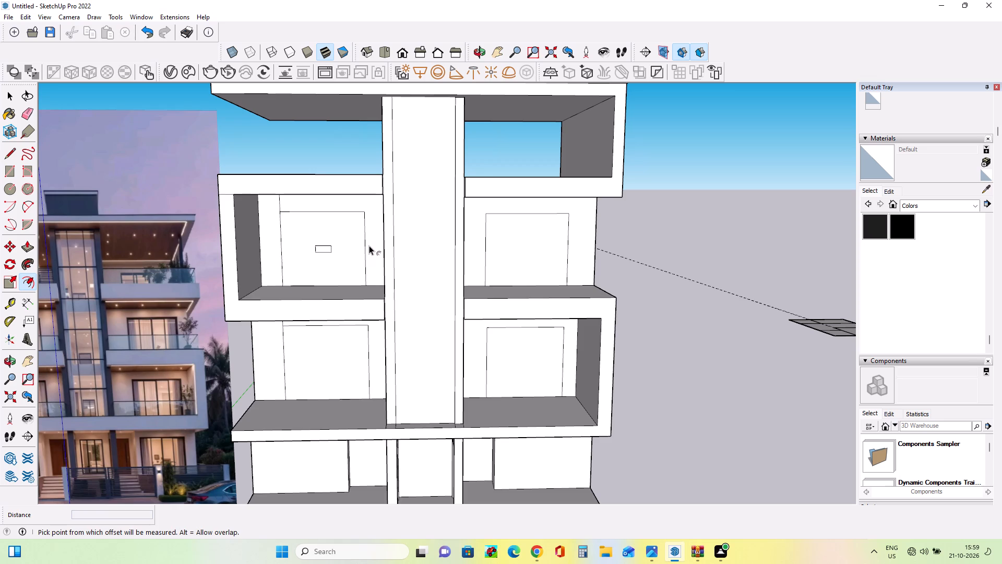
pyautogui.hotkey('ctrl', 'z')
pyautogui.click(360, 252)
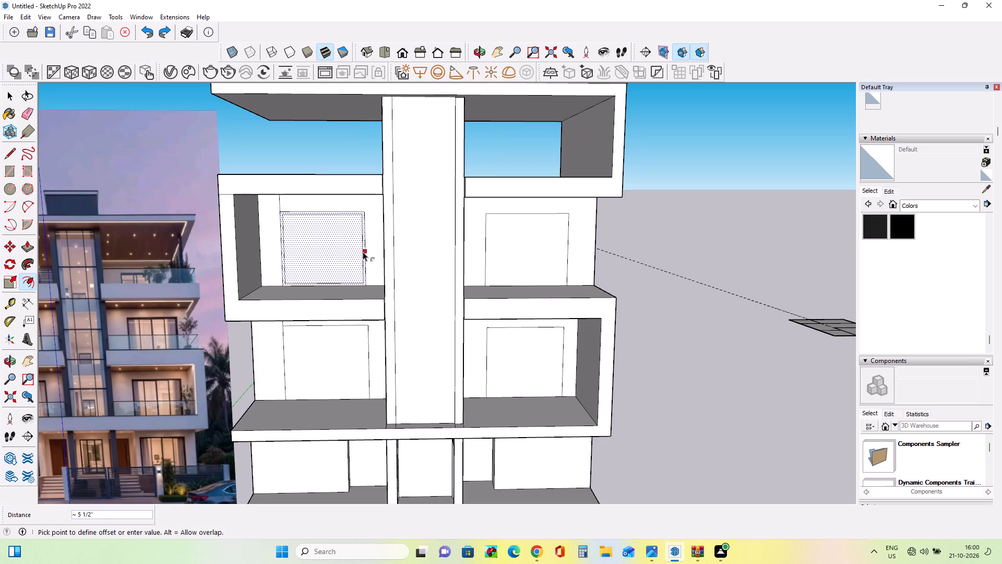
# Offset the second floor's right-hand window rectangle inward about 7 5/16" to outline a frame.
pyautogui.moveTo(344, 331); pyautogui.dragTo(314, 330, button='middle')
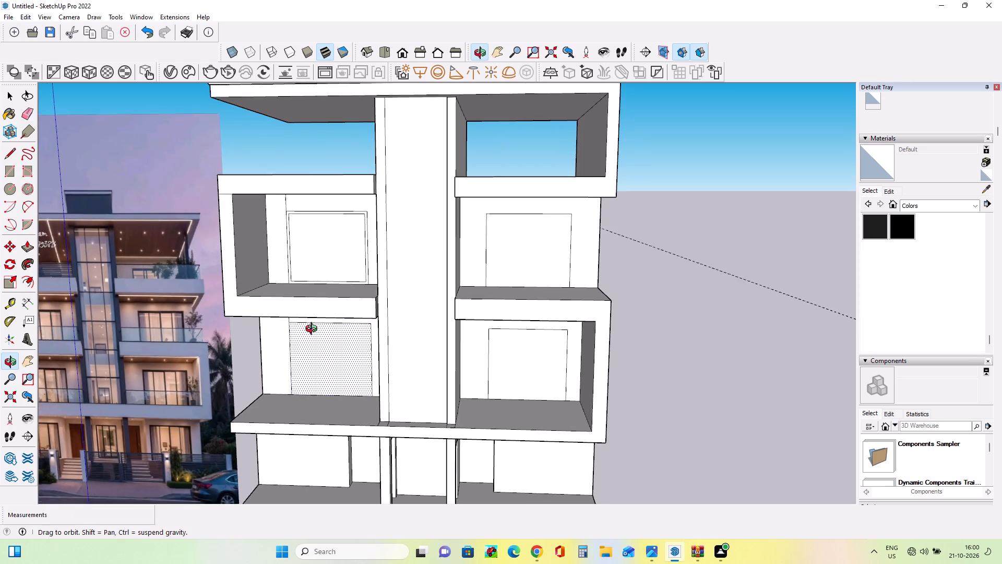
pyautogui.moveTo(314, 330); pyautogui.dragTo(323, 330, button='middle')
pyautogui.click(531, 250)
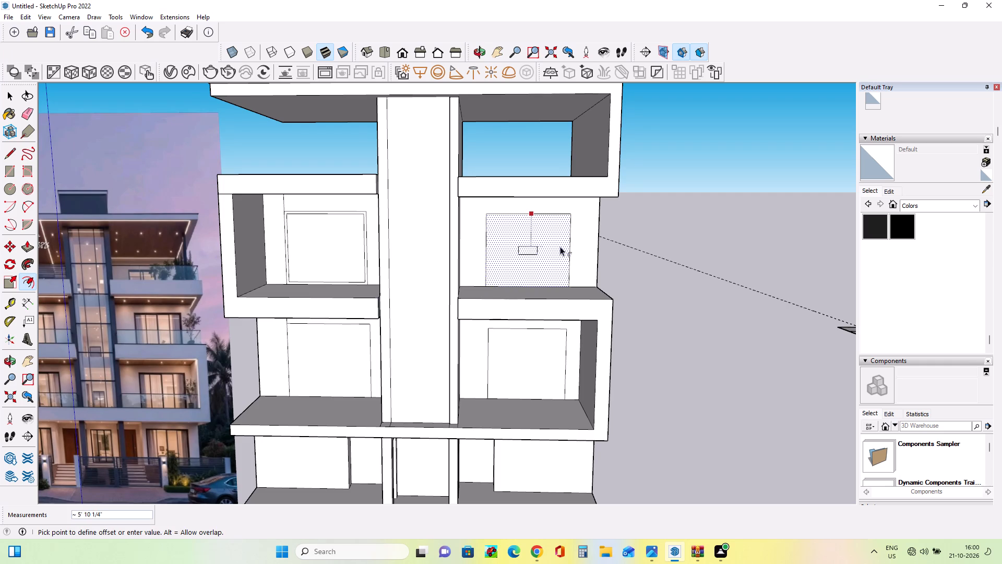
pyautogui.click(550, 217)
# Offset the first floor's right-hand window rectangle inward about 4 1/8" to outline a frame.
pyautogui.moveTo(519, 308); pyautogui.dragTo(532, 257, button='middle')
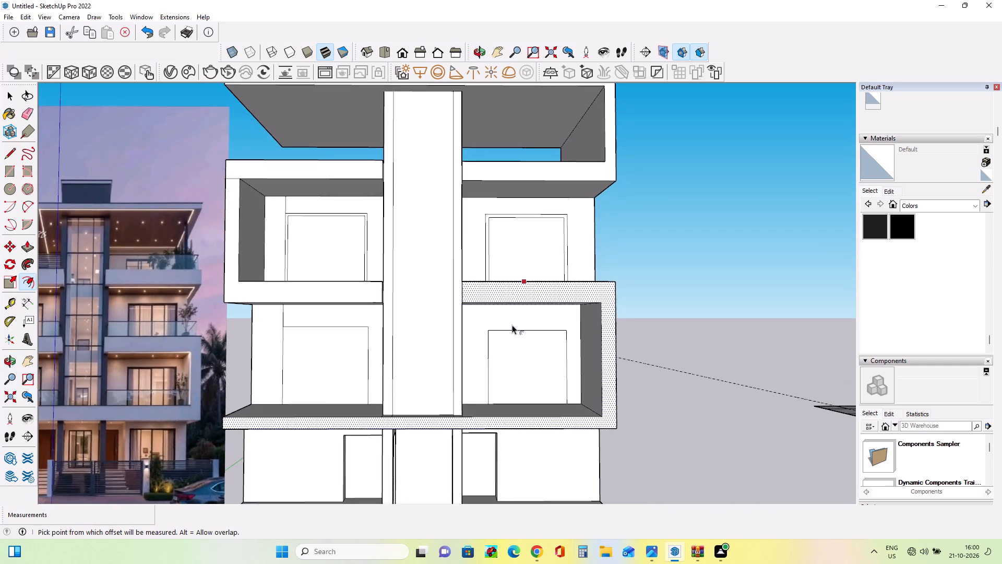
pyautogui.scroll(2, 510, 328)
pyautogui.scroll(-6, 510, 328)
pyautogui.moveTo(526, 368); pyautogui.dragTo(474, 395, button='middle')
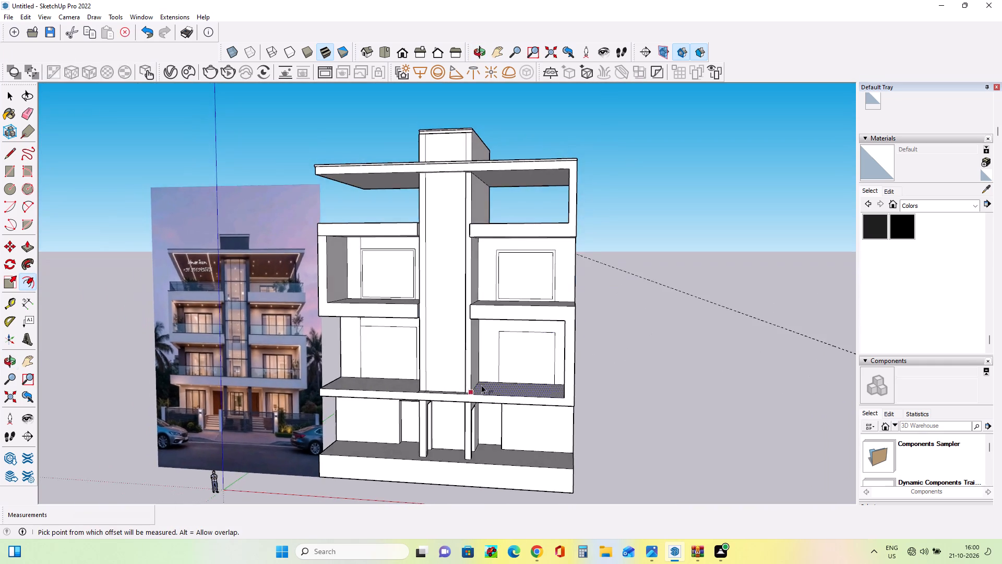
pyautogui.scroll(4, 518, 365)
pyautogui.click(526, 358)
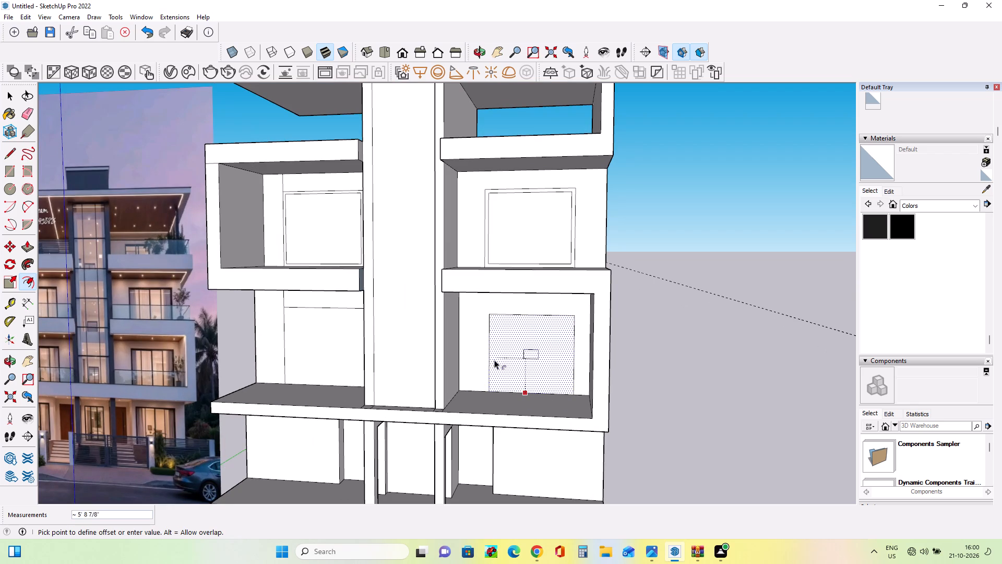
pyautogui.click(454, 389)
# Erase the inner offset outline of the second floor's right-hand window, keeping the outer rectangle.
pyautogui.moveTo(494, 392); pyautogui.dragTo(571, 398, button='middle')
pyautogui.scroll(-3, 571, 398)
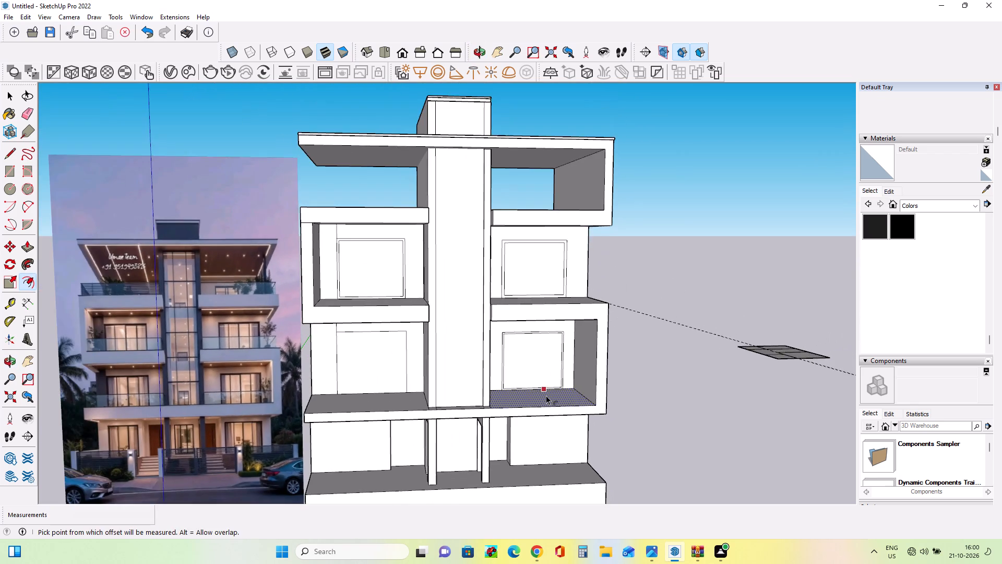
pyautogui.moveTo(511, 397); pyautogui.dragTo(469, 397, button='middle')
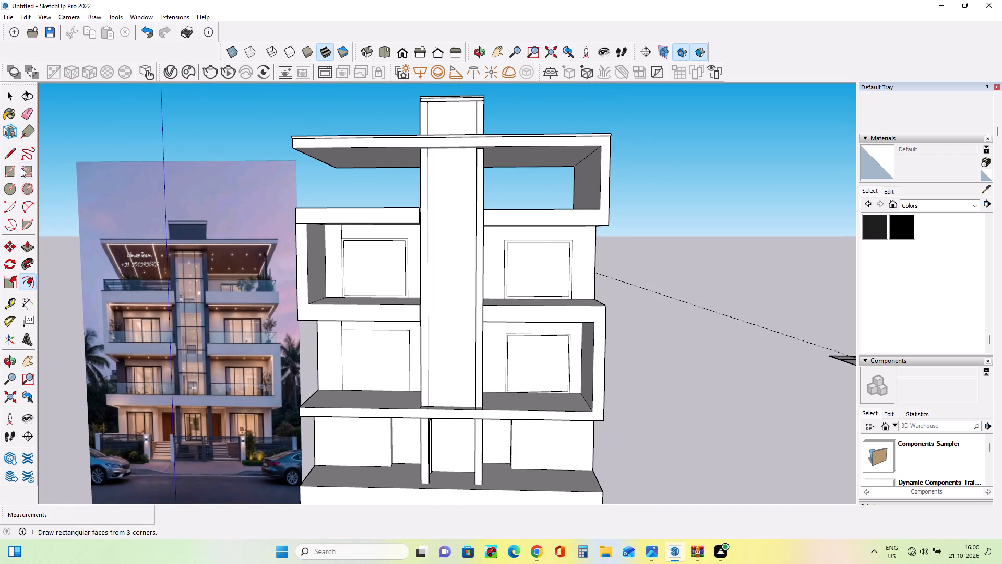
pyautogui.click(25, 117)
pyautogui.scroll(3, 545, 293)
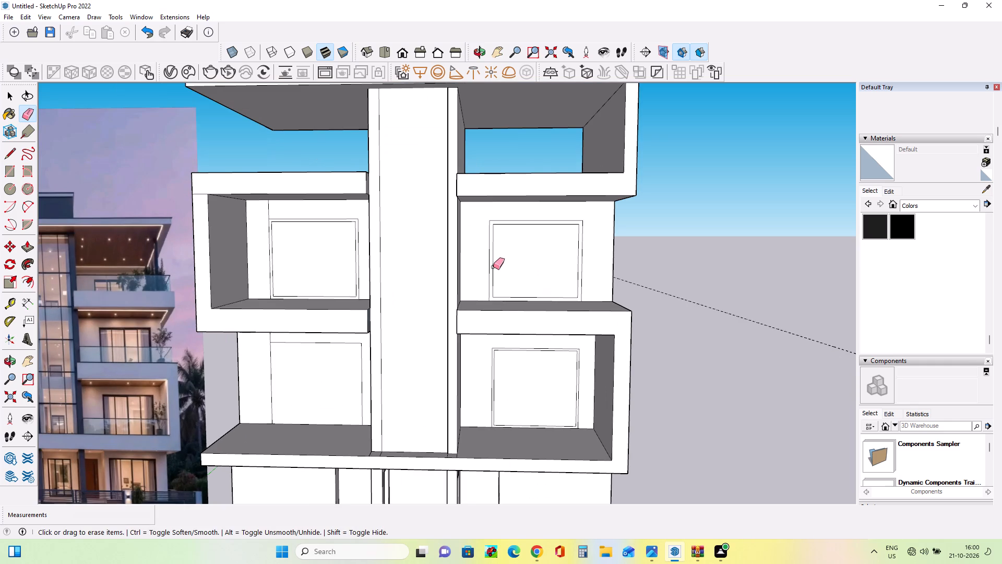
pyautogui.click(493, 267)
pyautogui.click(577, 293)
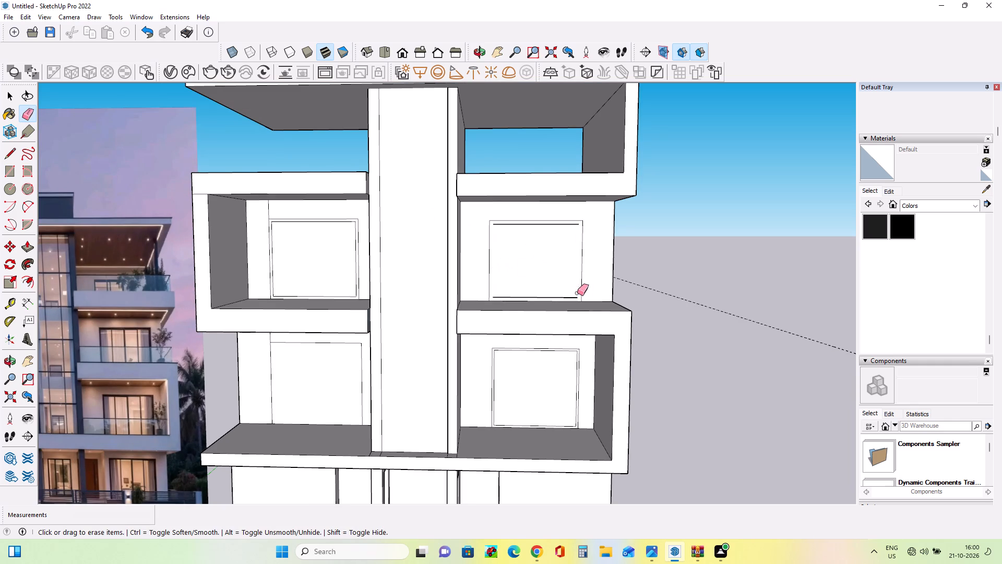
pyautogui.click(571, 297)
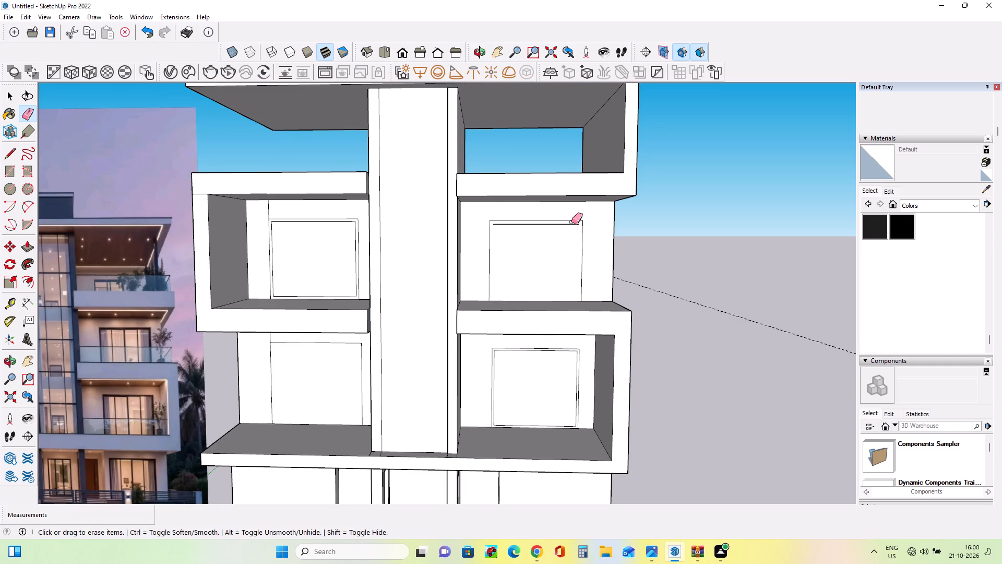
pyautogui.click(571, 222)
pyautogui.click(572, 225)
# Offset the second floor's right-hand window rectangle outward about 4 3/4" to outline a frame.
pyautogui.click(25, 276)
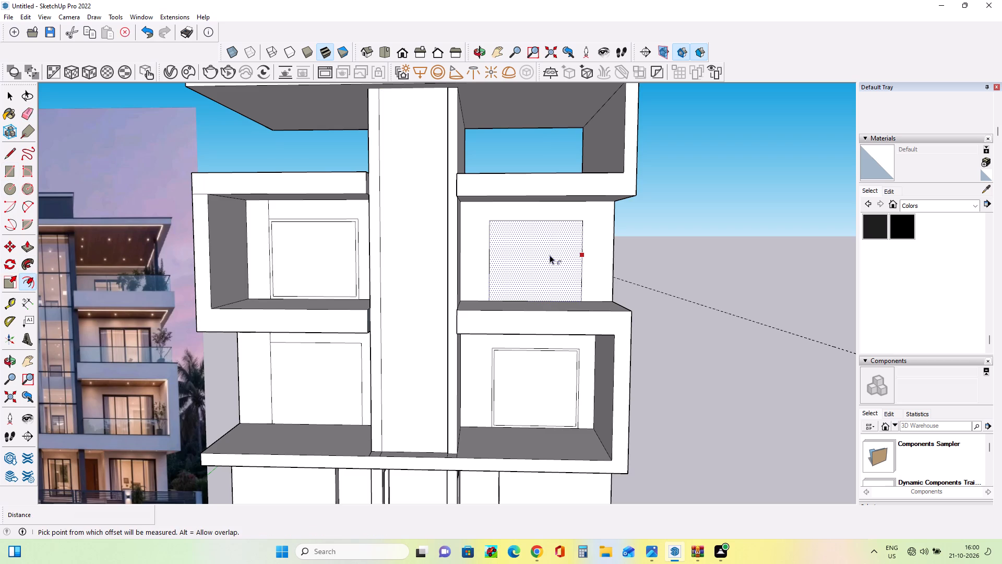
pyautogui.click(550, 255)
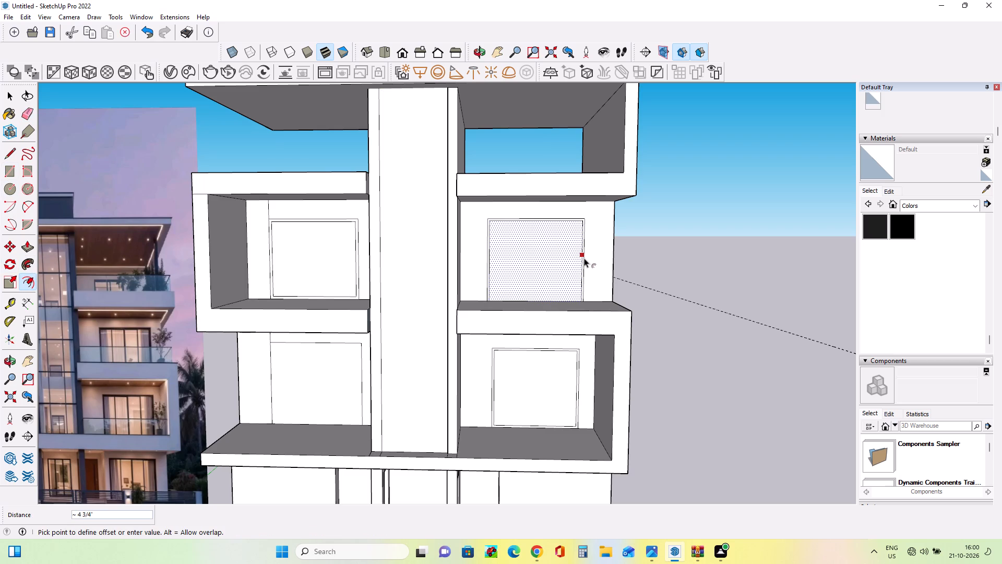
pyautogui.click(584, 258)
pyautogui.moveTo(512, 351); pyautogui.dragTo(519, 342, button='middle')
pyautogui.scroll(-3, 520, 342)
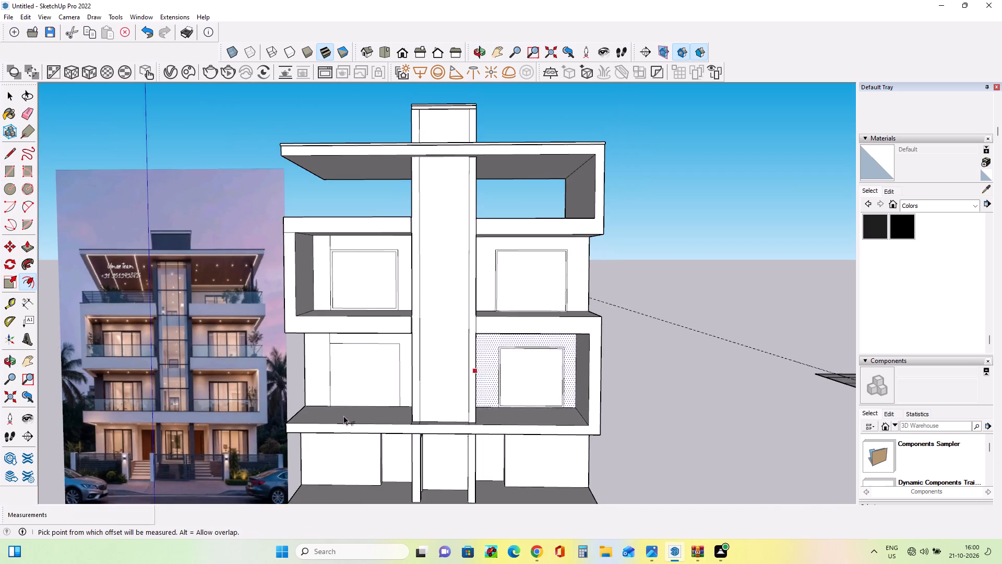
# Offset the first floor's left-hand window rectangle inward about 5 5/8" to outline a frame.
pyautogui.moveTo(340, 412); pyautogui.dragTo(362, 394, button='middle')
pyautogui.scroll(3, 337, 383)
pyautogui.click(343, 379)
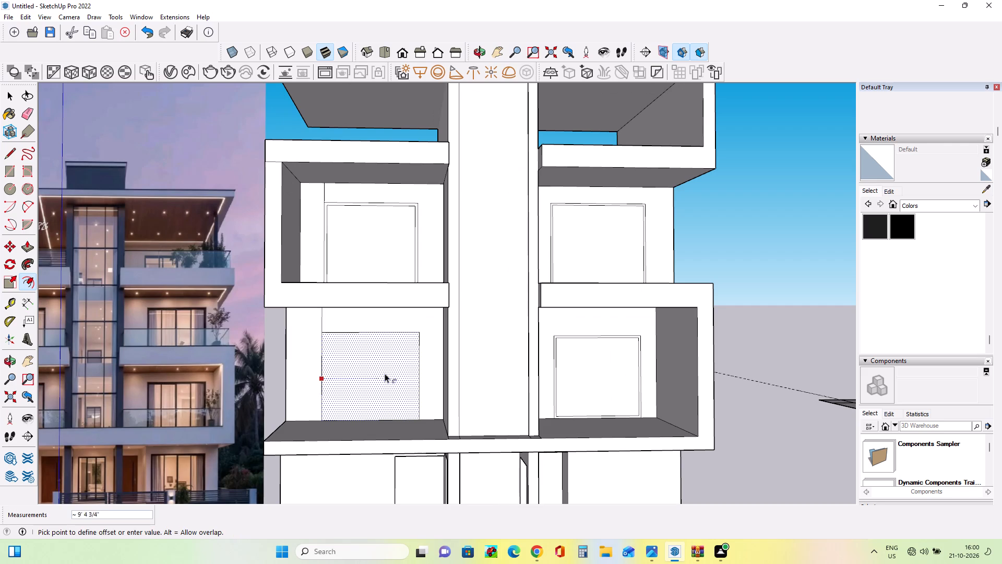
pyautogui.click(325, 389)
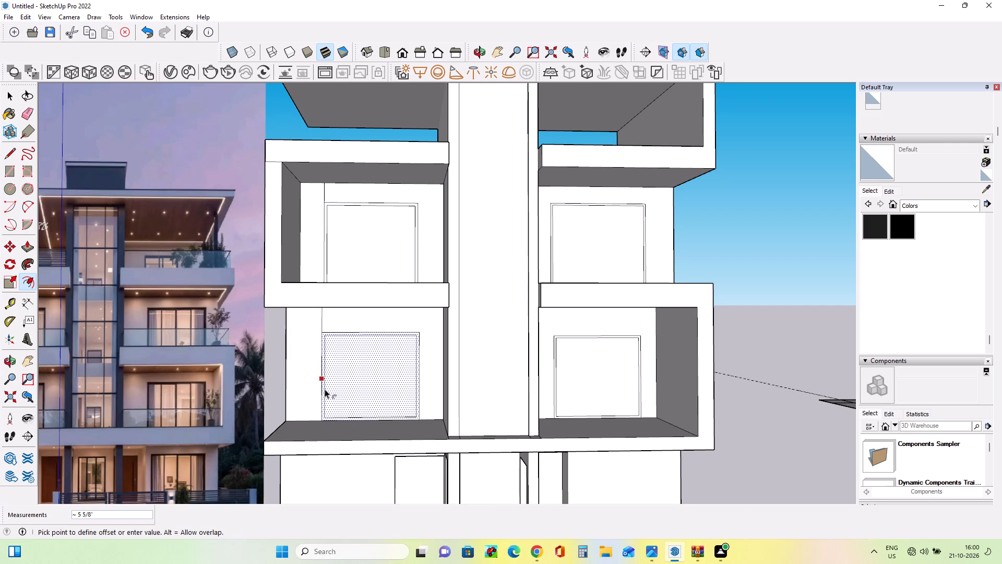
pyautogui.moveTo(329, 429); pyautogui.dragTo(321, 457, button='middle')
pyautogui.scroll(-2, 338, 427)
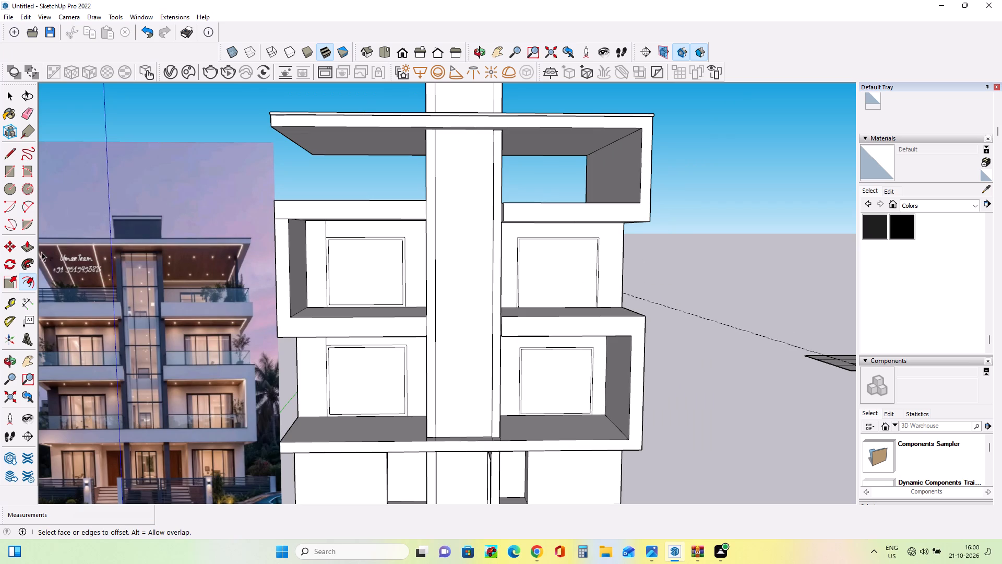
# Draw a full-height mullion rectangle about 3 15/16" wide, one third across the first floor's left-hand window from its left side.
pyautogui.scroll(7, 39, 440)
pyautogui.scroll(-4, 64, 464)
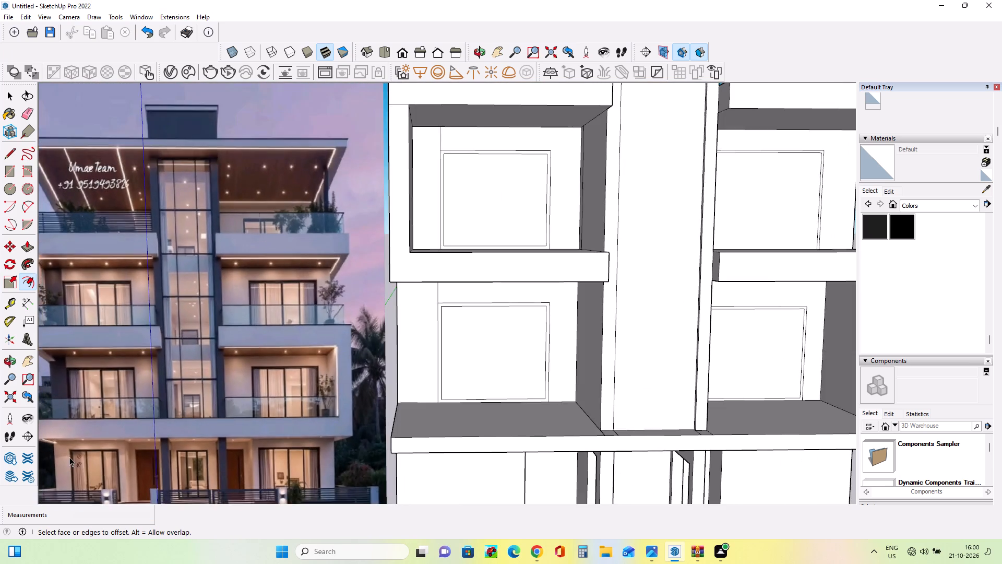
pyautogui.scroll(-6, 69, 457)
pyautogui.click(5, 166)
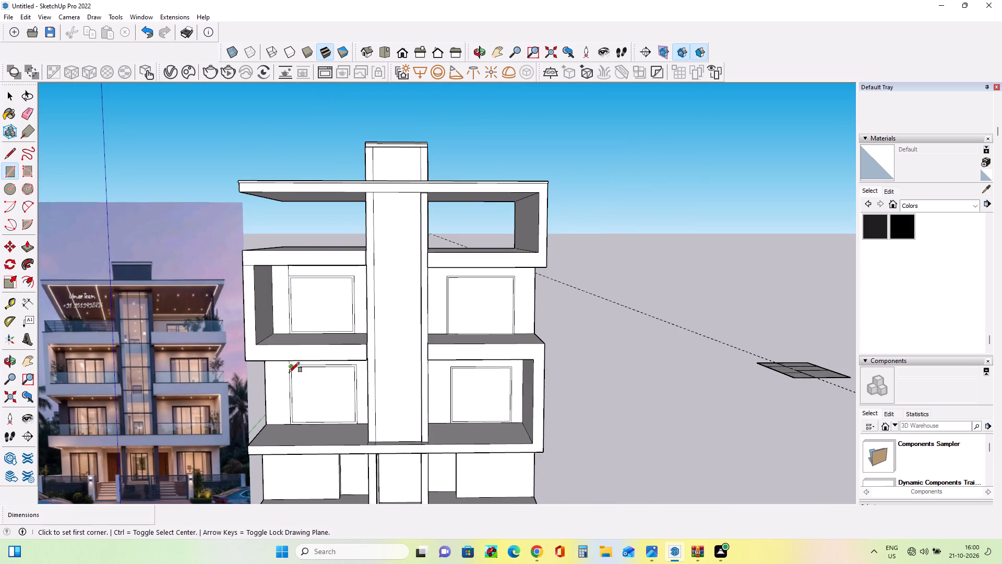
pyautogui.scroll(4, 289, 372)
pyautogui.moveTo(296, 384); pyautogui.dragTo(320, 339, button='middle')
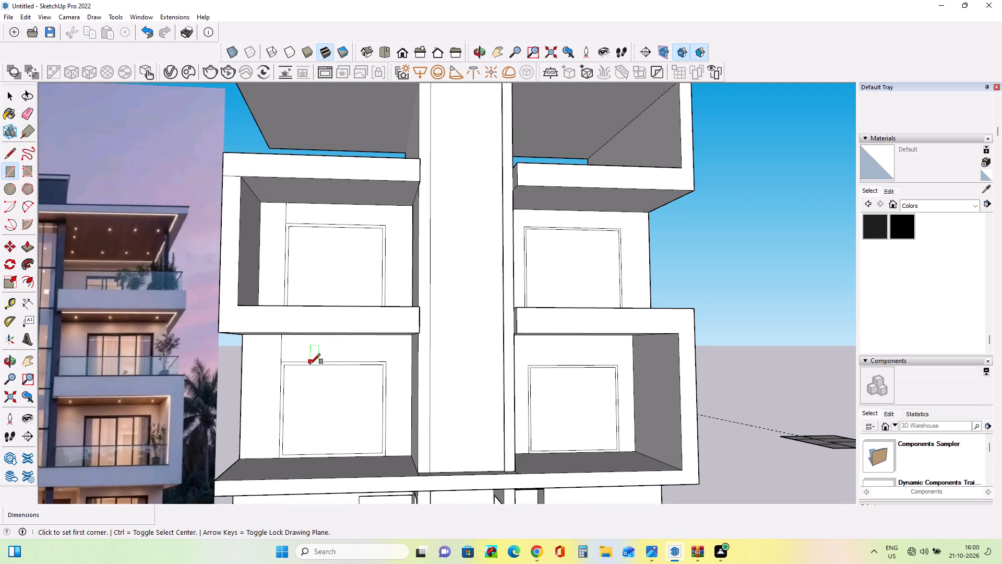
pyautogui.click(316, 368)
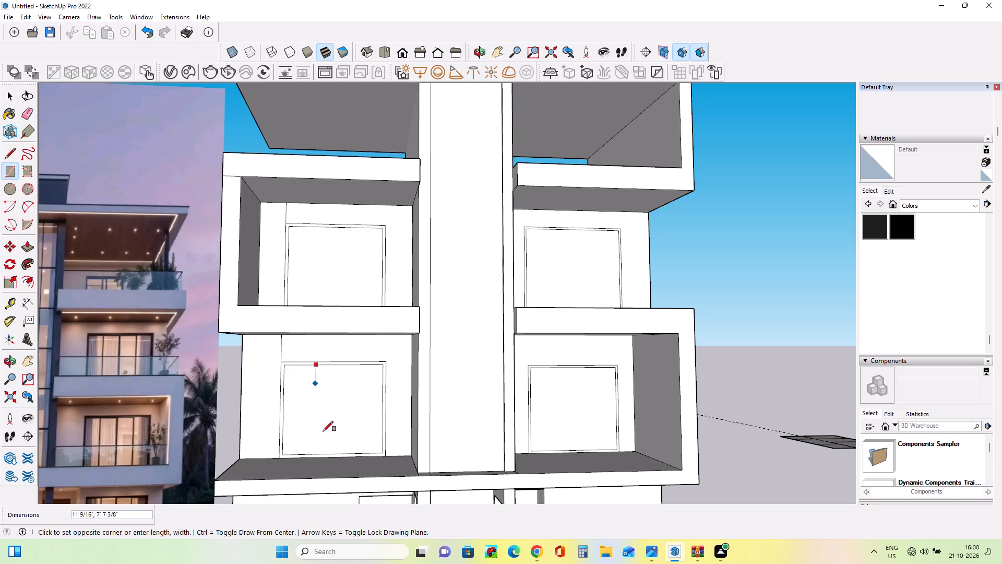
pyautogui.scroll(8, 321, 444)
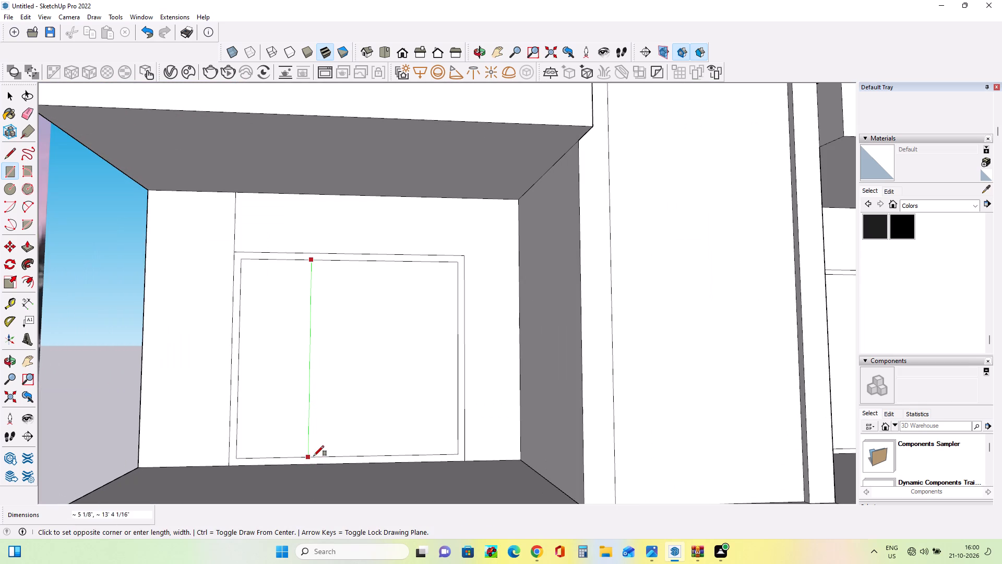
pyautogui.scroll(3, 316, 457)
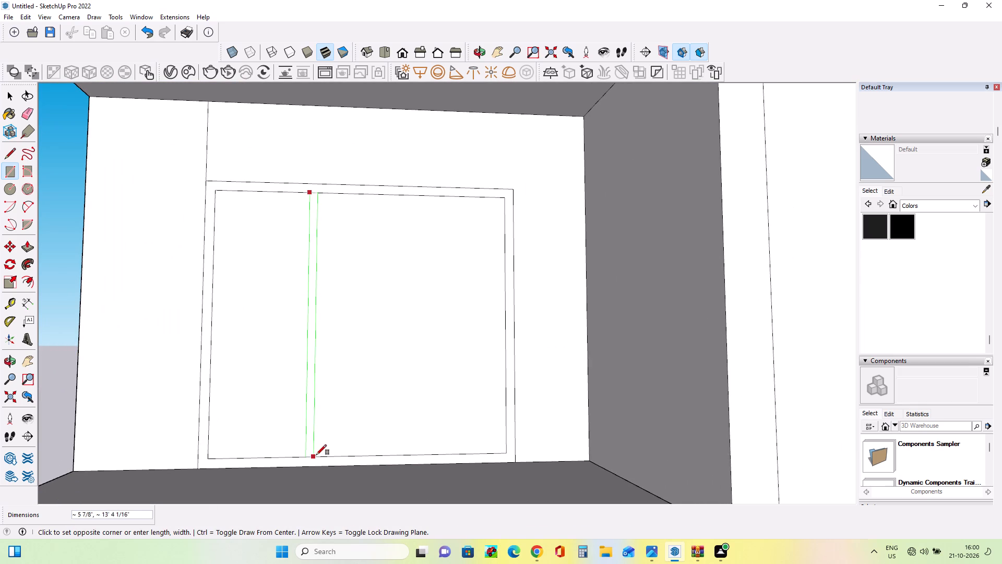
pyautogui.scroll(3, 316, 455)
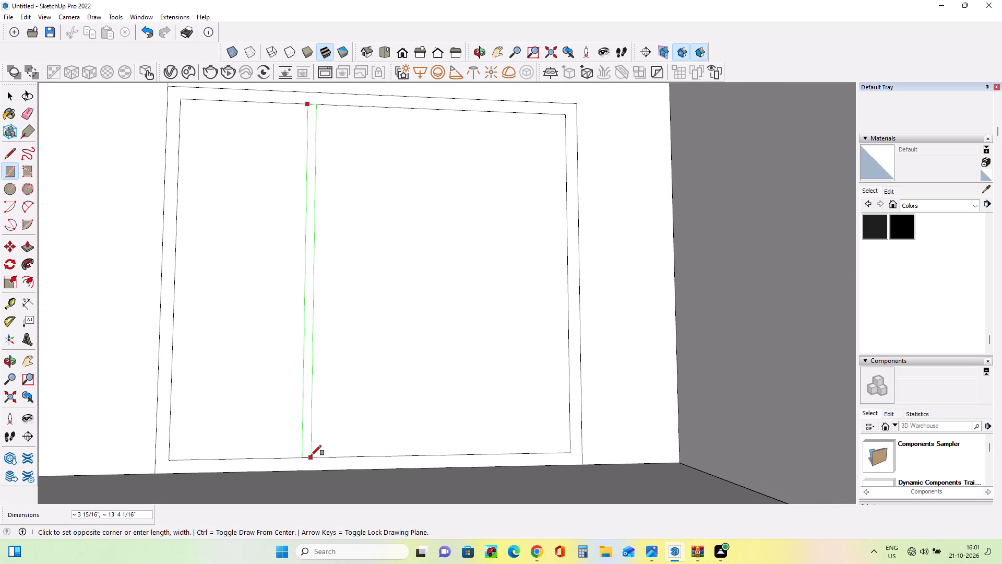
pyautogui.click(311, 455)
# Draw a second full-height mullion rectangle about 3 3/16" wide, two thirds across the same window, dividing it into three panes.
pyautogui.scroll(-3, 362, 453)
pyautogui.moveTo(439, 442); pyautogui.dragTo(366, 465, button='middle')
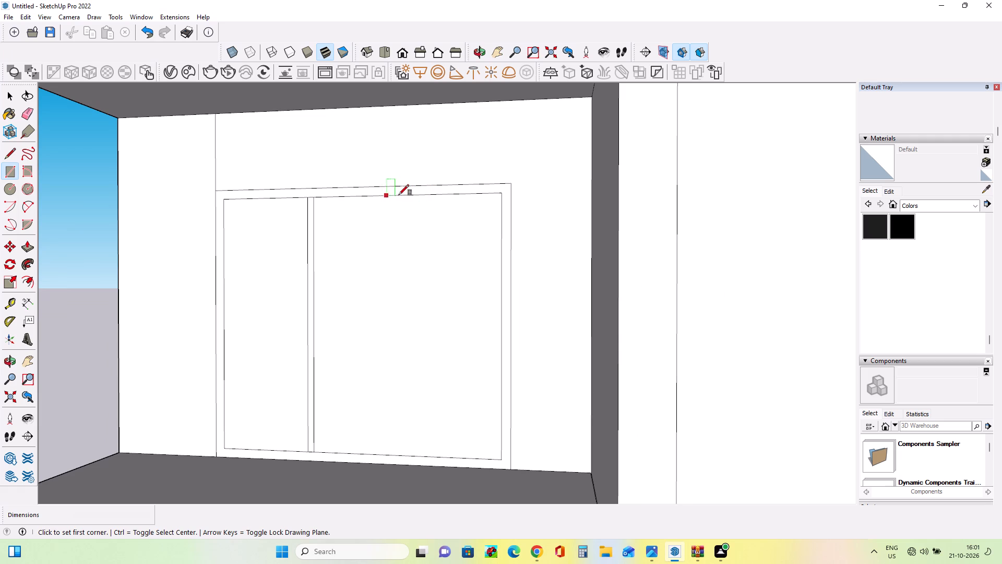
pyautogui.moveTo(404, 195); pyautogui.dragTo(407, 200)
pyautogui.scroll(2, 419, 452)
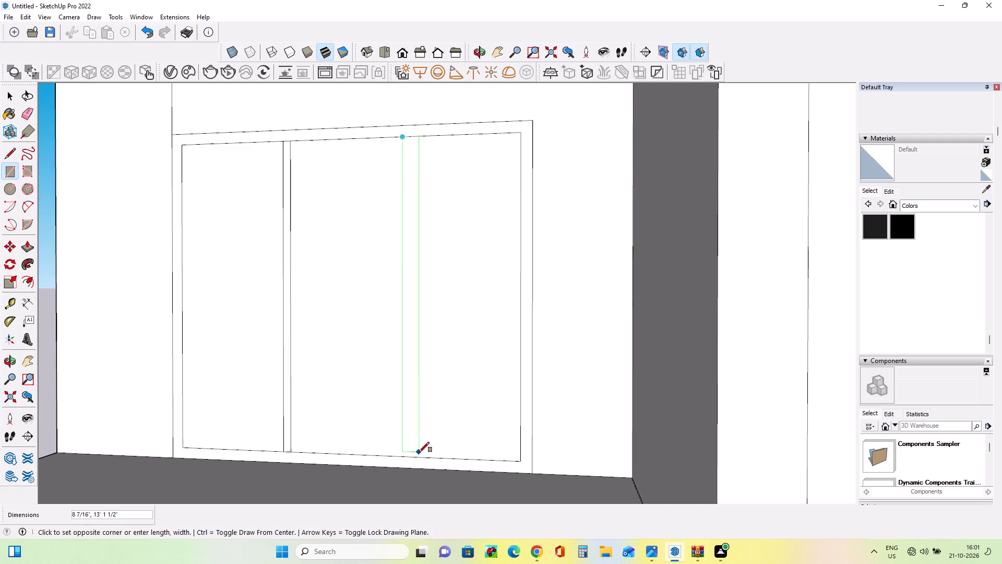
pyautogui.scroll(1, 419, 452)
pyautogui.click(408, 457)
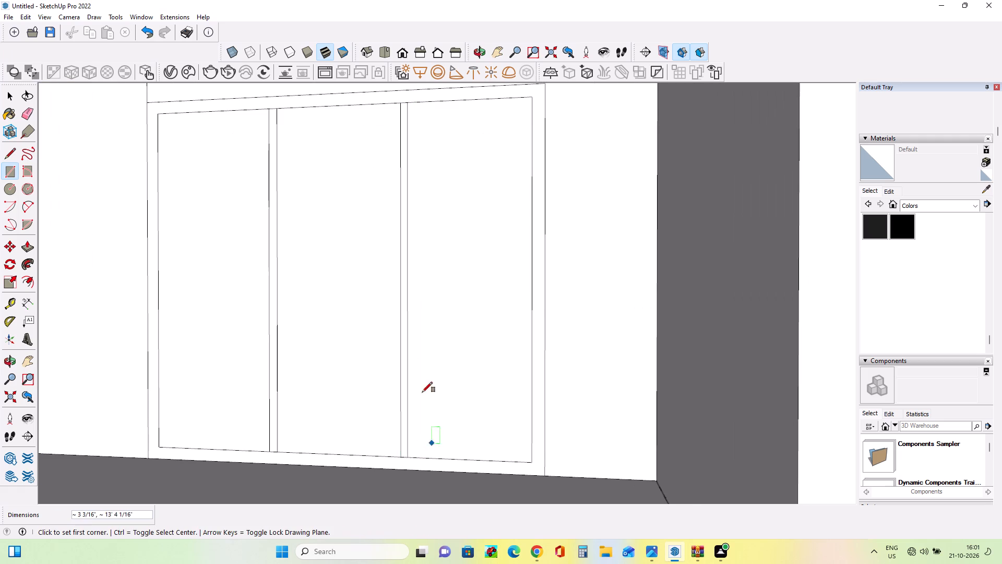
pyautogui.scroll(-19, 403, 362)
pyautogui.moveTo(408, 366); pyautogui.dragTo(433, 392, button='middle')
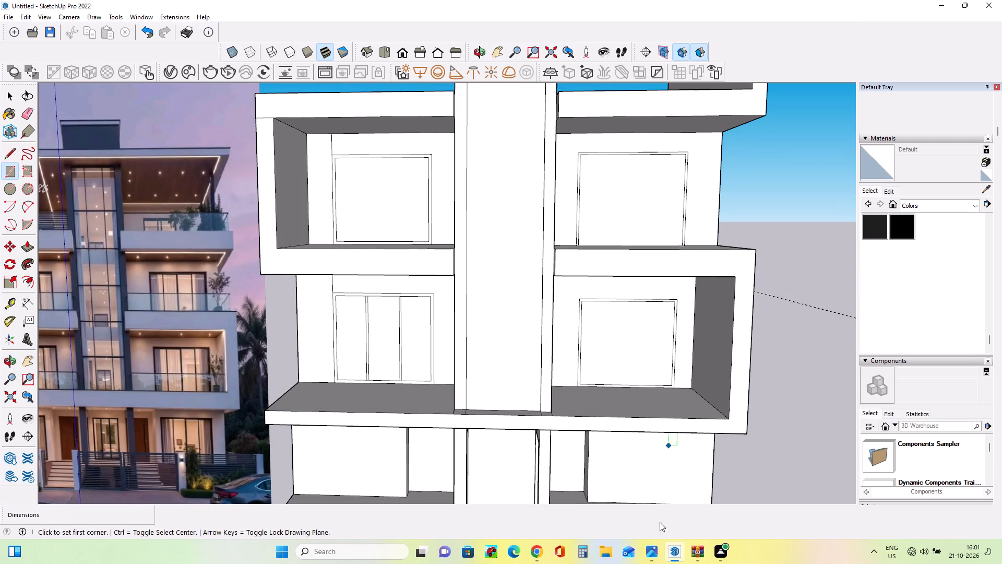
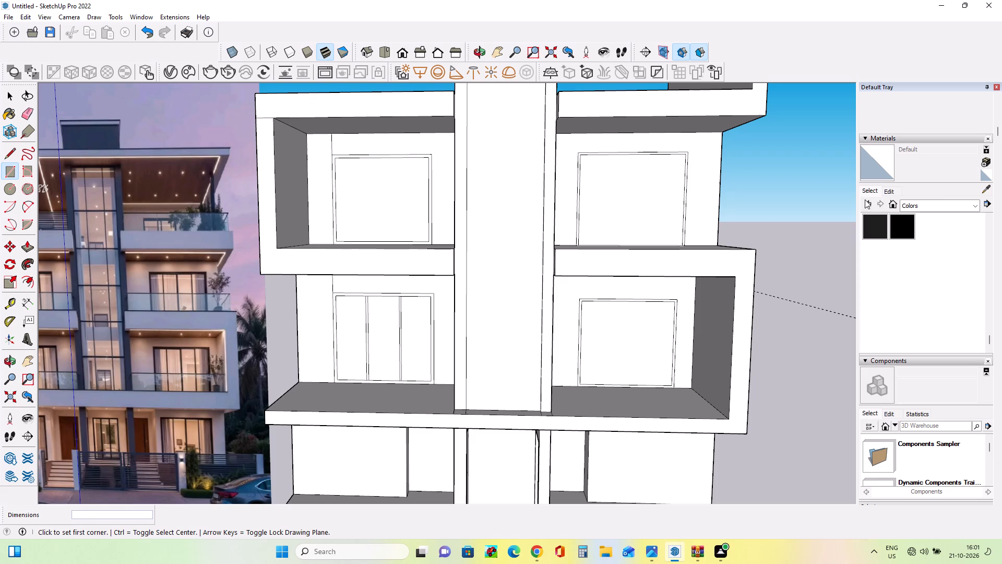
# Draw a full-height mullion rectangle about 4 9/16" wide, one third across the second floor's left-hand window from its left side.
pyautogui.moveTo(363, 296); pyautogui.dragTo(391, 311, button='middle')
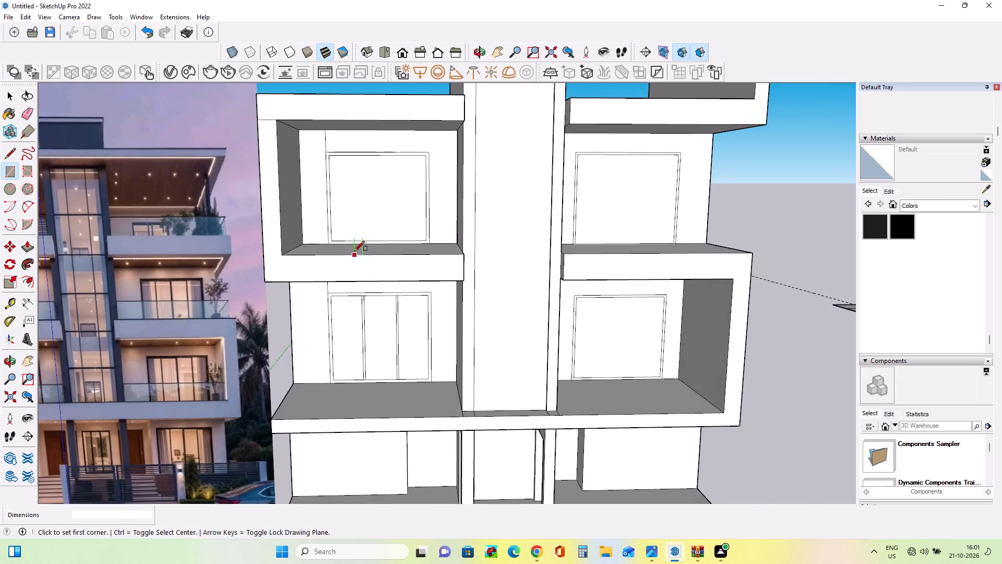
pyautogui.scroll(3, 353, 249)
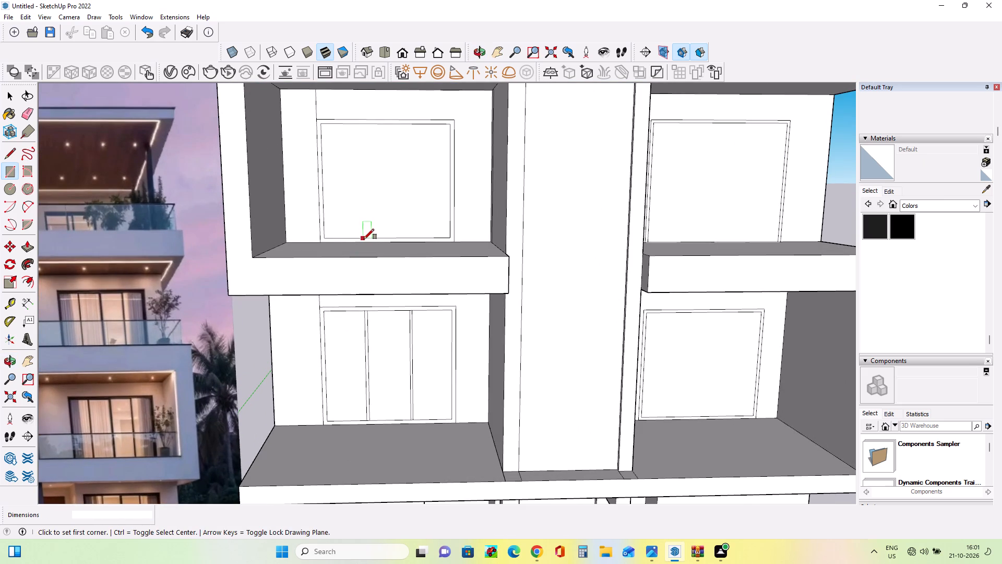
pyautogui.click(364, 239)
pyautogui.scroll(2, 363, 122)
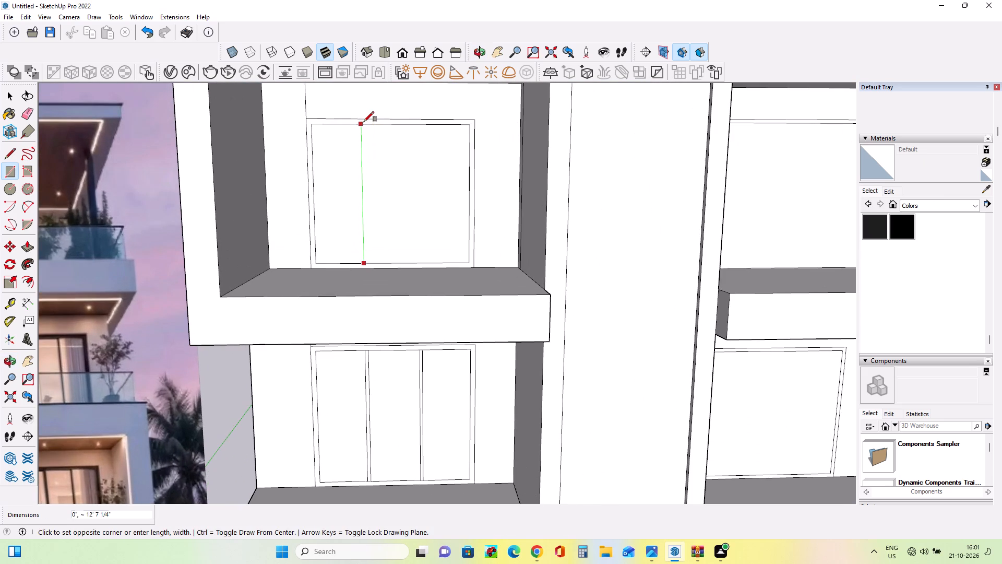
pyautogui.scroll(4, 371, 132)
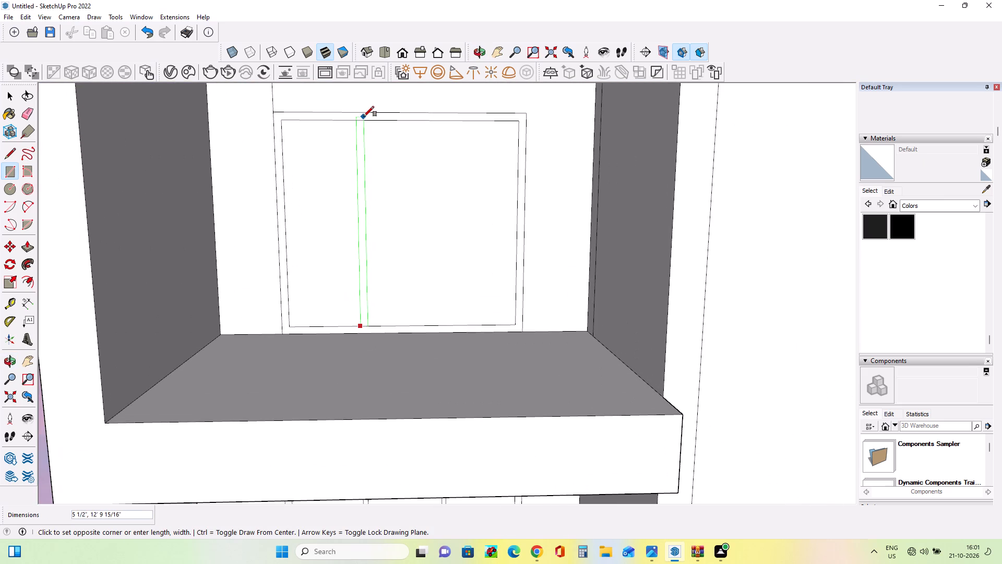
pyautogui.scroll(3, 362, 119)
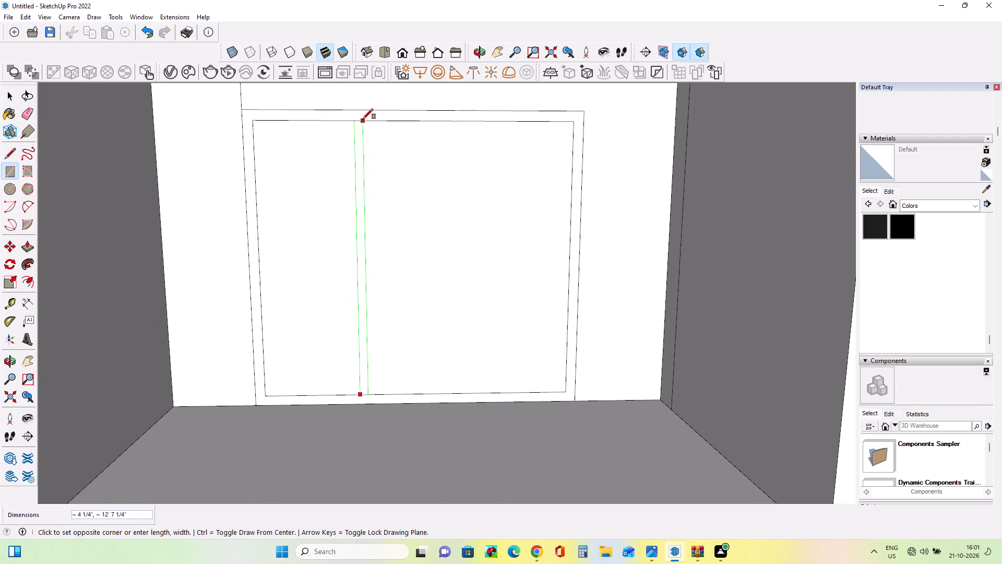
pyautogui.click(363, 119)
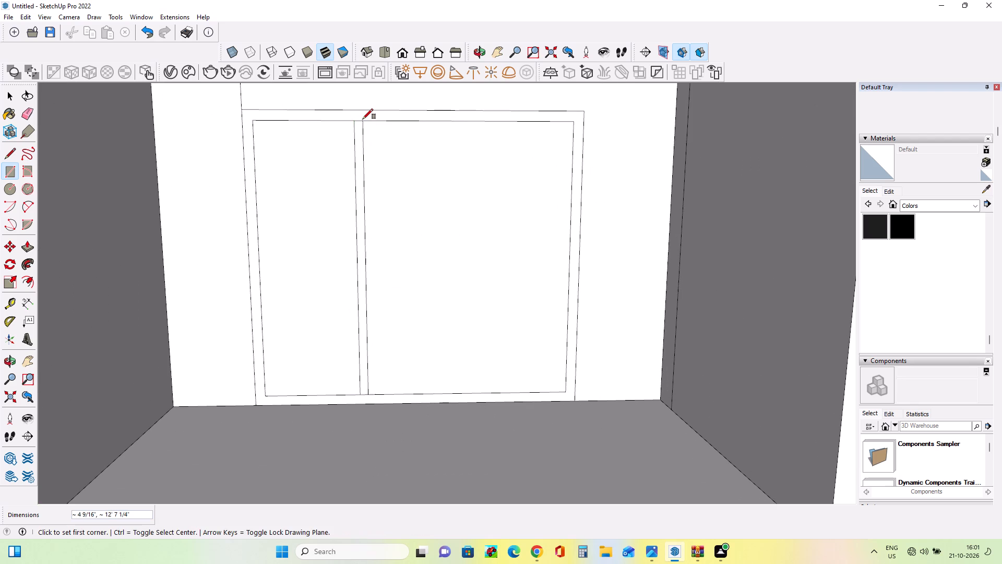
# Draw a second full-height mullion rectangle about 4 7/8" wide, two thirds across the second floor's left-hand window, dividing it into three panes.
pyautogui.scroll(-12, 399, 219)
pyautogui.moveTo(442, 288); pyautogui.dragTo(415, 282, button='middle')
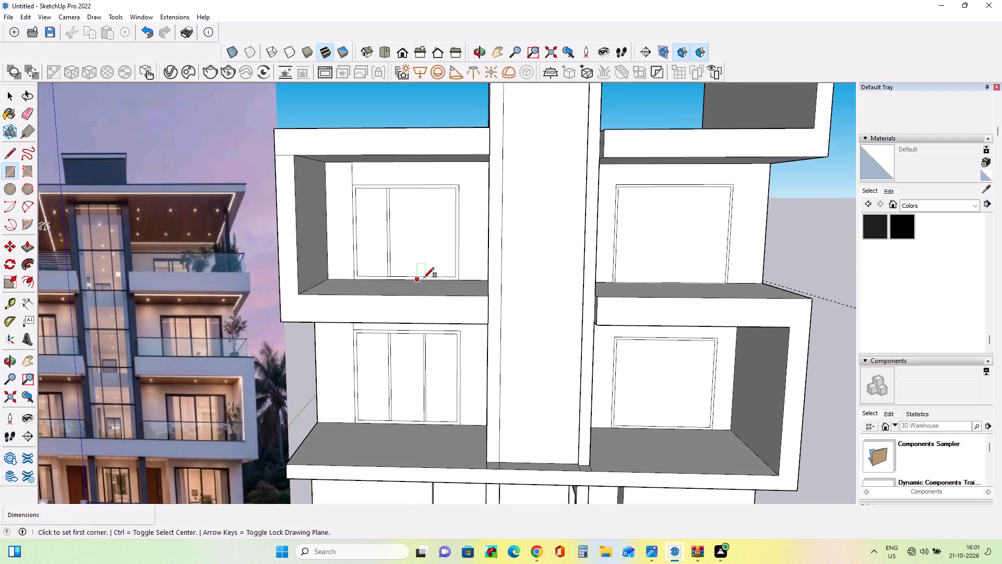
pyautogui.scroll(3, 425, 276)
pyautogui.click(422, 276)
pyautogui.scroll(3, 440, 137)
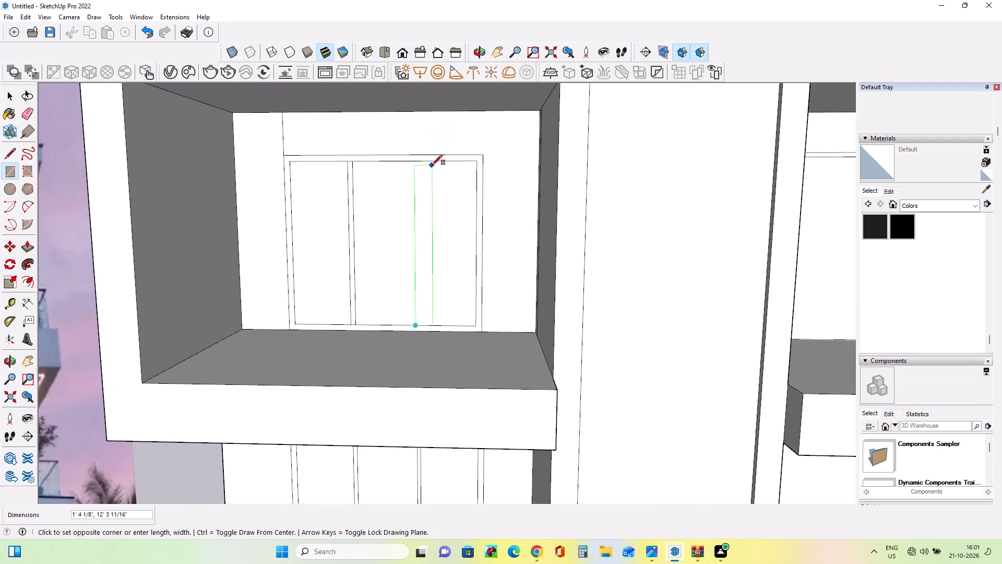
pyautogui.scroll(3, 423, 161)
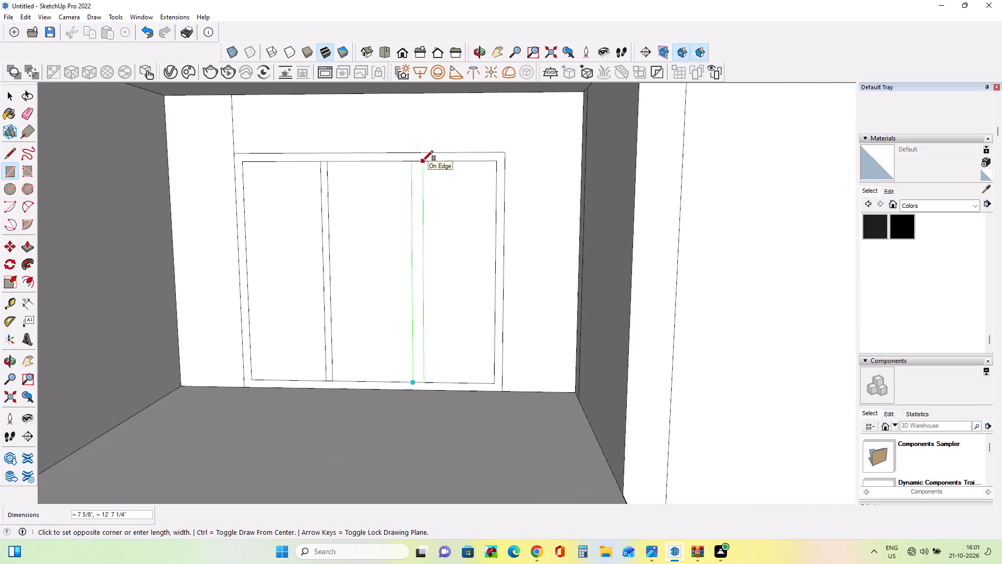
pyautogui.click(419, 160)
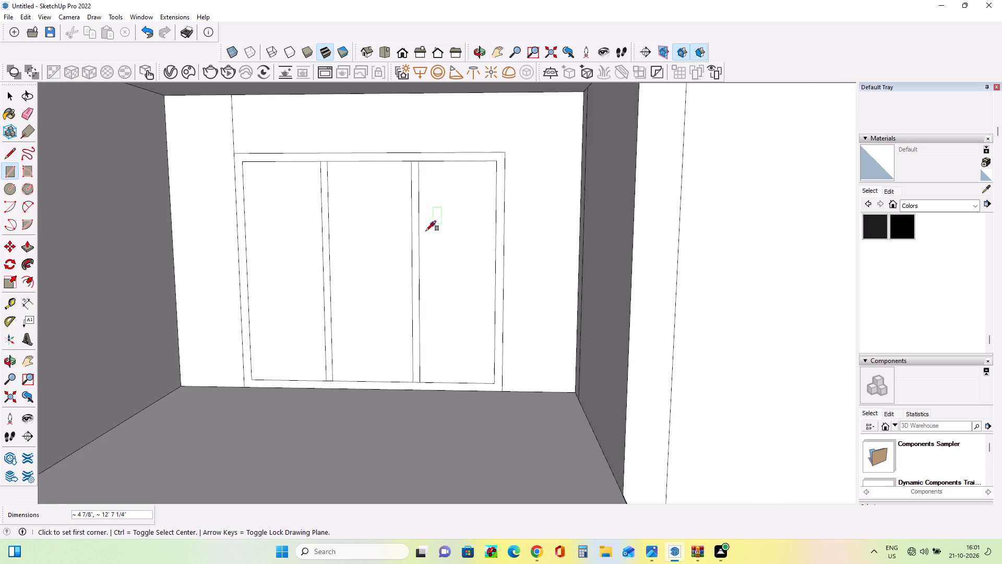
# Draw a full-height mullion rectangle about 5 5/16" wide, one third across the second floor's right-hand window from its left side.
pyautogui.scroll(-17, 419, 233)
pyautogui.scroll(1, 519, 311)
pyautogui.moveTo(518, 313); pyautogui.dragTo(485, 319, button='middle')
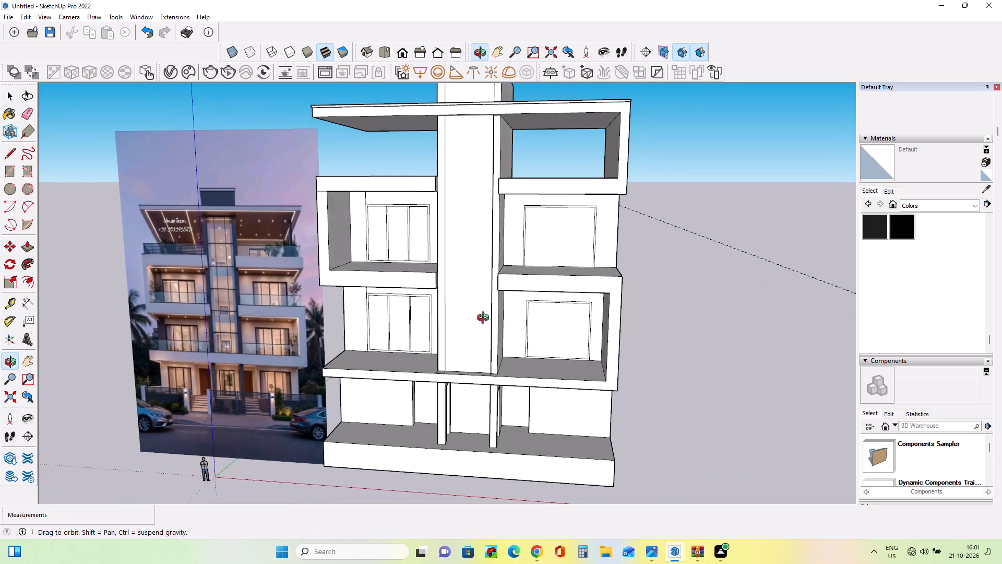
pyautogui.moveTo(485, 319); pyautogui.dragTo(491, 314, button='middle')
pyautogui.scroll(6, 551, 246)
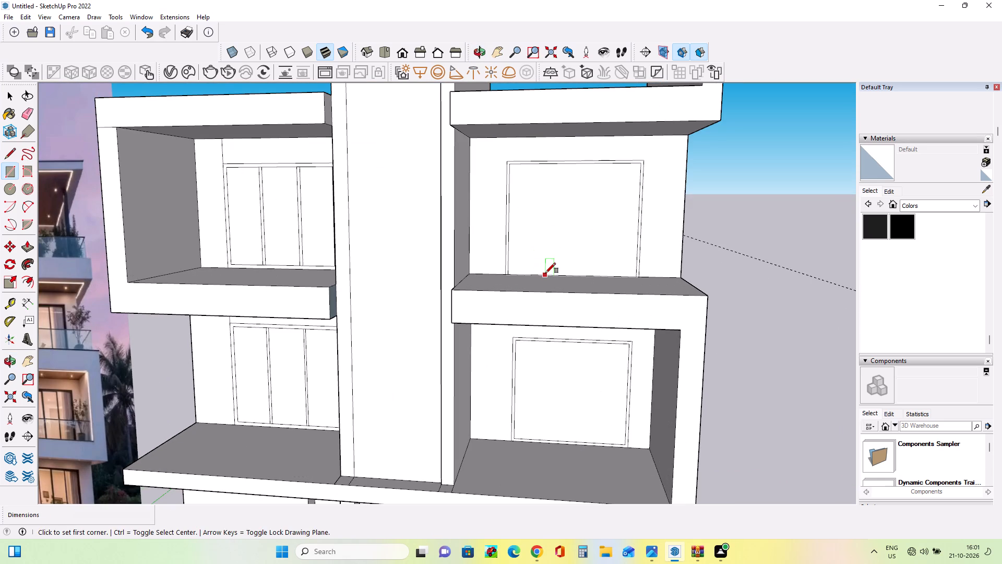
pyautogui.click(545, 273)
pyautogui.scroll(2, 557, 166)
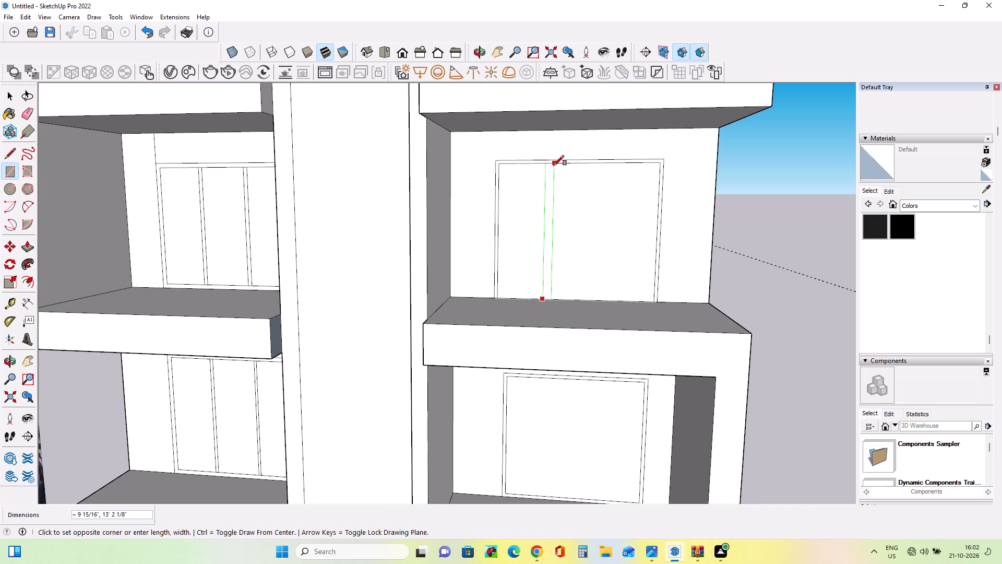
pyautogui.scroll(1, 551, 166)
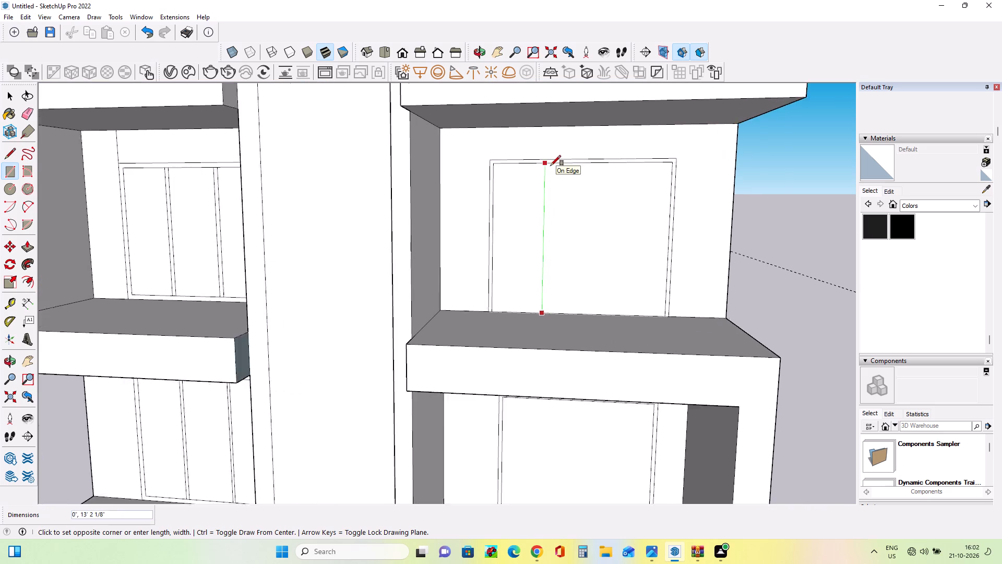
pyautogui.scroll(2, 551, 166)
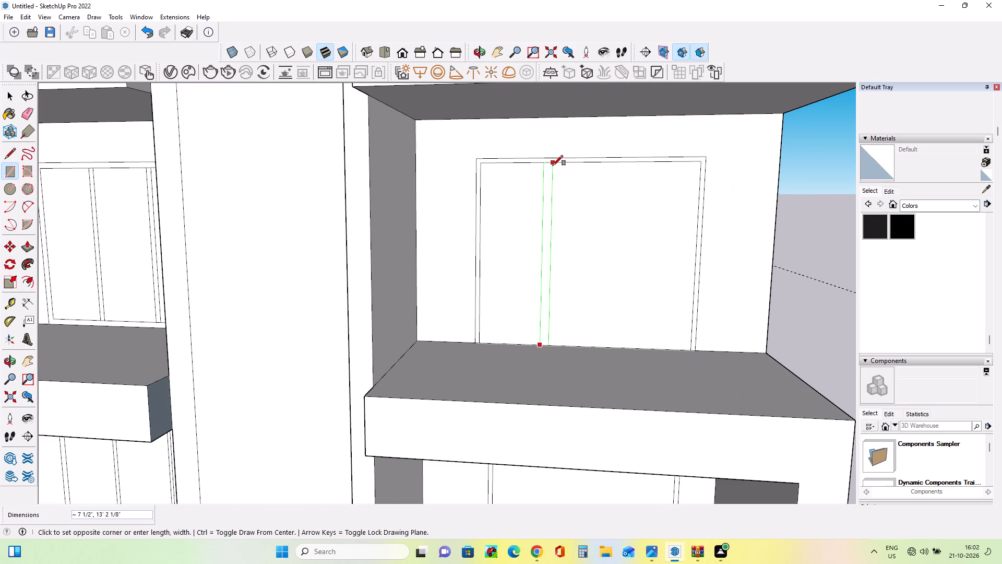
pyautogui.click(550, 164)
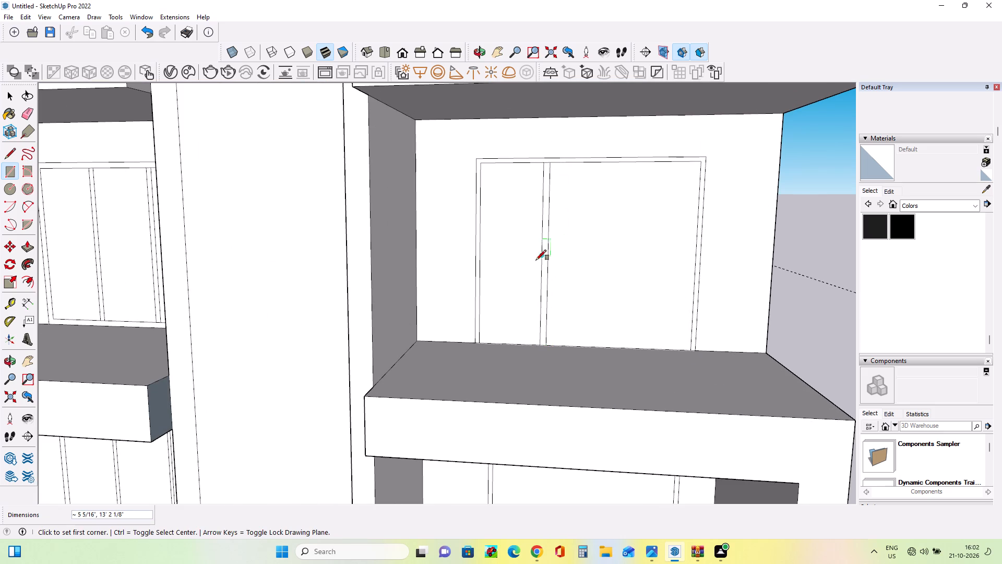
# Draw a second full-height mullion rectangle two thirds across the second floor's right-hand window, dividing it into three panes.
pyautogui.scroll(-8, 536, 260)
pyautogui.moveTo(534, 285); pyautogui.dragTo(562, 250, button='middle')
pyautogui.moveTo(581, 290); pyautogui.dragTo(577, 303, button='middle')
pyautogui.scroll(4, 564, 292)
pyautogui.moveTo(581, 291); pyautogui.dragTo(583, 308, button='middle')
pyautogui.scroll(4, 580, 285)
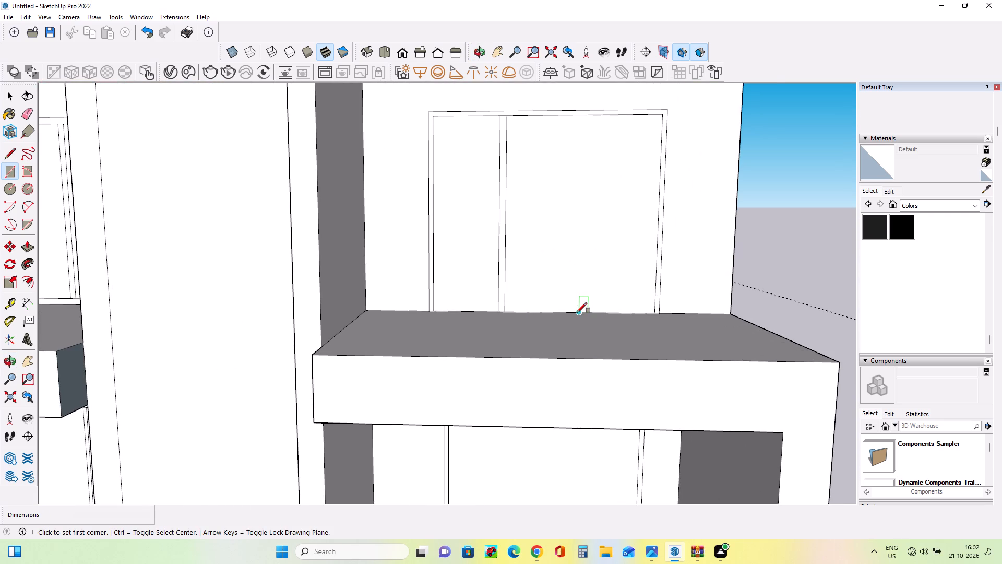
pyautogui.click(577, 313)
pyautogui.scroll(3, 591, 121)
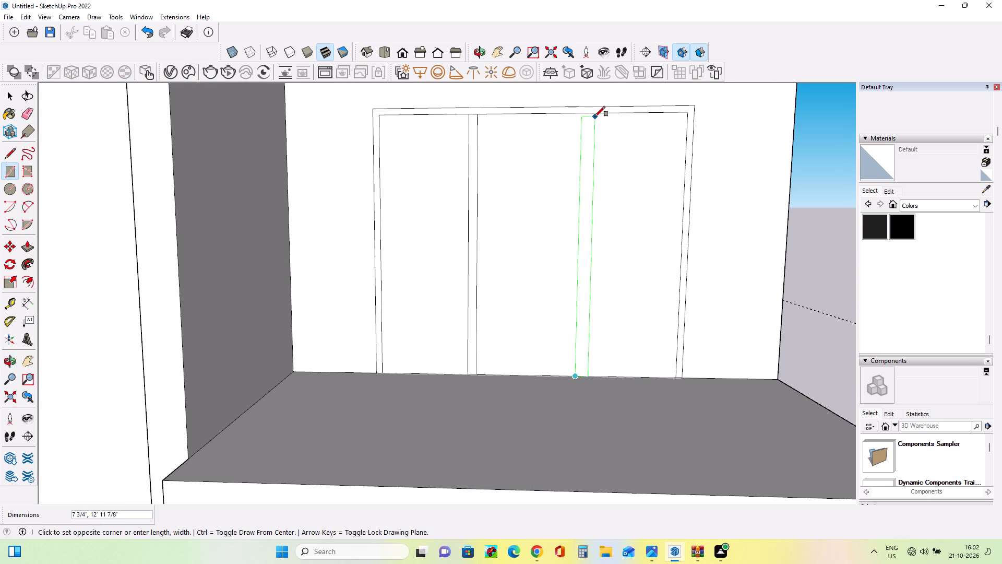
pyautogui.click(589, 114)
# Draw a narrow full-height mullion rectangle one third across the first floor's right-hand window from its left side.
pyautogui.scroll(-4, 565, 195)
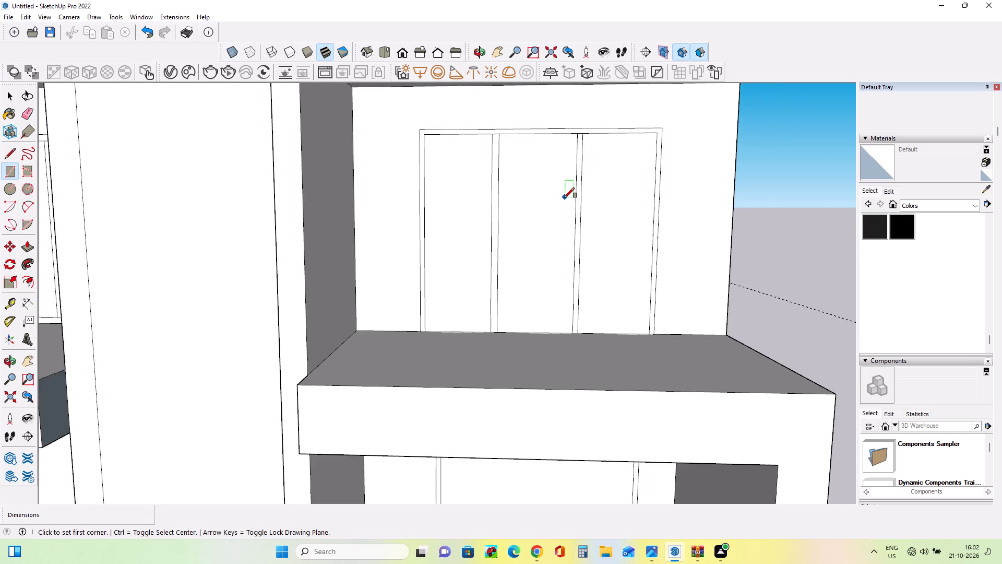
pyautogui.scroll(-1, 564, 198)
pyautogui.scroll(1, 564, 198)
pyautogui.scroll(-9, 564, 198)
pyautogui.scroll(1, 563, 225)
pyautogui.scroll(-1, 563, 231)
pyautogui.scroll(1, 562, 400)
pyautogui.moveTo(562, 400); pyautogui.dragTo(562, 373, button='middle')
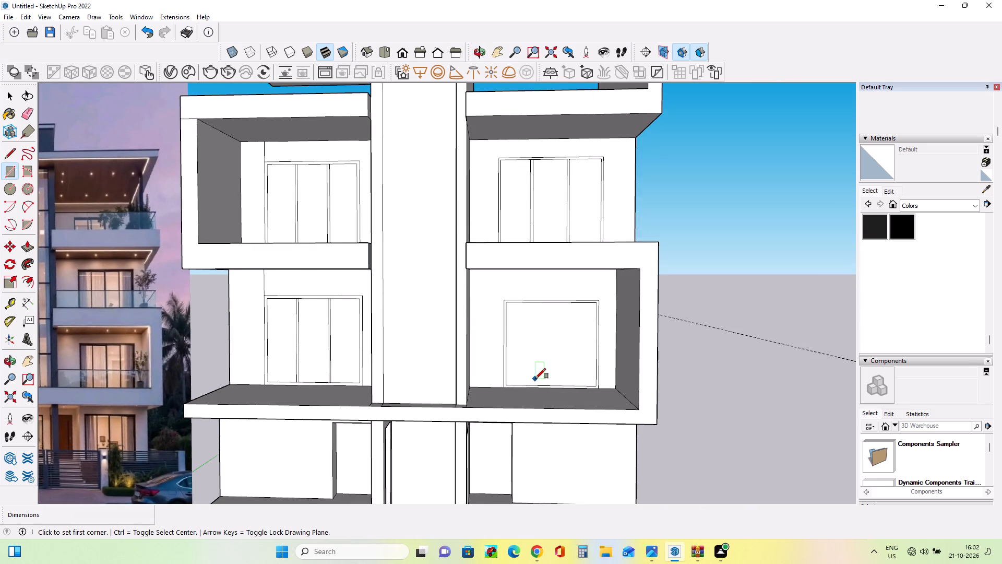
pyautogui.scroll(3, 535, 379)
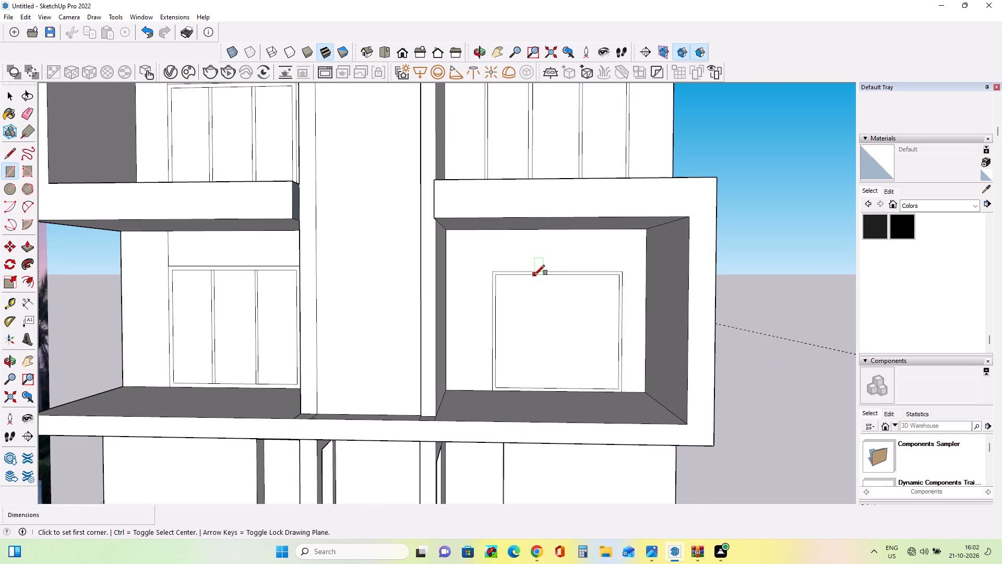
pyautogui.click(534, 275)
pyautogui.scroll(4, 548, 395)
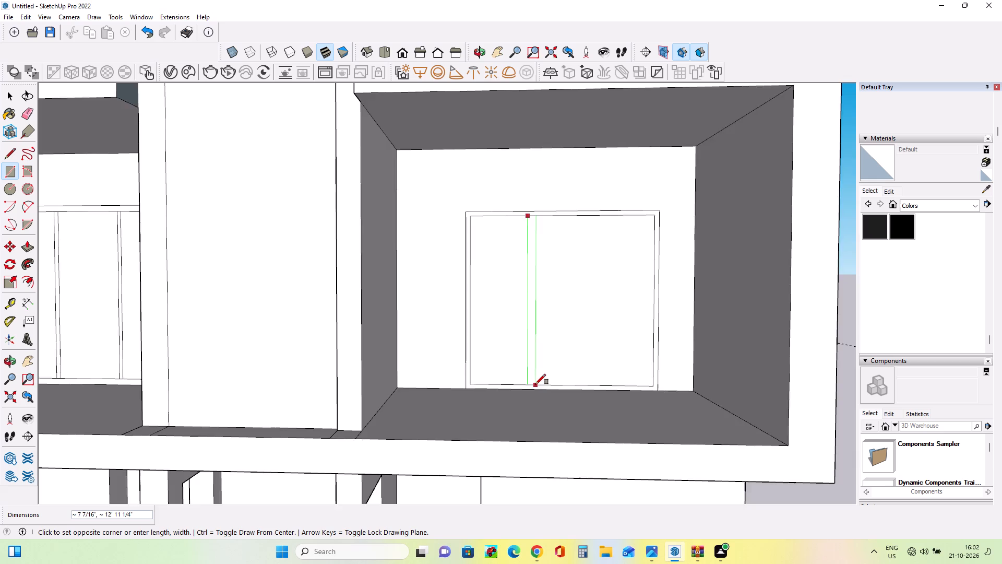
pyautogui.scroll(4, 535, 383)
pyautogui.click(530, 386)
# Widen the first floor's right-hand window outline with a rectangle about 11 11/16" wide and 13' 7 1/2" high along its left side.
pyautogui.scroll(-4, 531, 392)
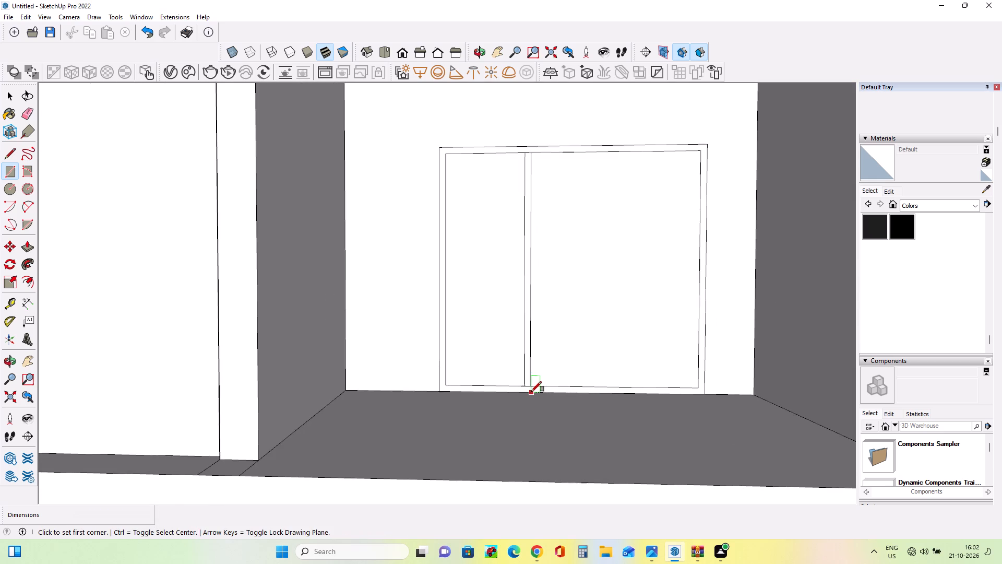
pyautogui.scroll(-7, 531, 392)
pyautogui.moveTo(526, 397); pyautogui.dragTo(546, 448, button='middle')
pyautogui.moveTo(547, 429); pyautogui.dragTo(521, 426, button='middle')
pyautogui.scroll(-4, 521, 426)
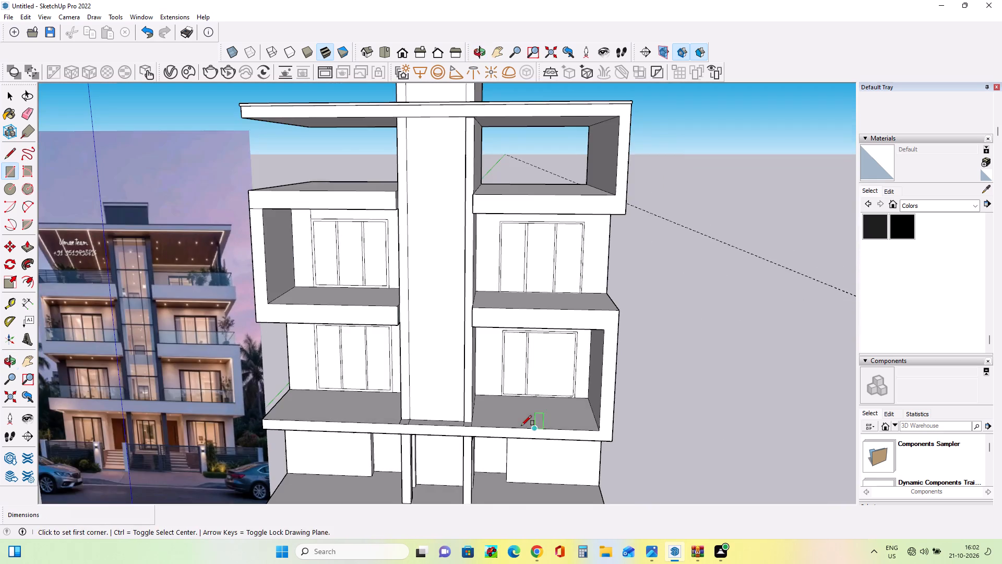
pyautogui.moveTo(552, 440); pyautogui.dragTo(562, 399, button='middle')
pyautogui.scroll(-4, 563, 398)
pyautogui.moveTo(617, 424); pyautogui.dragTo(617, 444, button='middle')
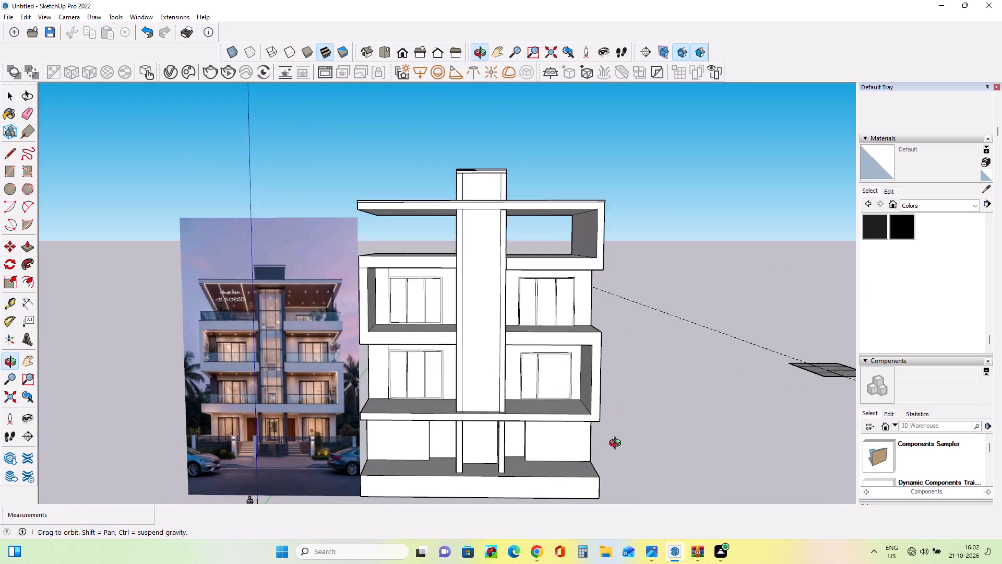
pyautogui.moveTo(617, 444); pyautogui.dragTo(591, 441, button='middle')
pyautogui.scroll(8, 524, 369)
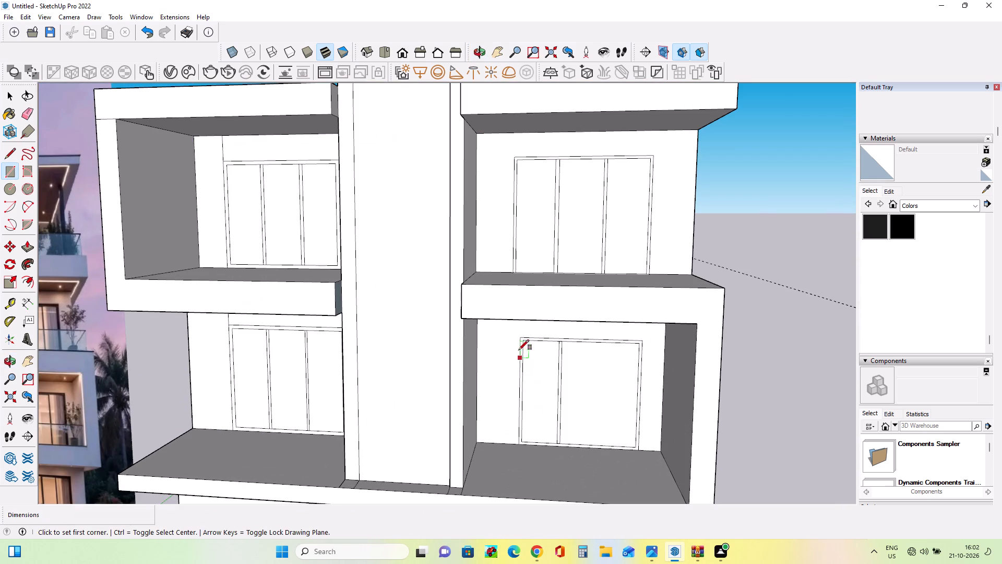
pyautogui.click(521, 339)
pyautogui.scroll(5, 507, 434)
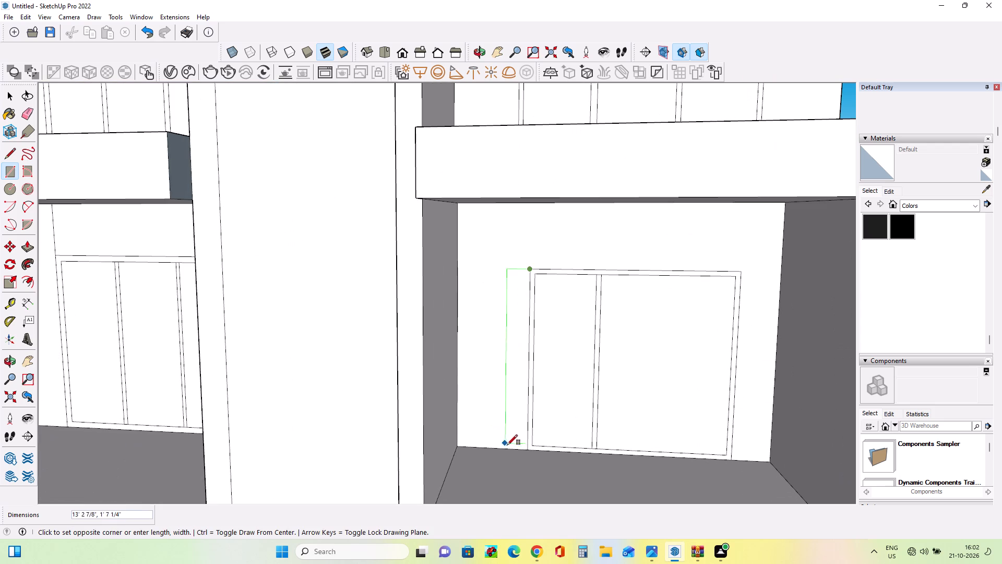
pyautogui.click(515, 447)
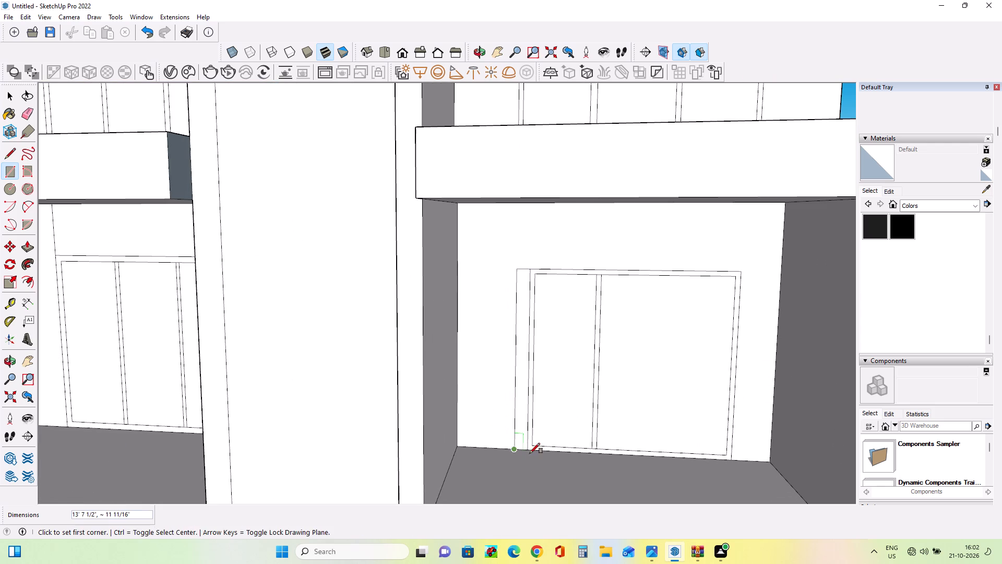
# Draw an inner rectangle about 1' 13/16" wide and 13' 3 3/8" high from the inner frame's top-left corner into the added left strip.
pyautogui.middleClick(548, 461)
pyautogui.scroll(4, 517, 333)
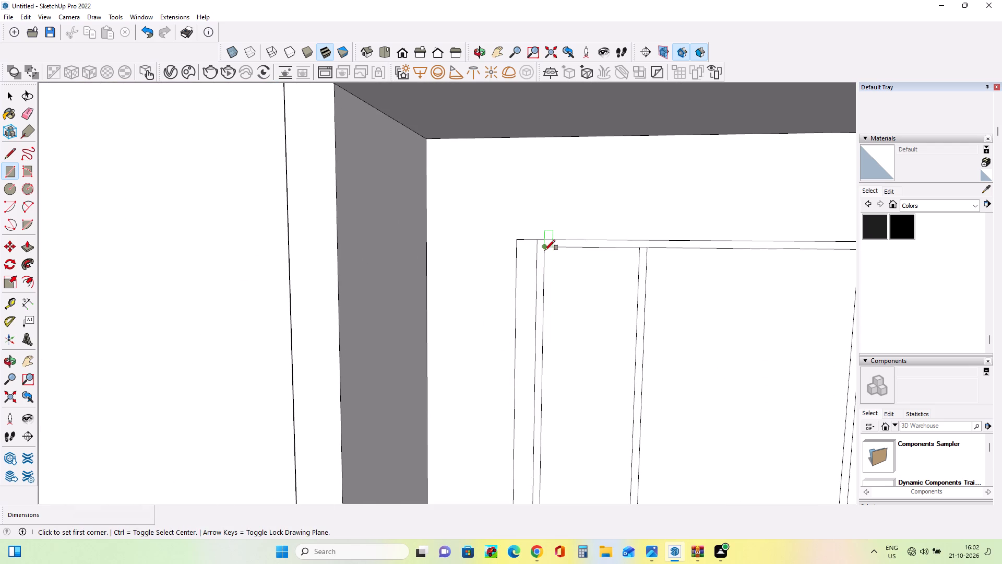
pyautogui.click(545, 250)
pyautogui.scroll(-8, 517, 456)
pyautogui.scroll(3, 514, 505)
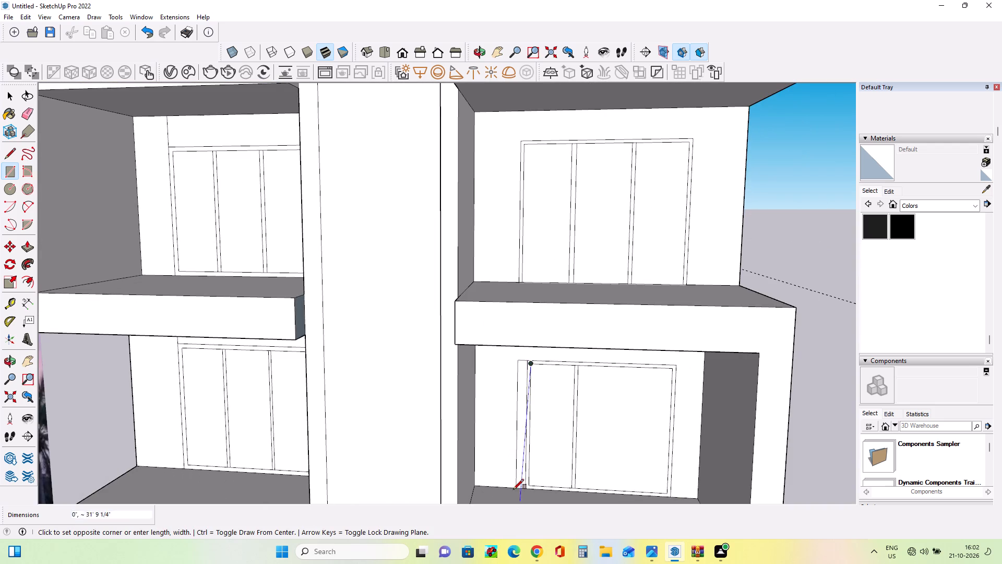
pyautogui.scroll(8, 525, 468)
pyautogui.scroll(-9, 511, 434)
pyautogui.scroll(4, 516, 471)
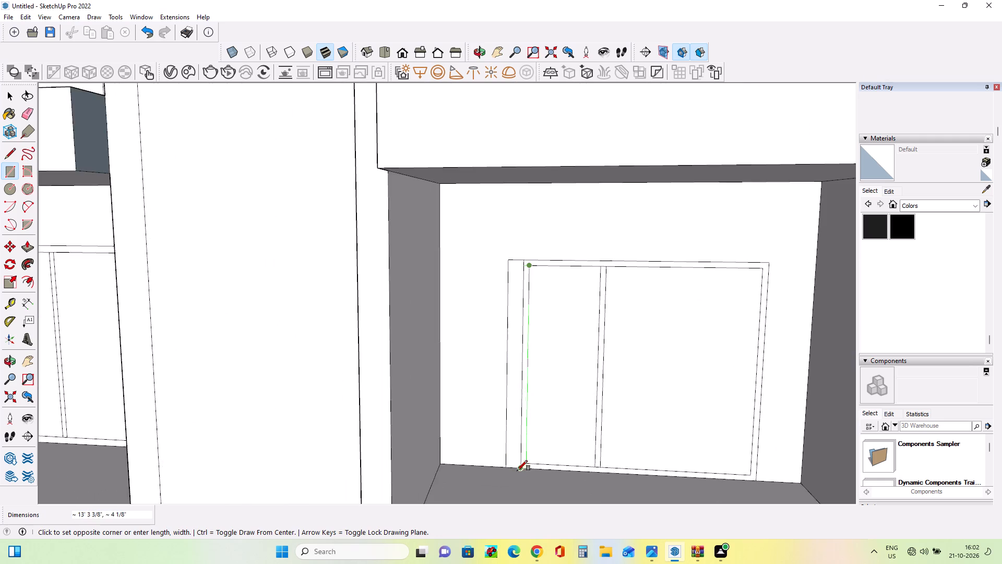
pyautogui.scroll(6, 517, 471)
pyautogui.scroll(-2, 511, 463)
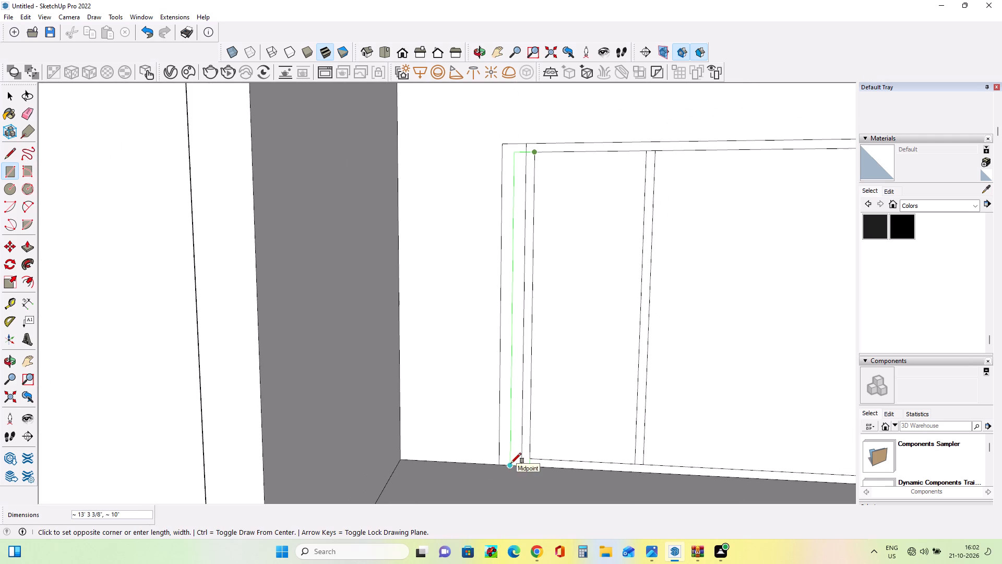
pyautogui.scroll(4, 505, 462)
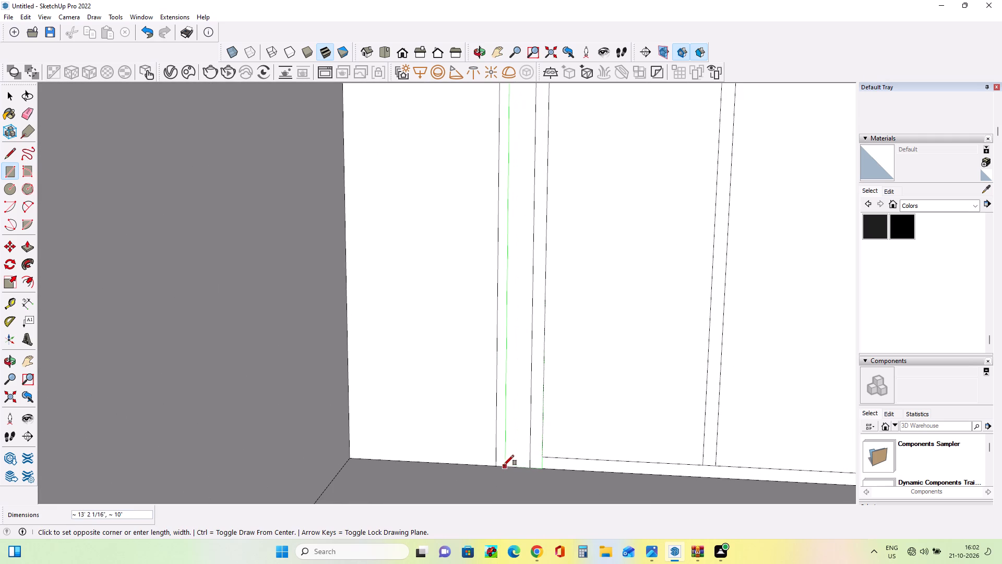
pyautogui.click(505, 468)
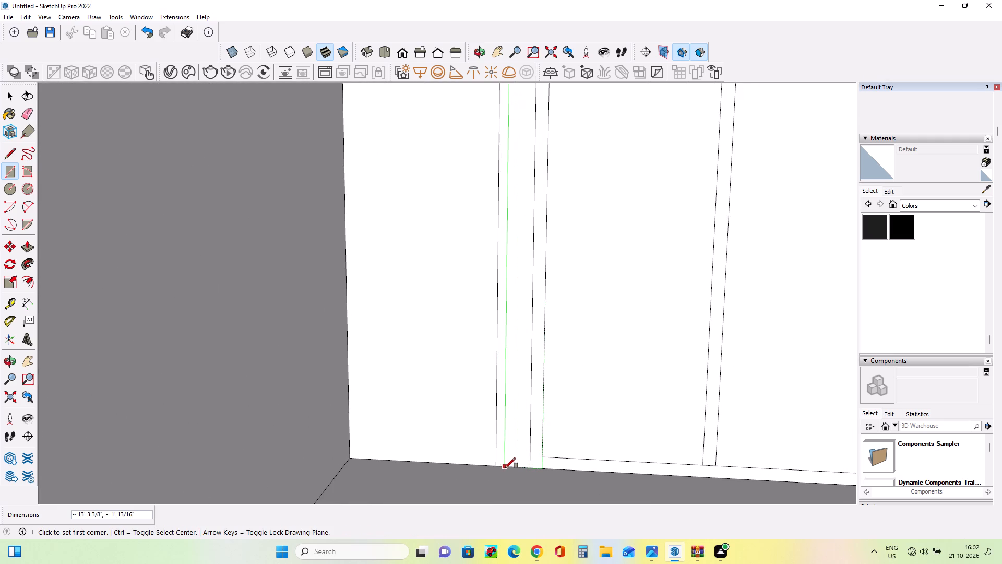
pyautogui.scroll(-3, 539, 463)
pyautogui.scroll(1, 539, 463)
pyautogui.scroll(-5, 539, 463)
pyautogui.moveTo(539, 464); pyautogui.dragTo(542, 471, button='middle')
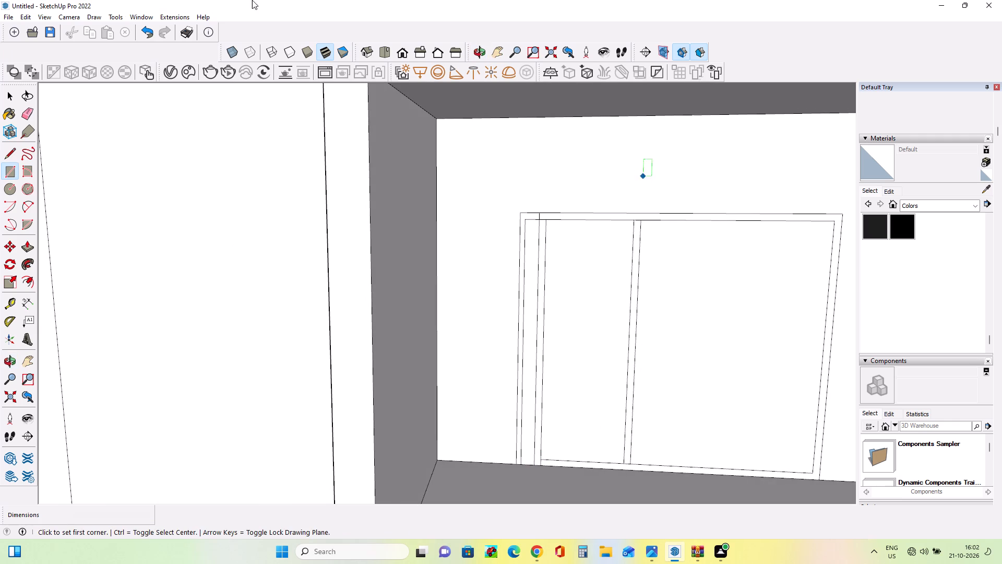
# Erase the former left frame's two vertical edges and their short top remnant inside the first floor's right-hand window.
pyautogui.click(27, 108)
pyautogui.scroll(4, 558, 288)
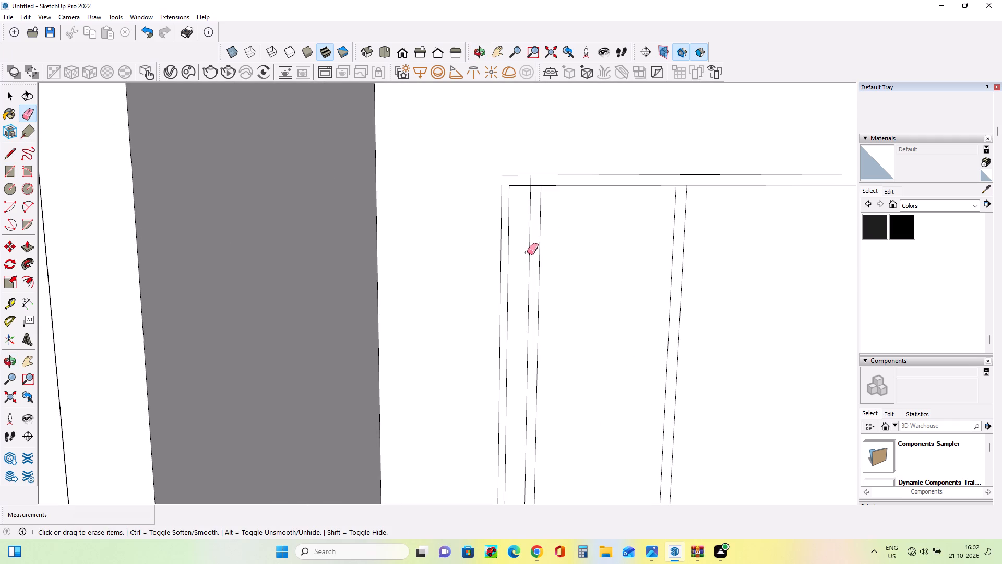
pyautogui.moveTo(526, 251); pyautogui.dragTo(543, 253)
pyautogui.click(529, 178)
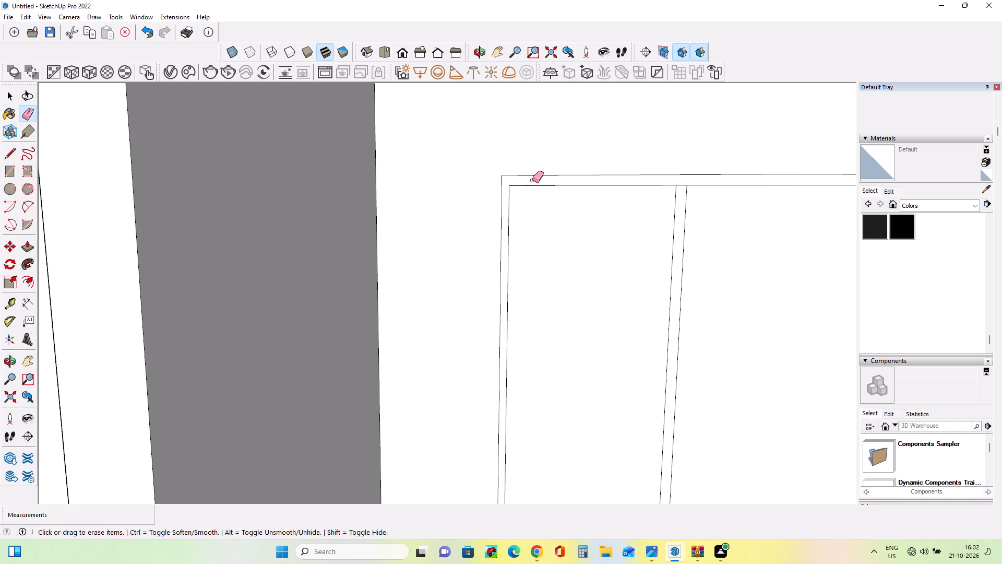
# Erase the inner frame's bottom edges and leftover stub along the floor in the first floor's right-hand window.
pyautogui.scroll(-12, 500, 245)
pyautogui.moveTo(578, 327); pyautogui.dragTo(582, 351, button='middle')
pyautogui.scroll(-1, 582, 351)
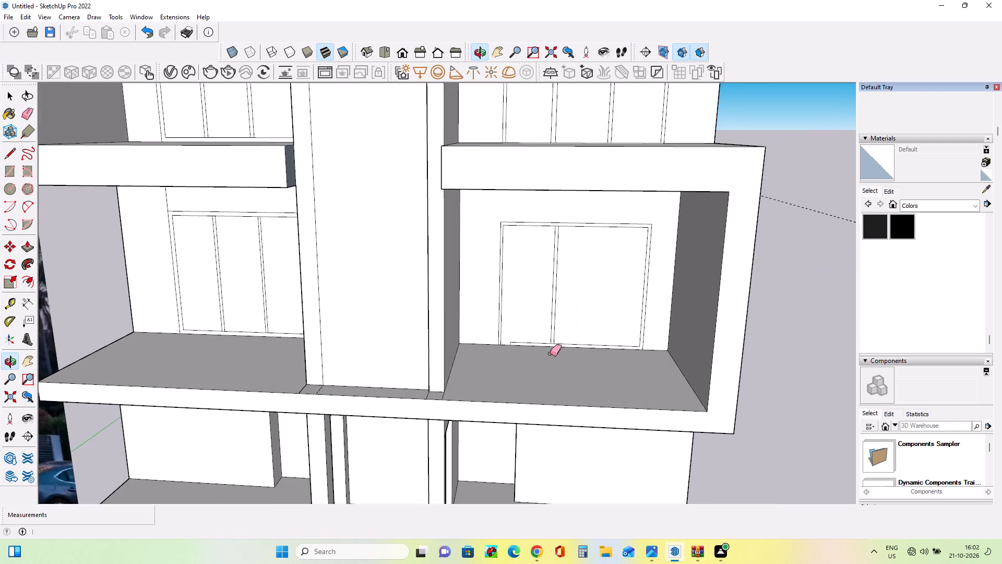
pyautogui.scroll(7, 539, 356)
pyautogui.click(539, 334)
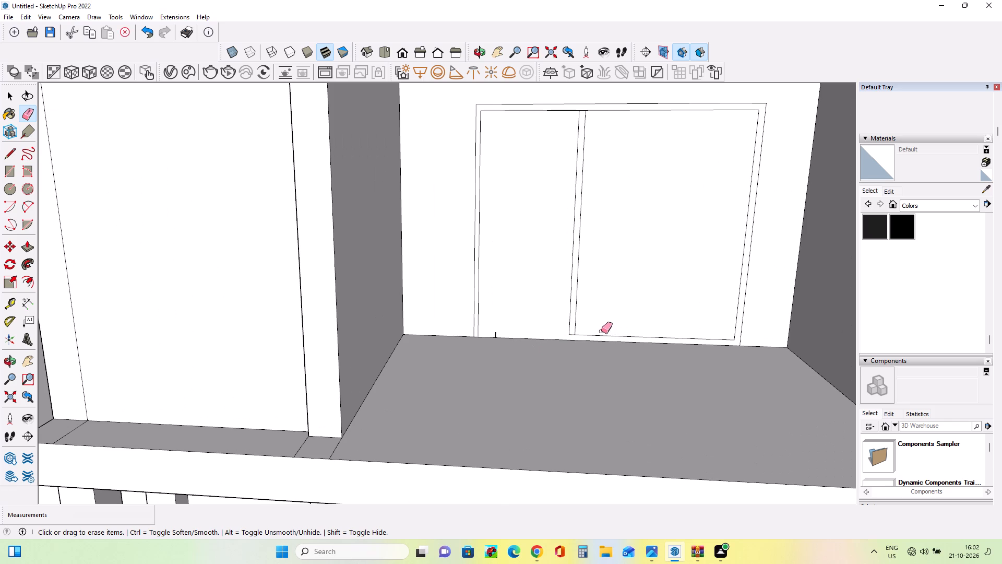
pyautogui.click(602, 337)
pyautogui.click(496, 334)
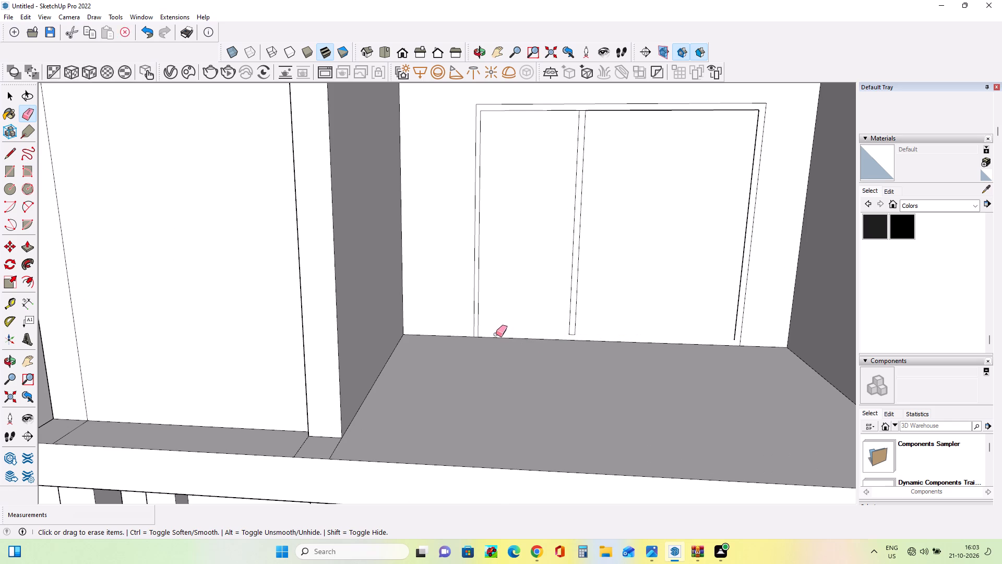
# Extend the mullion down to the floor with a rectangle about 4 1/8" by 4 1/8" and erase the edge separating them.
pyautogui.moveTo(508, 367); pyautogui.dragTo(508, 351, button='middle')
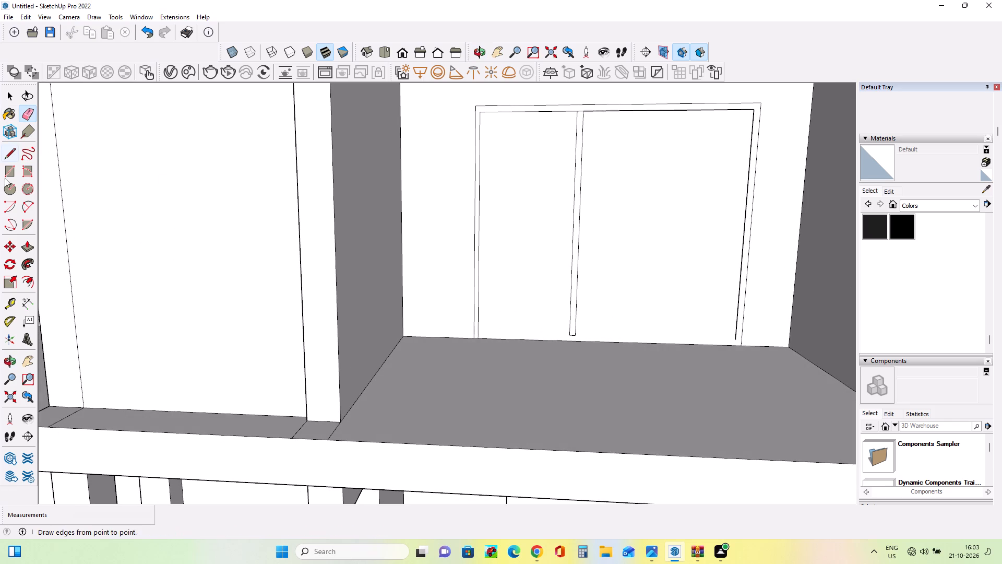
pyautogui.click(5, 172)
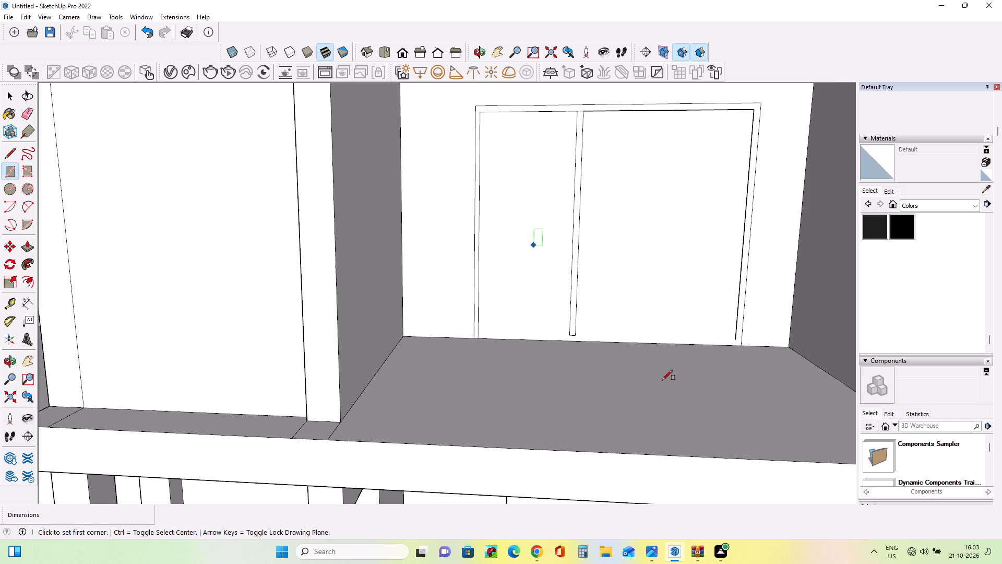
pyautogui.scroll(3, 638, 353)
pyautogui.click(547, 331)
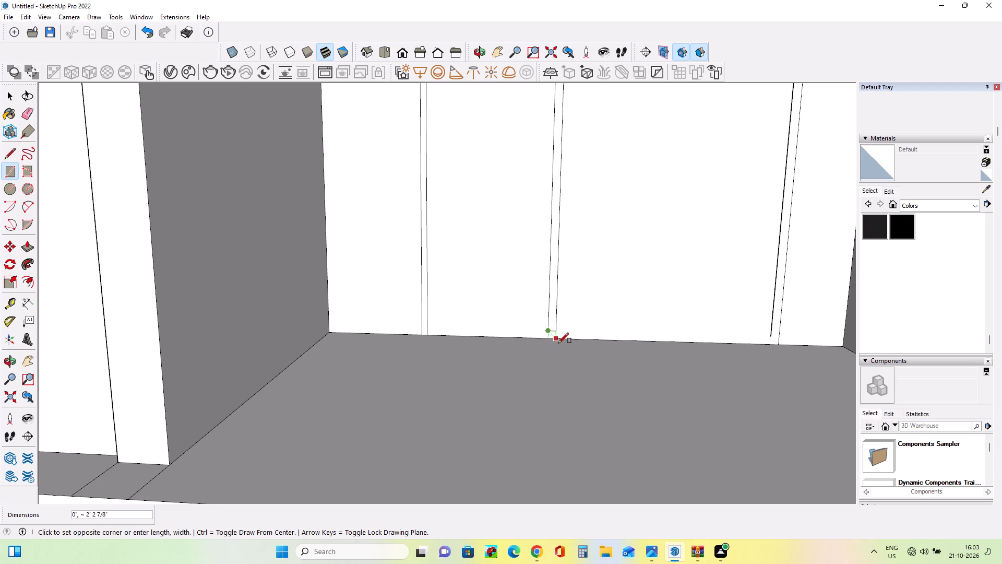
pyautogui.scroll(4, 556, 341)
pyautogui.click(556, 339)
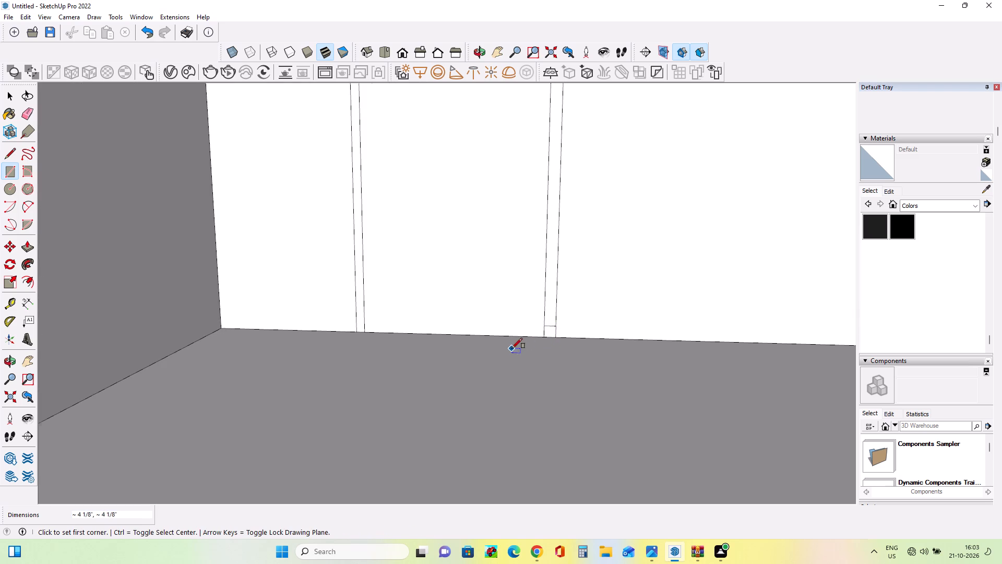
pyautogui.scroll(-1, 512, 348)
pyautogui.click(26, 116)
pyautogui.scroll(3, 576, 304)
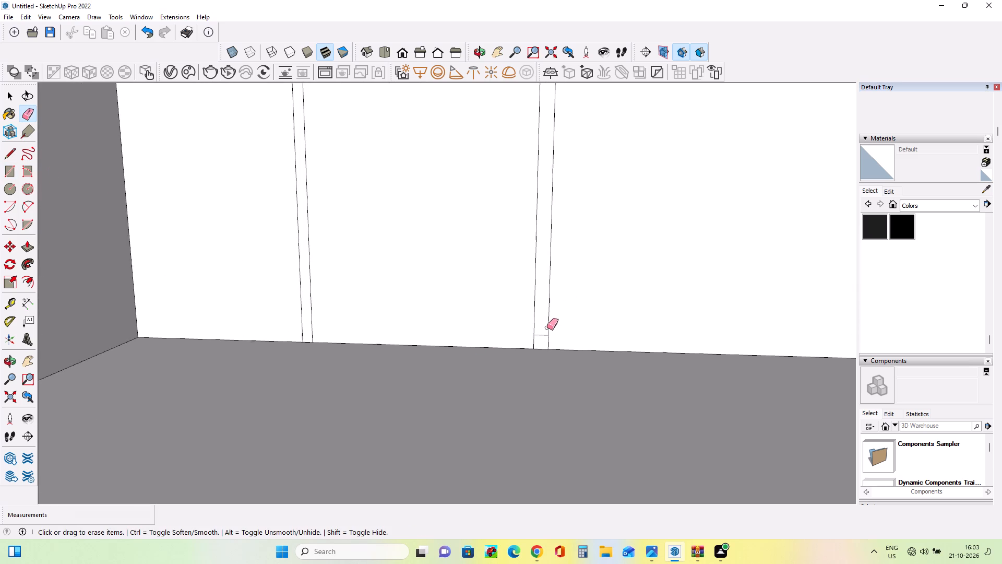
pyautogui.click(543, 336)
# Extend the right inner frame edge of the first floor's right-hand window down to the floor with a short line.
pyautogui.scroll(-1, 501, 333)
pyautogui.scroll(1, 501, 333)
pyautogui.scroll(-9, 501, 333)
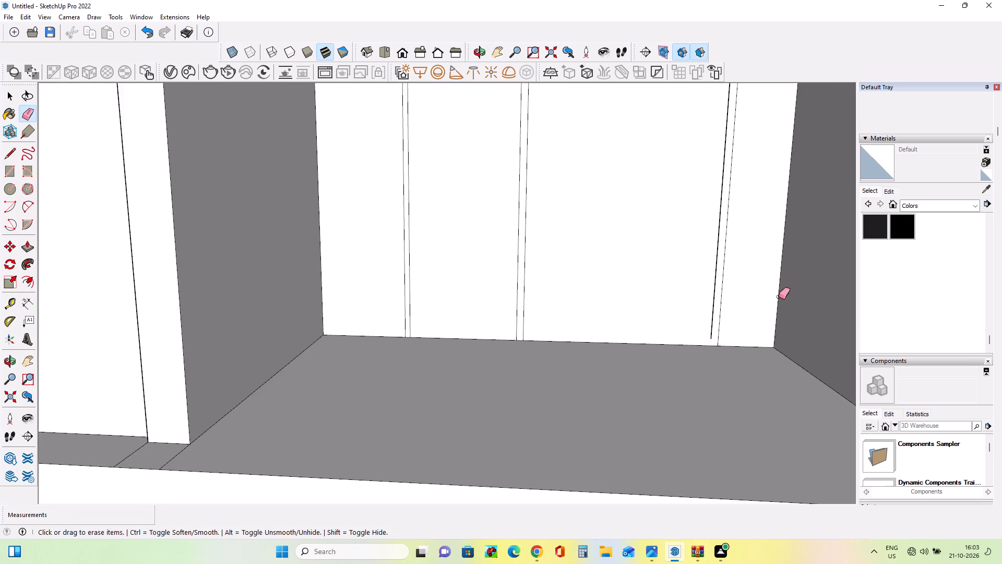
pyautogui.click(11, 151)
pyautogui.scroll(4, 705, 332)
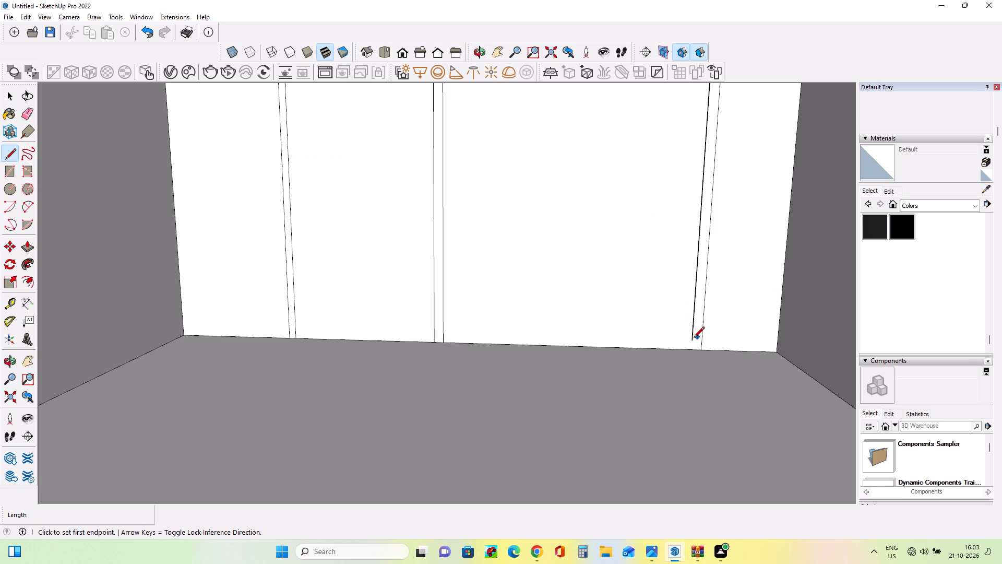
pyautogui.click(690, 340)
pyautogui.click(694, 352)
# Draw two closely spaced vertical lines about 13' 3 3/8" long as a second mullion two thirds across the first floor's right-hand window.
pyautogui.scroll(-2, 682, 372)
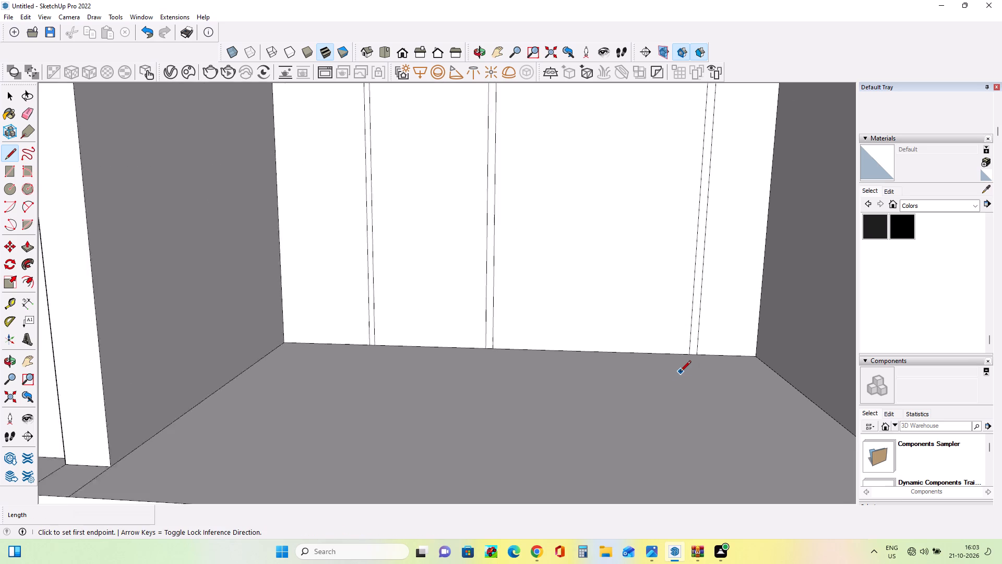
pyautogui.scroll(-10, 680, 372)
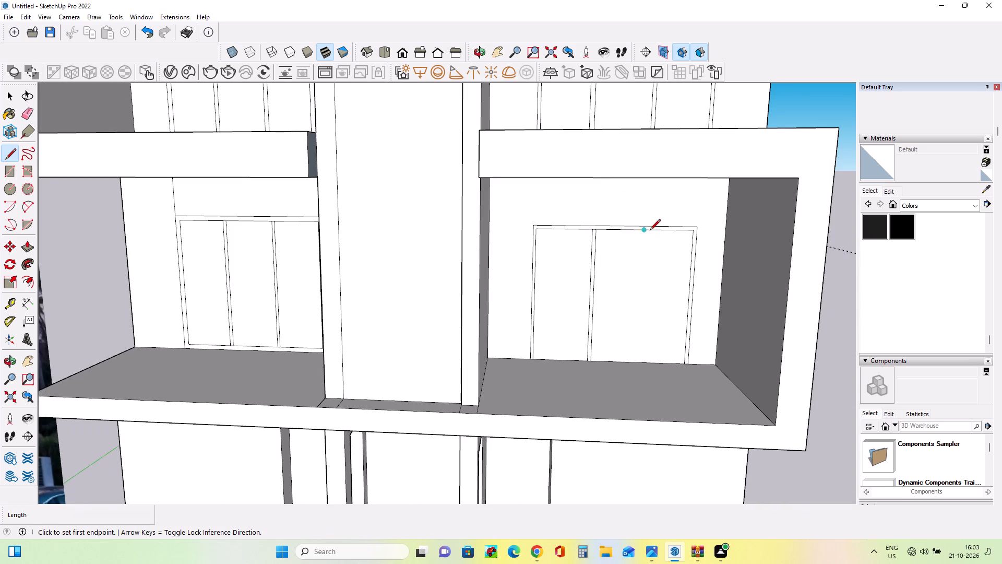
pyautogui.click(652, 230)
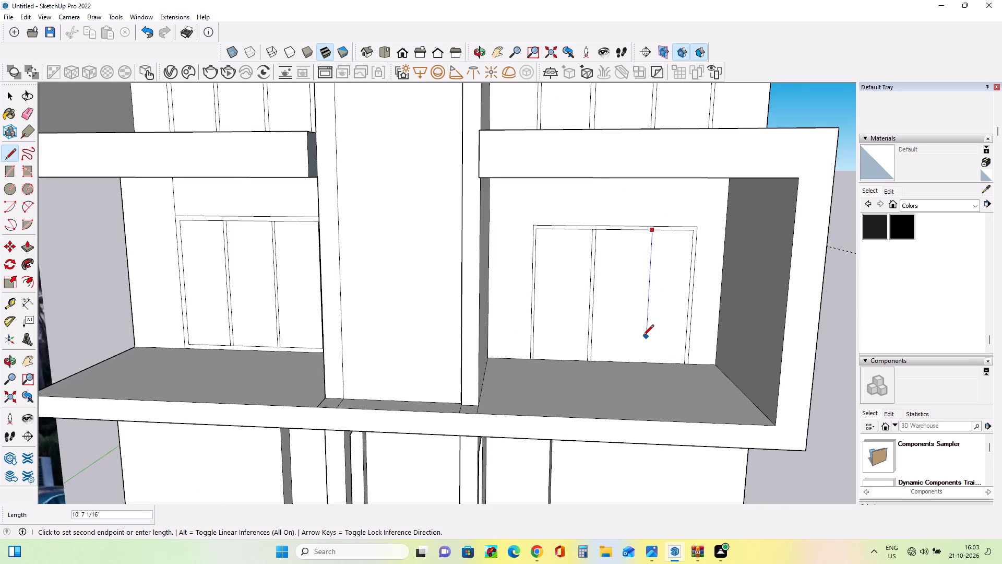
pyautogui.press('Escape')
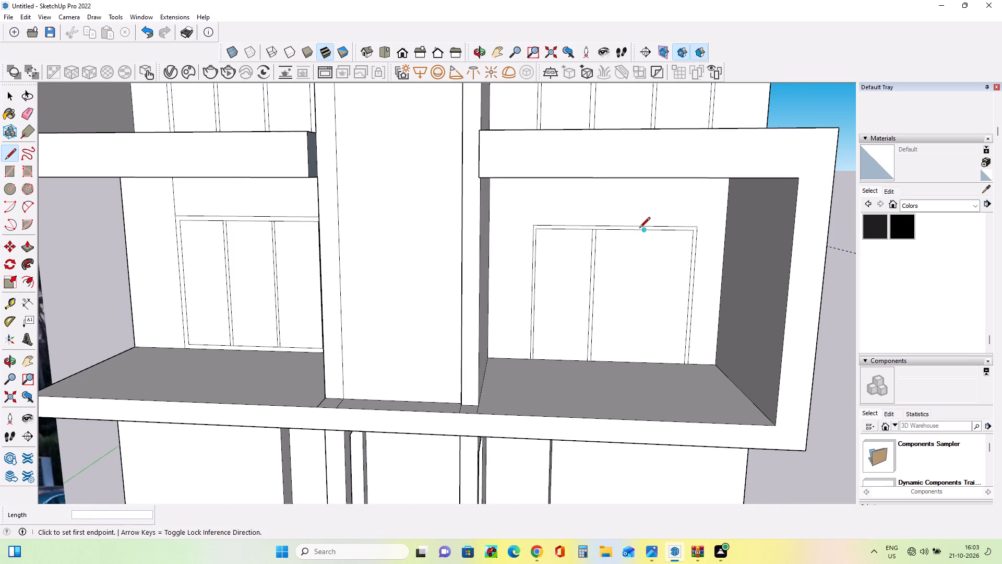
pyautogui.click(642, 230)
pyautogui.scroll(3, 650, 352)
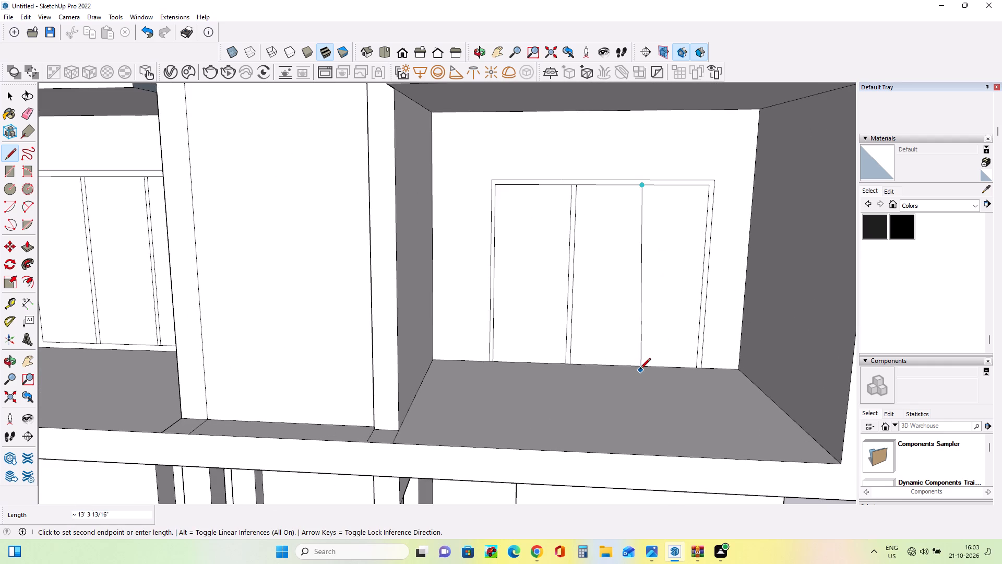
pyautogui.click(638, 366)
pyautogui.moveTo(683, 365); pyautogui.dragTo(671, 345, button='middle')
pyautogui.scroll(3, 651, 189)
pyautogui.click(647, 185)
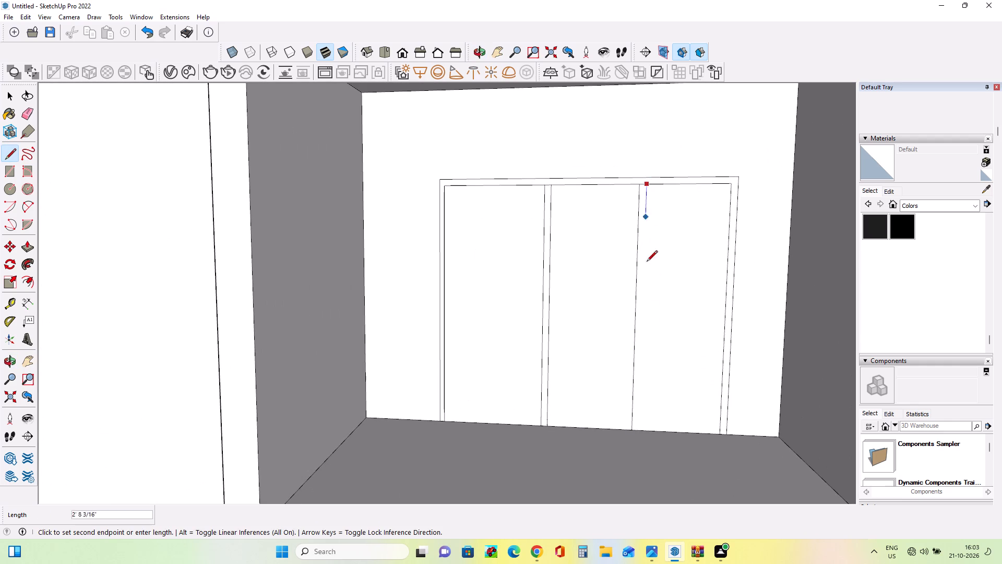
pyautogui.scroll(3, 647, 404)
pyautogui.click(636, 441)
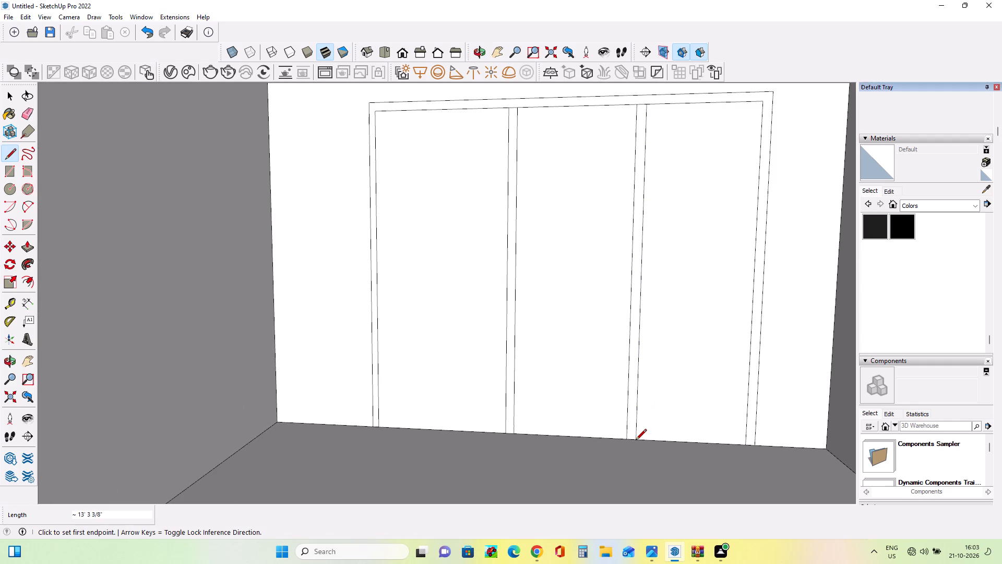
# Examine the whole façade from several angles and compare its windows with the reference image.
pyautogui.scroll(-17, 650, 399)
pyautogui.moveTo(650, 401); pyautogui.dragTo(669, 413, button='middle')
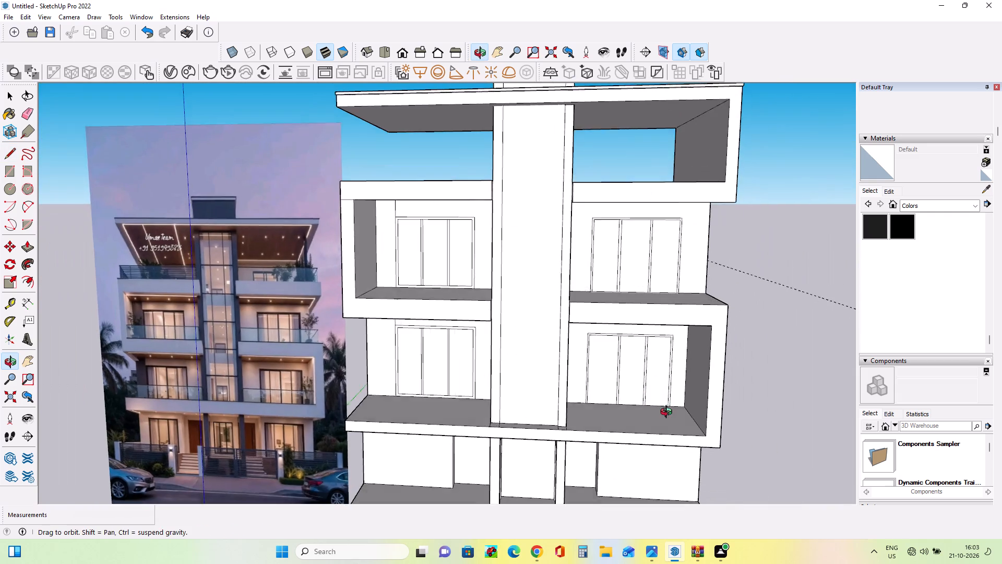
pyautogui.moveTo(669, 413); pyautogui.dragTo(654, 393, button='middle')
pyautogui.scroll(-2, 654, 393)
pyautogui.moveTo(838, 373); pyautogui.dragTo(829, 345, button='middle')
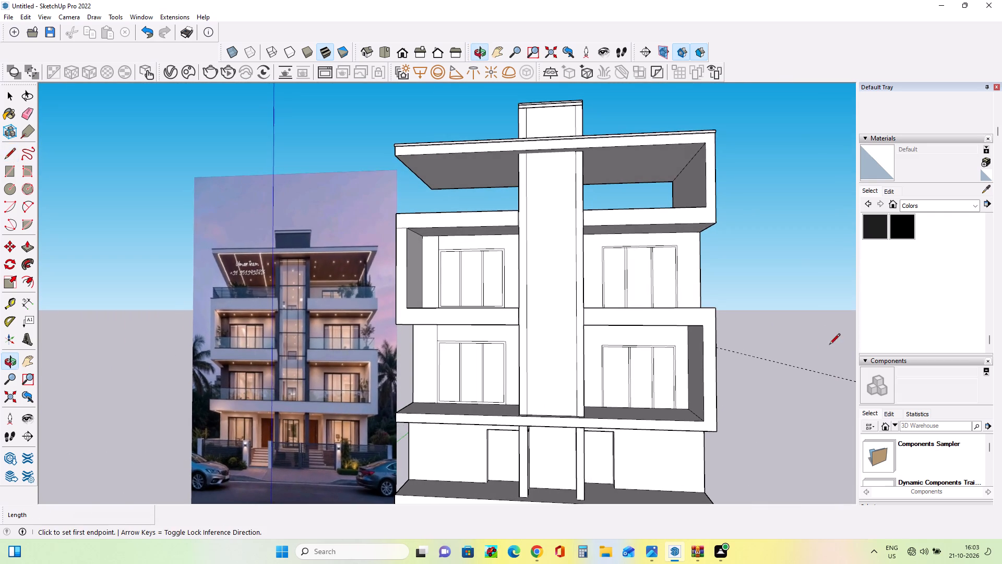
pyautogui.moveTo(693, 254); pyautogui.dragTo(641, 286, button='middle')
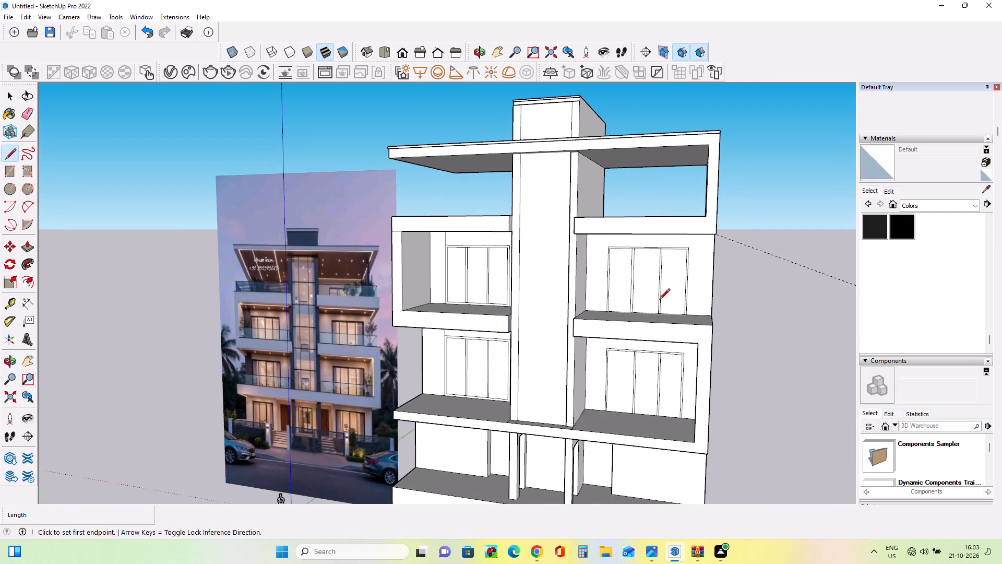
pyautogui.moveTo(634, 321); pyautogui.dragTo(700, 323, button='middle')
pyautogui.scroll(4, 667, 325)
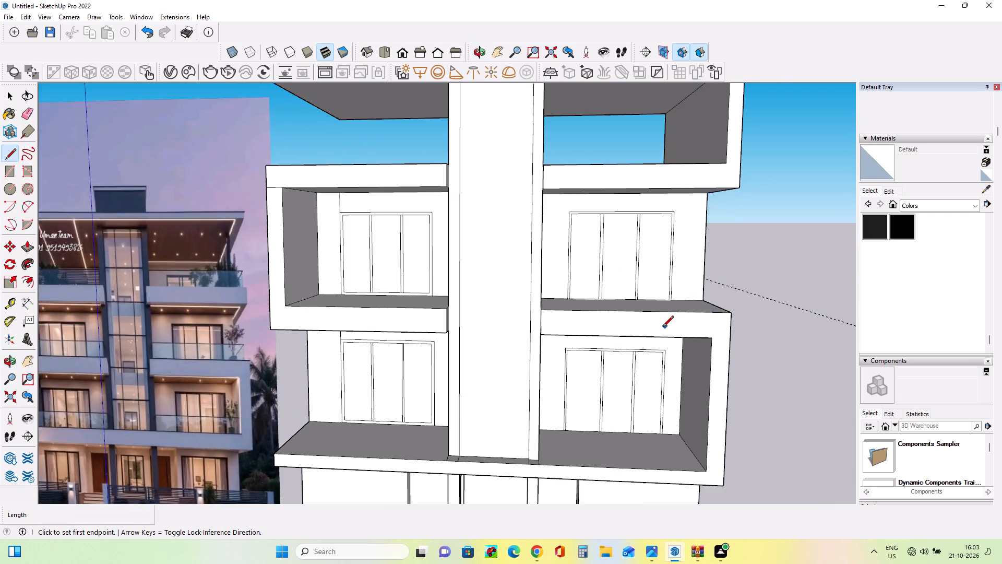
pyautogui.moveTo(655, 333); pyautogui.dragTo(634, 334, button='middle')
pyautogui.scroll(-4, 622, 330)
pyautogui.moveTo(642, 348); pyautogui.dragTo(680, 356, button='middle')
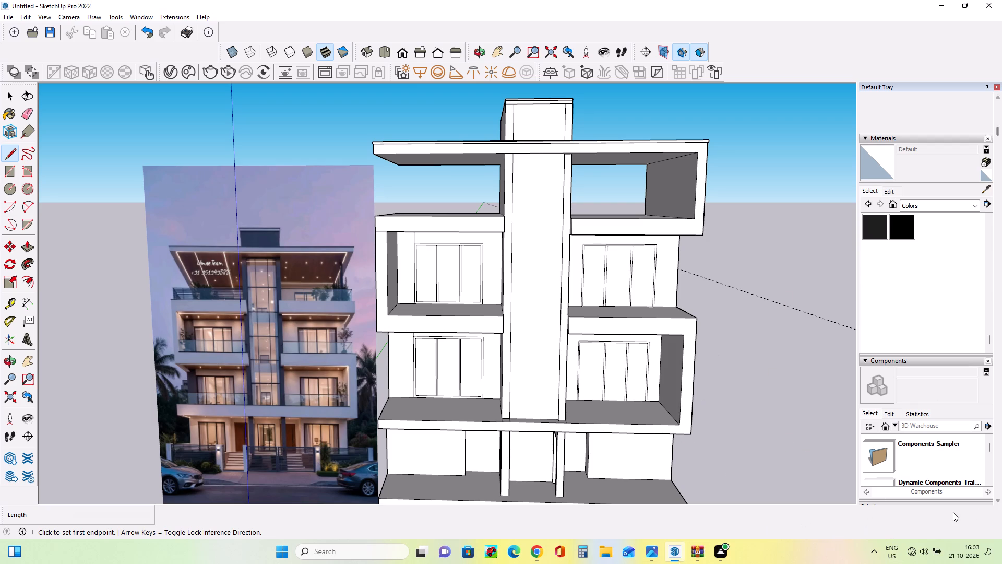
pyautogui.moveTo(616, 382); pyautogui.dragTo(614, 364, button='middle')
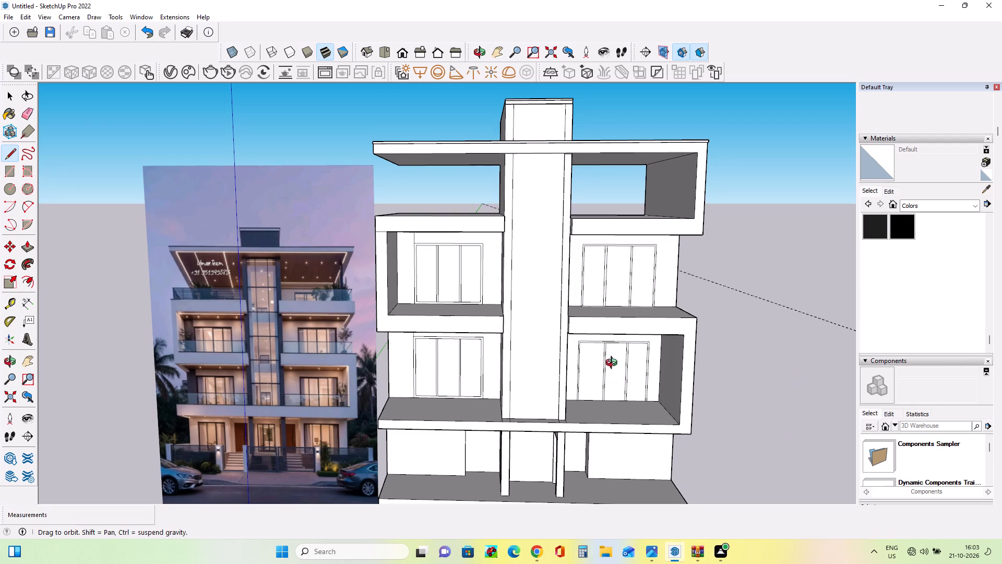
pyautogui.moveTo(614, 364); pyautogui.dragTo(614, 348, button='middle')
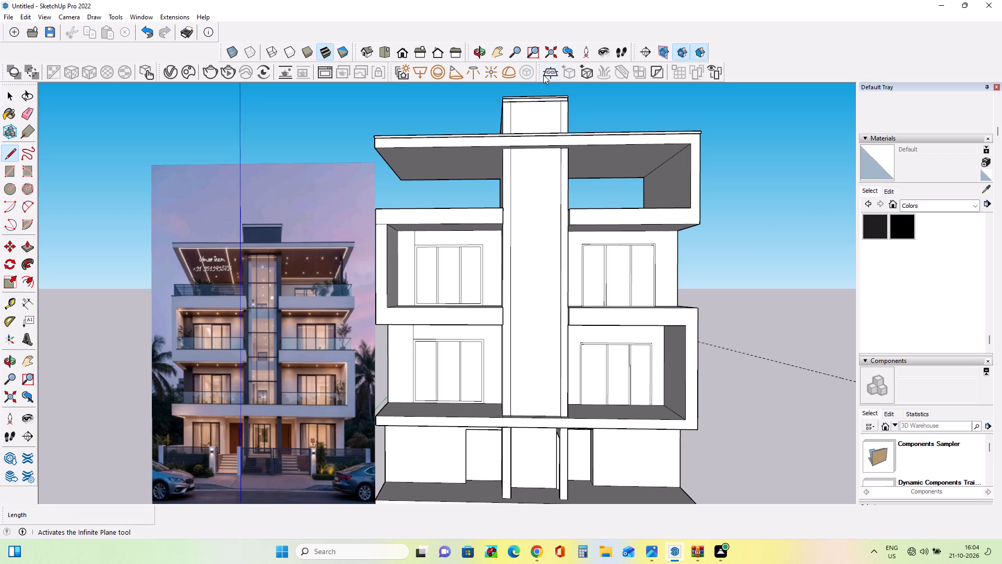
pyautogui.moveTo(488, 386); pyautogui.dragTo(496, 416, button='middle')
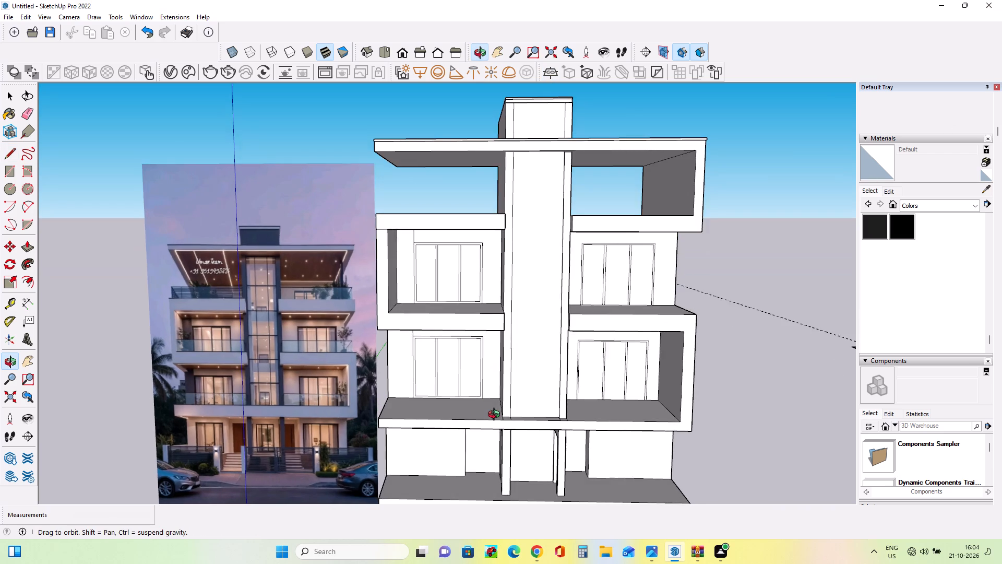
pyautogui.moveTo(496, 416); pyautogui.dragTo(485, 402, button='middle')
pyautogui.scroll(2, 485, 386)
pyautogui.moveTo(485, 386); pyautogui.dragTo(494, 402, button='middle')
pyautogui.scroll(-3, 495, 397)
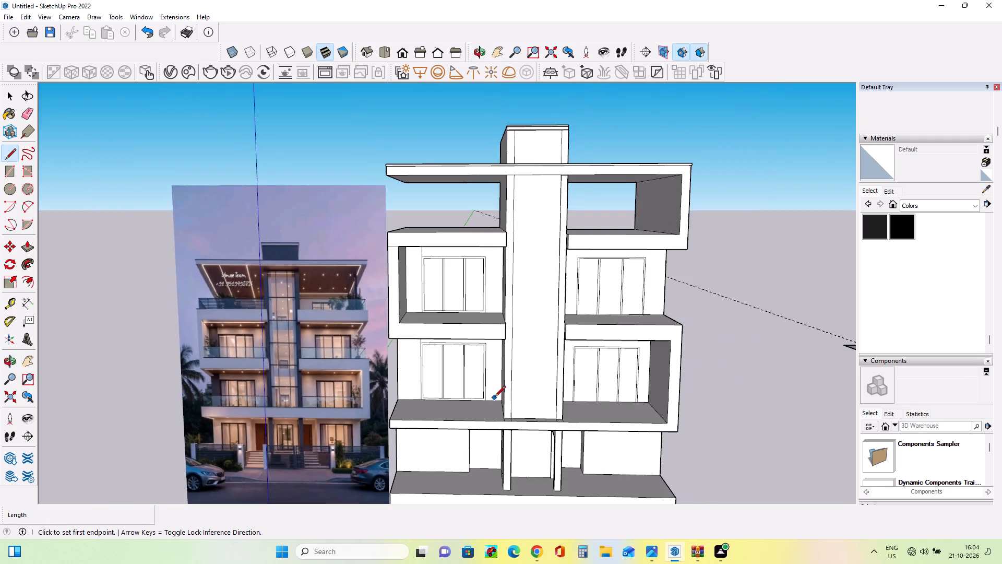
pyautogui.scroll(-3, 495, 407)
pyautogui.scroll(5, 431, 504)
# Draw a window rectangle about 12' 2 3/16" by 11' 4 13/16" on the ground floor's left-hand wall, rising from the floor.
pyautogui.moveTo(450, 455); pyautogui.dragTo(481, 422, button='middle')
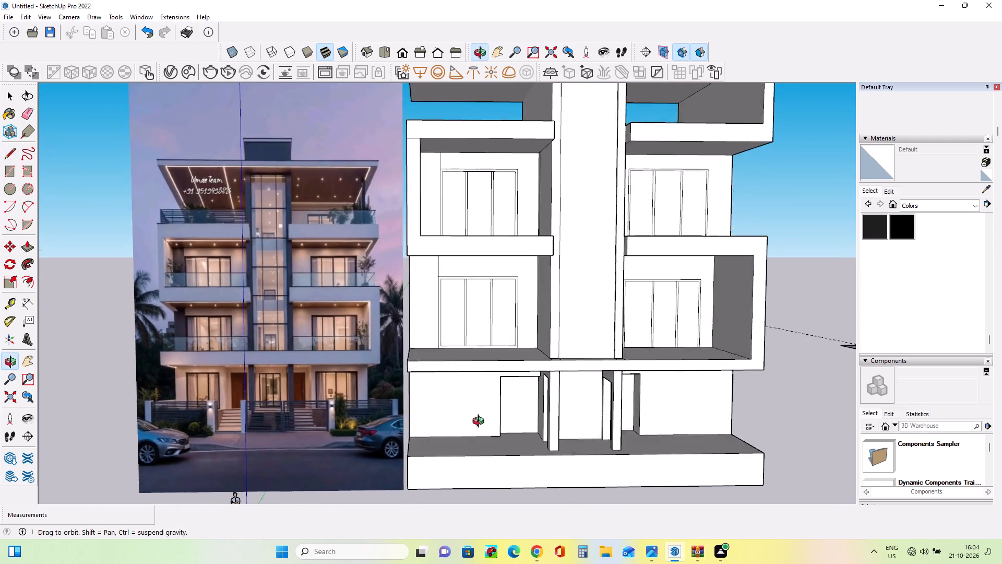
pyautogui.moveTo(481, 422); pyautogui.dragTo(484, 415, button='middle')
pyautogui.scroll(3, 431, 414)
pyautogui.scroll(-2, 444, 414)
pyautogui.moveTo(448, 424); pyautogui.dragTo(450, 429, button='middle')
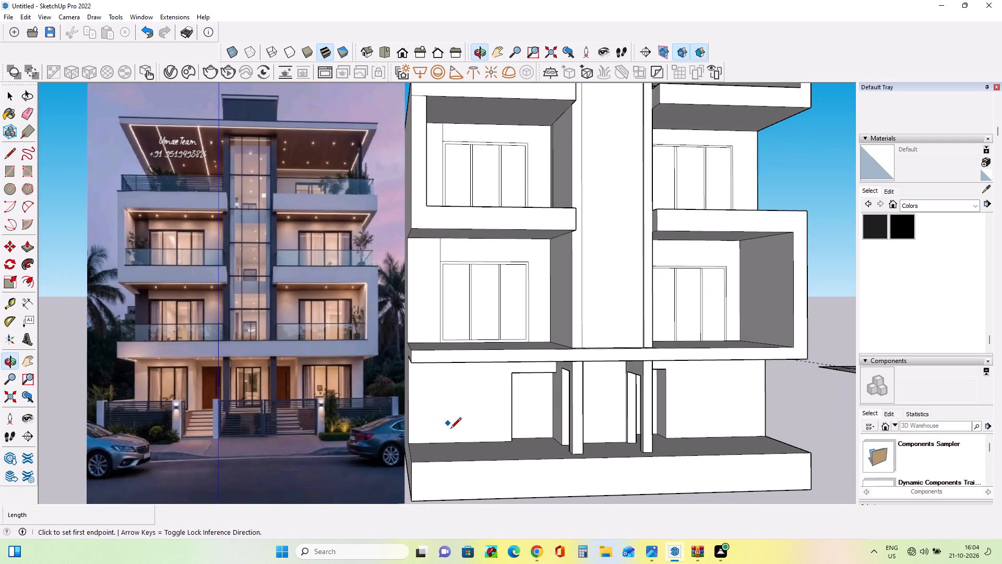
pyautogui.scroll(1, 456, 443)
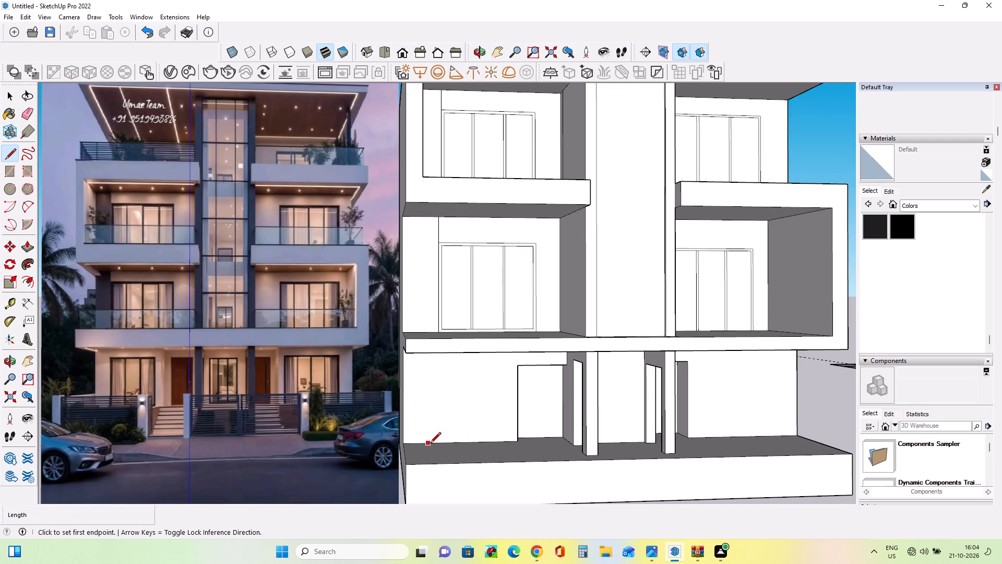
pyautogui.click(10, 168)
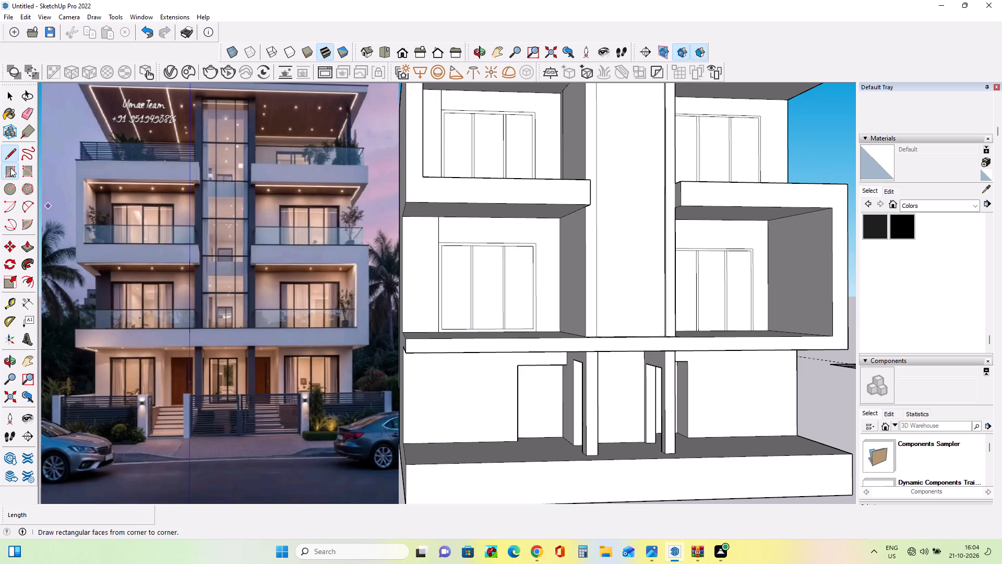
pyautogui.click(425, 443)
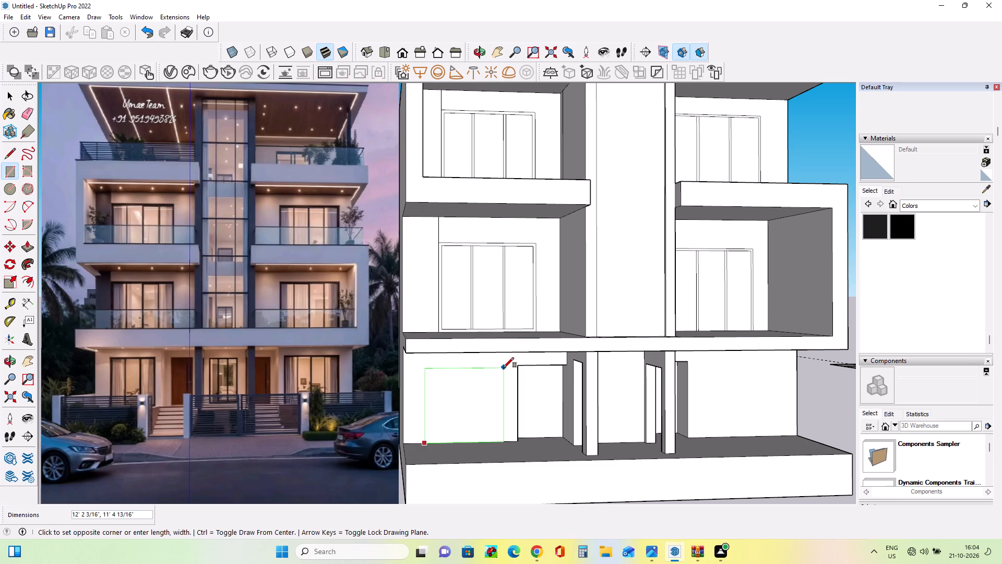
pyautogui.click(504, 368)
# Offset the ground floor's left-hand window outline inward by about 5 5/16" to form its frame.
pyautogui.moveTo(473, 466); pyautogui.dragTo(473, 478, button='middle')
pyautogui.moveTo(425, 440); pyautogui.dragTo(425, 446, button='middle')
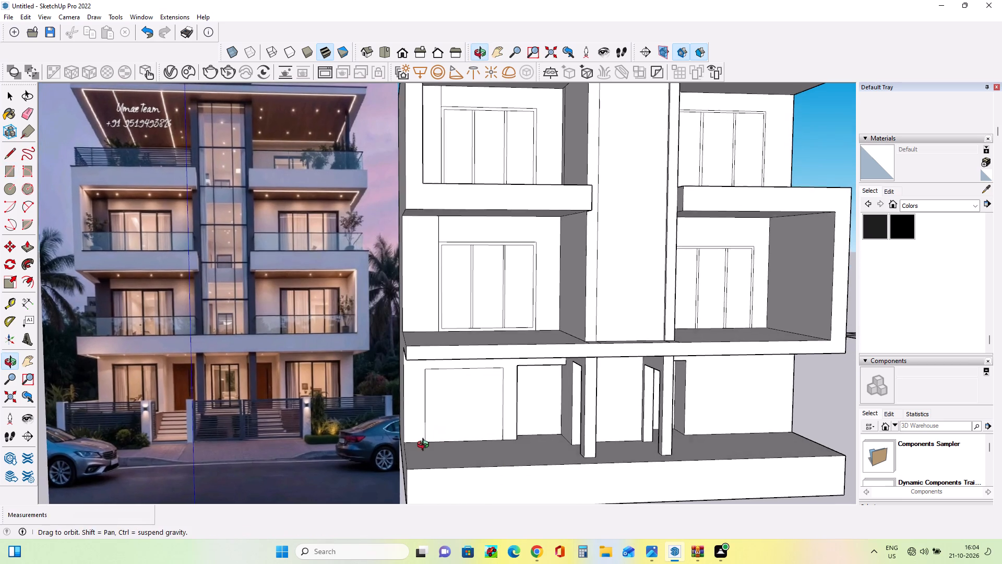
pyautogui.moveTo(425, 446); pyautogui.dragTo(425, 446, button='middle')
pyautogui.click(30, 283)
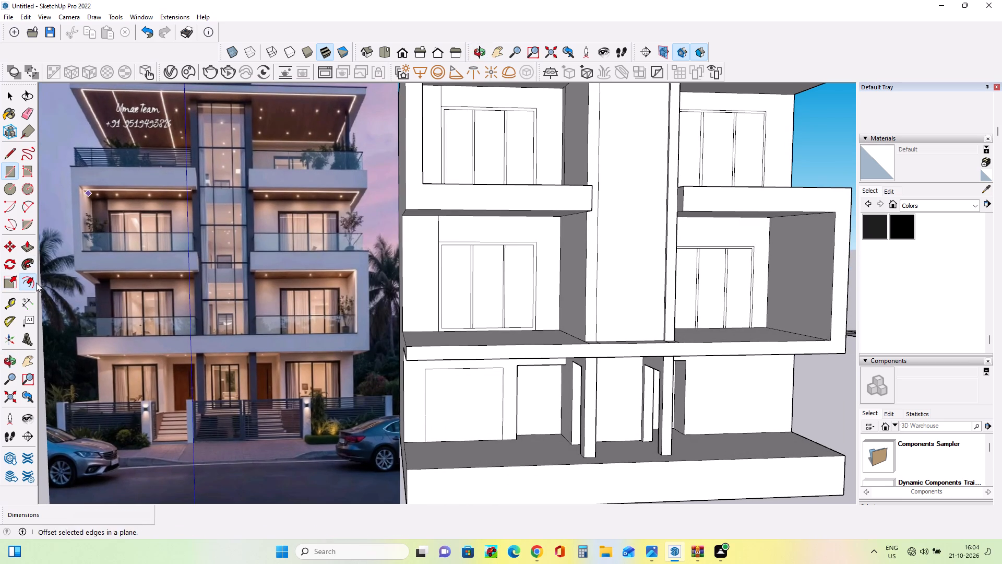
pyautogui.click(421, 404)
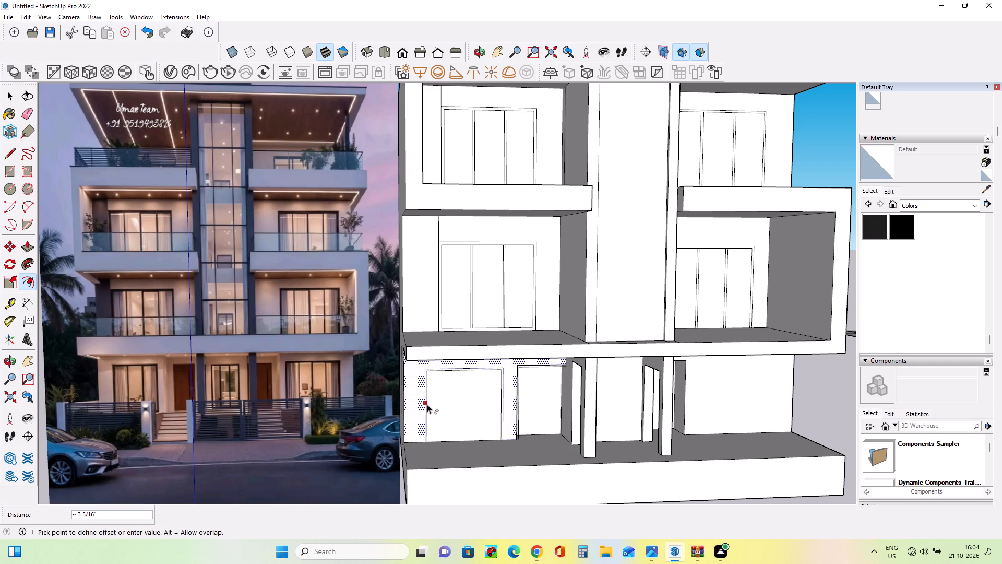
pyautogui.press('Escape')
pyautogui.moveTo(484, 418); pyautogui.dragTo(484, 407, button='middle')
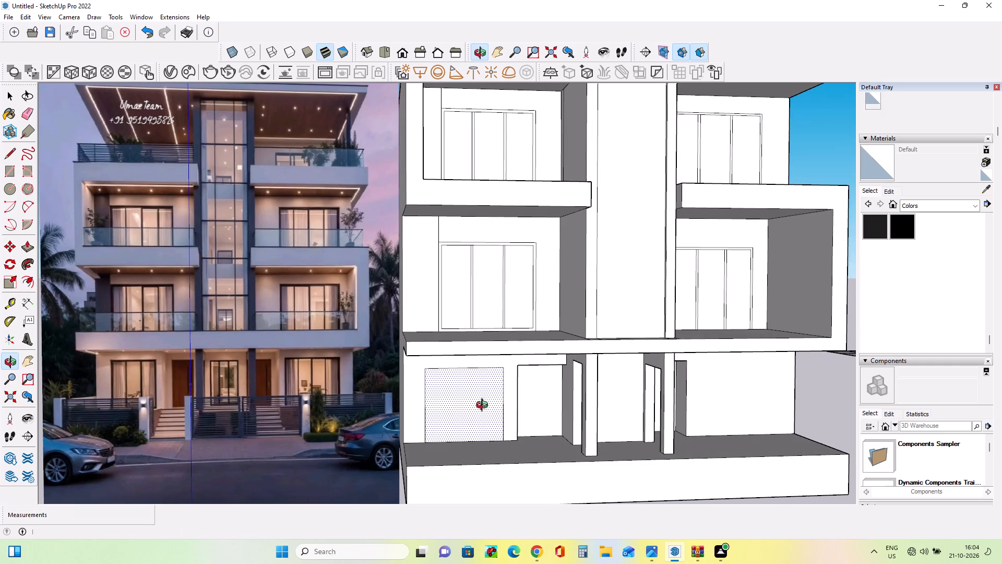
pyautogui.click(461, 401)
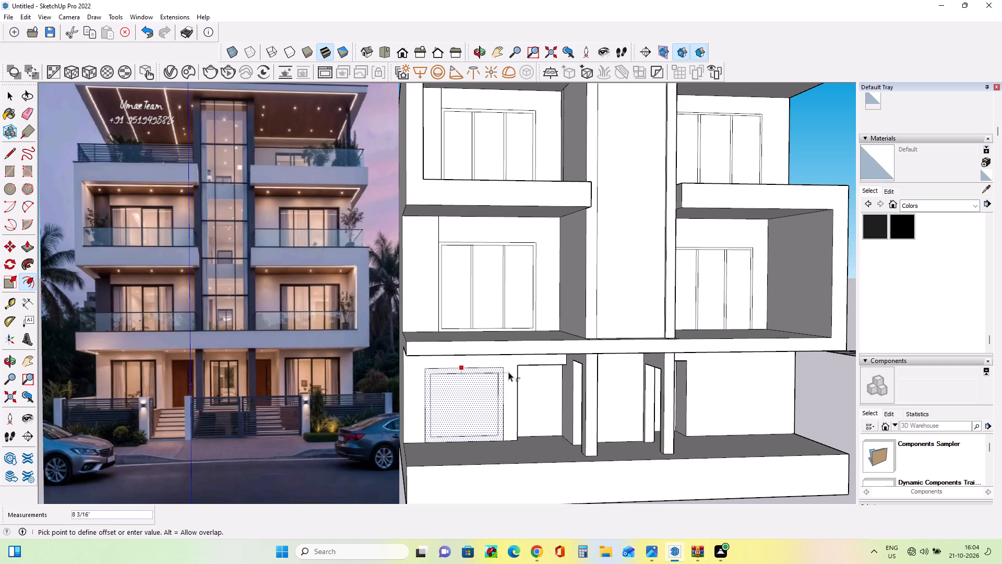
pyautogui.click(510, 370)
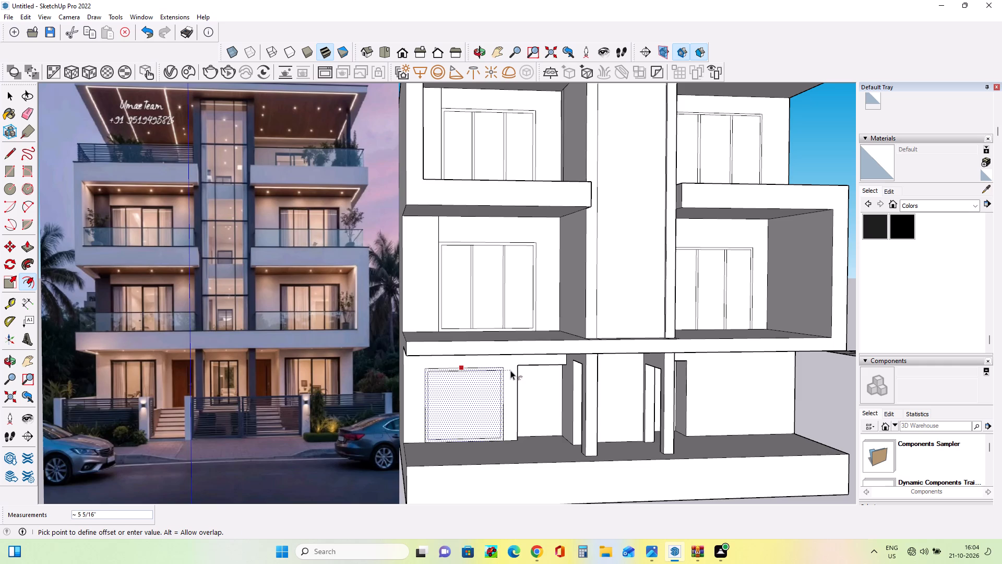
pyautogui.moveTo(428, 457); pyautogui.dragTo(473, 464, button='middle')
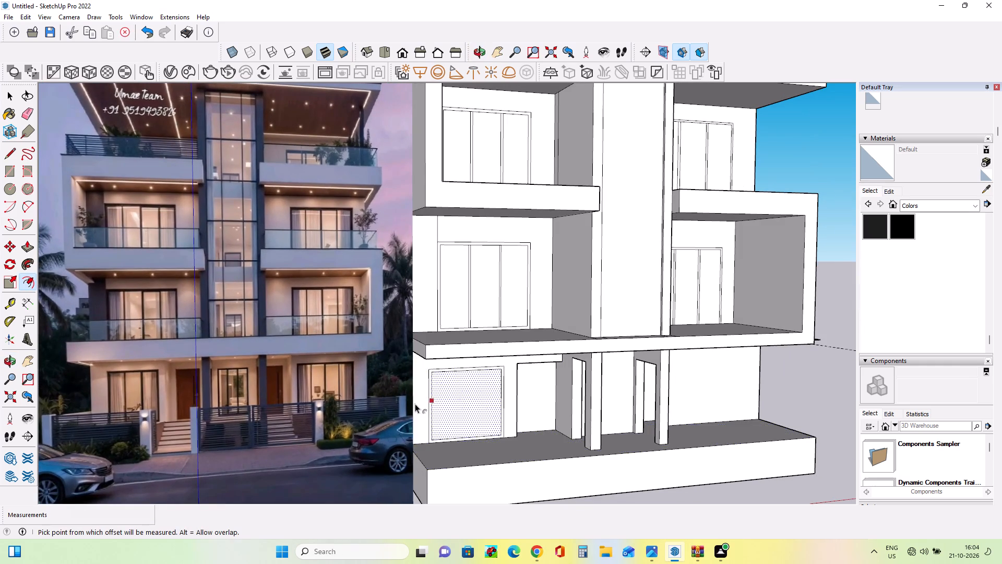
pyautogui.moveTo(440, 391); pyautogui.dragTo(407, 383, button='middle')
pyautogui.press('Escape')
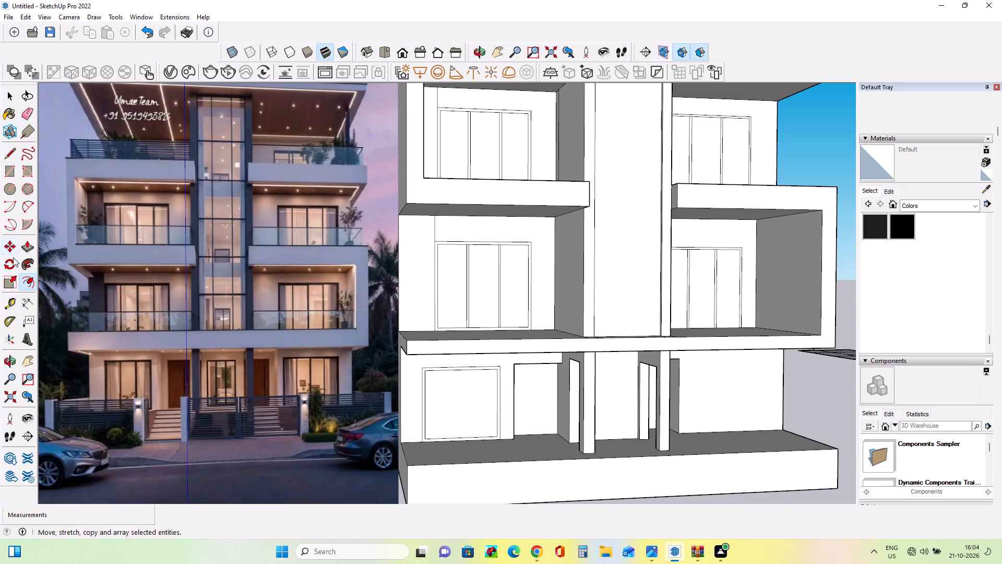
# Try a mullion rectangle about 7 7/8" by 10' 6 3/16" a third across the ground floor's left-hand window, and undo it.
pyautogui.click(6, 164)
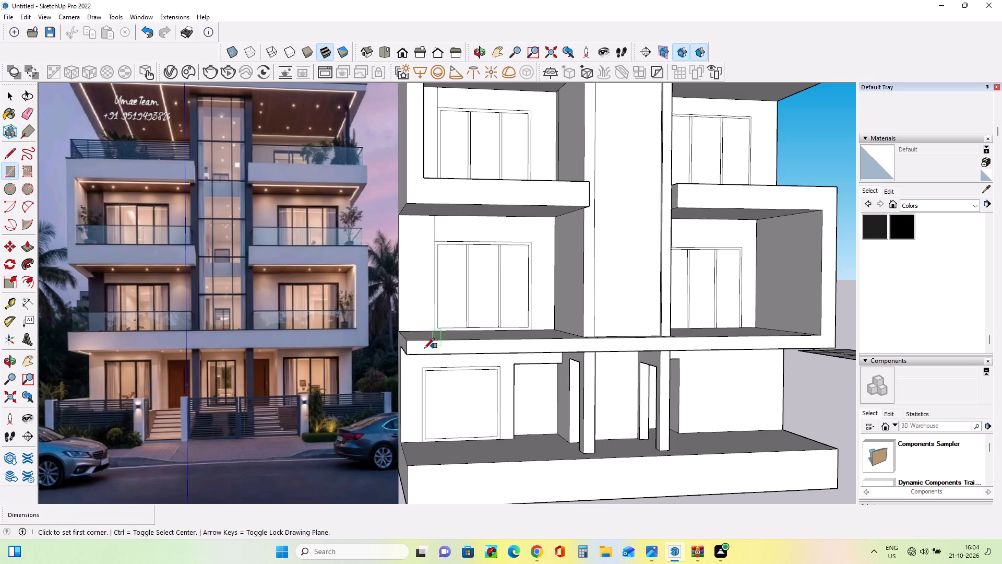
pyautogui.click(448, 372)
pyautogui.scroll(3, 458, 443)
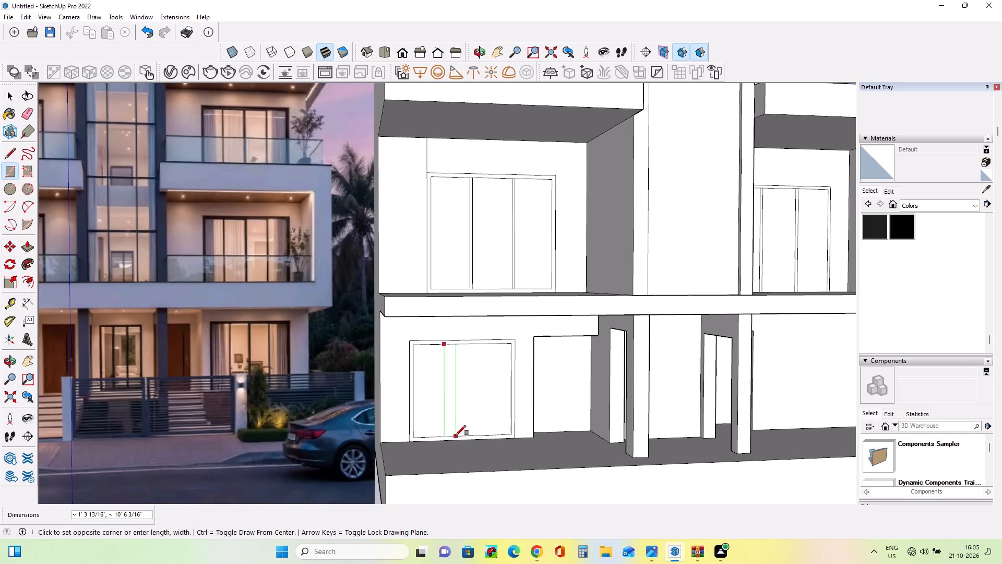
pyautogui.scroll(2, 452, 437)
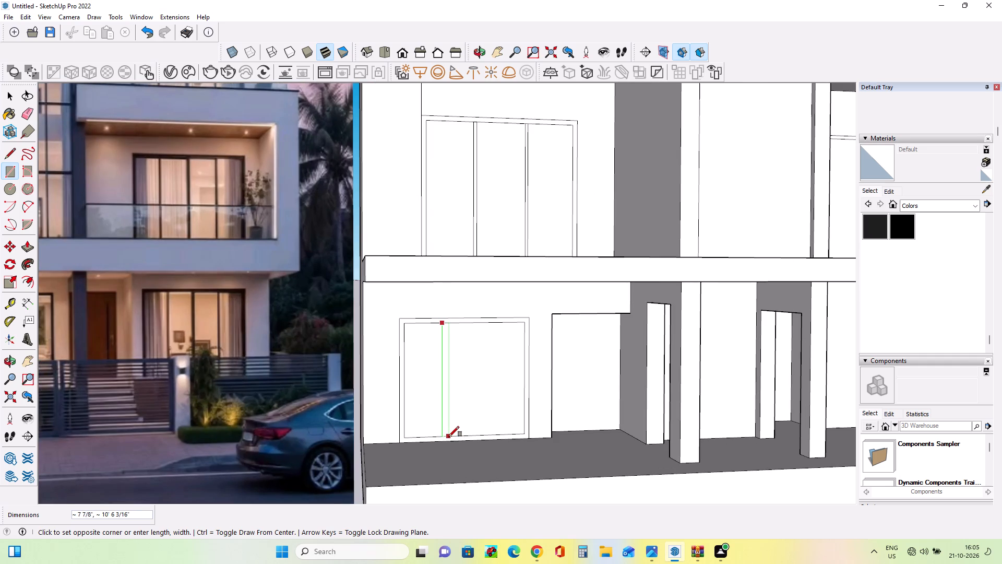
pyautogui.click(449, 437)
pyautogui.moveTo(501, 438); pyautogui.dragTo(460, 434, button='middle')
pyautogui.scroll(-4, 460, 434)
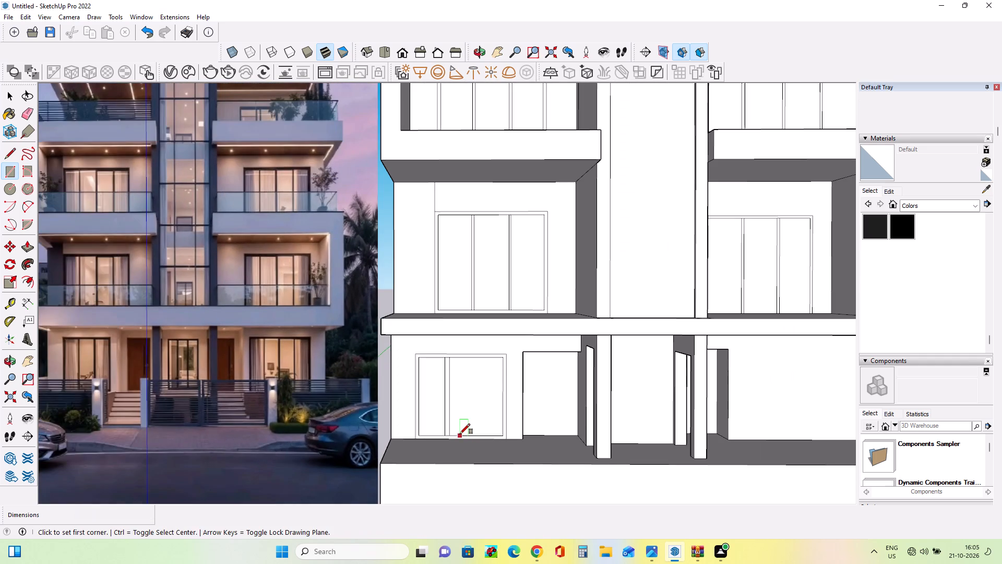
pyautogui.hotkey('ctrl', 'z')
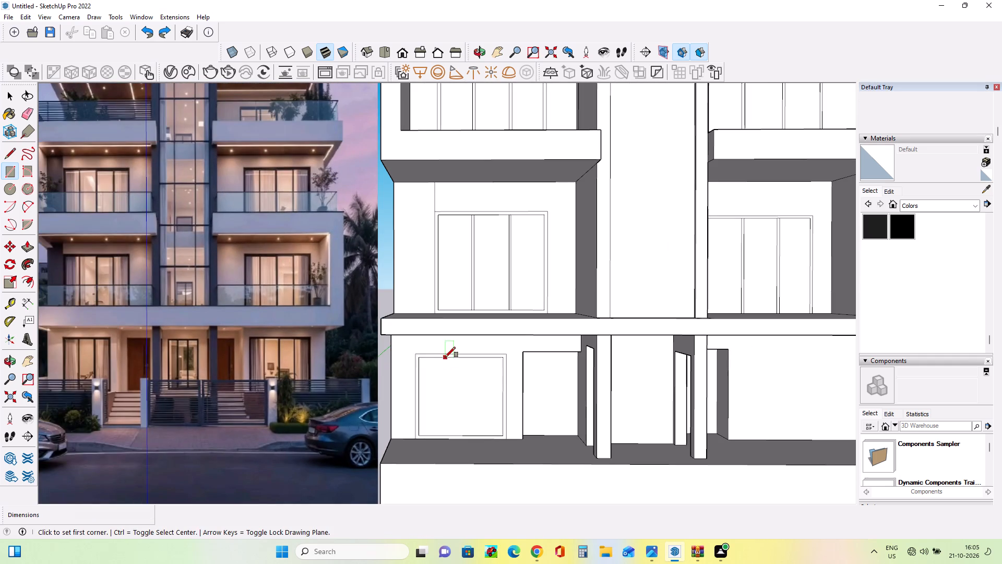
# Draw a narrow mullion rectangle about 4 5/16" by 10' 6 3/16" one third across the ground floor's left-hand window, inside the frame.
pyautogui.click(448, 359)
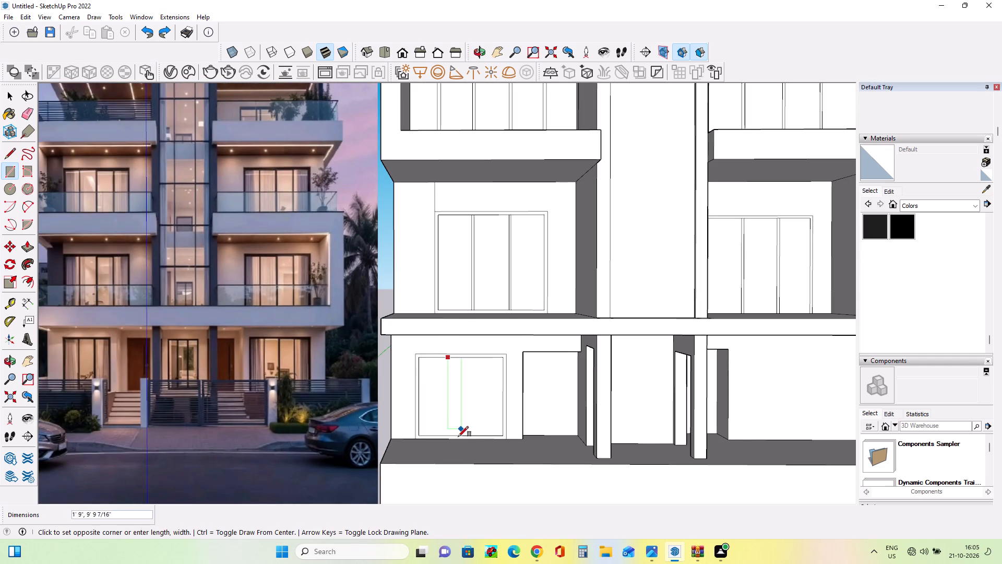
pyautogui.scroll(2, 458, 442)
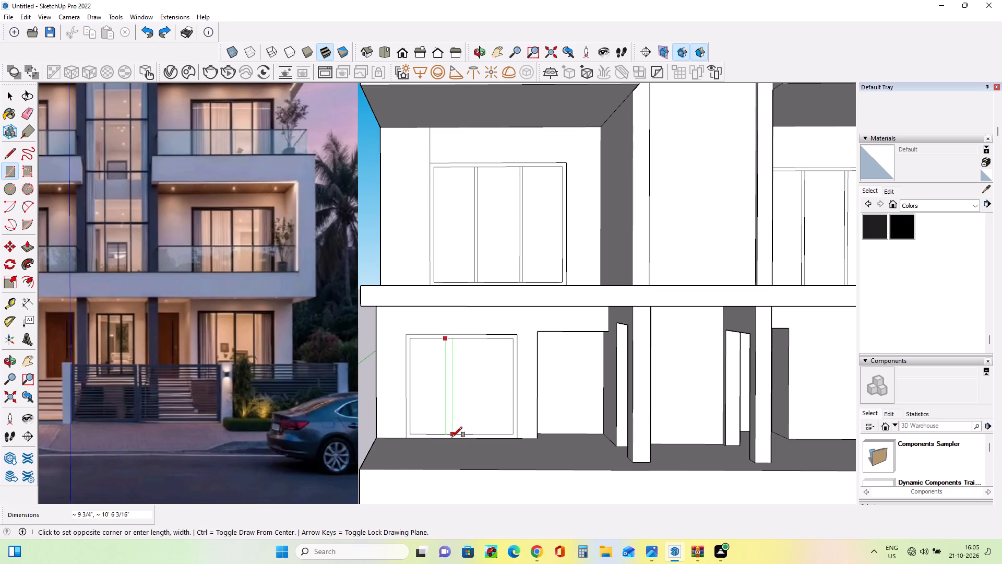
pyautogui.scroll(2, 452, 437)
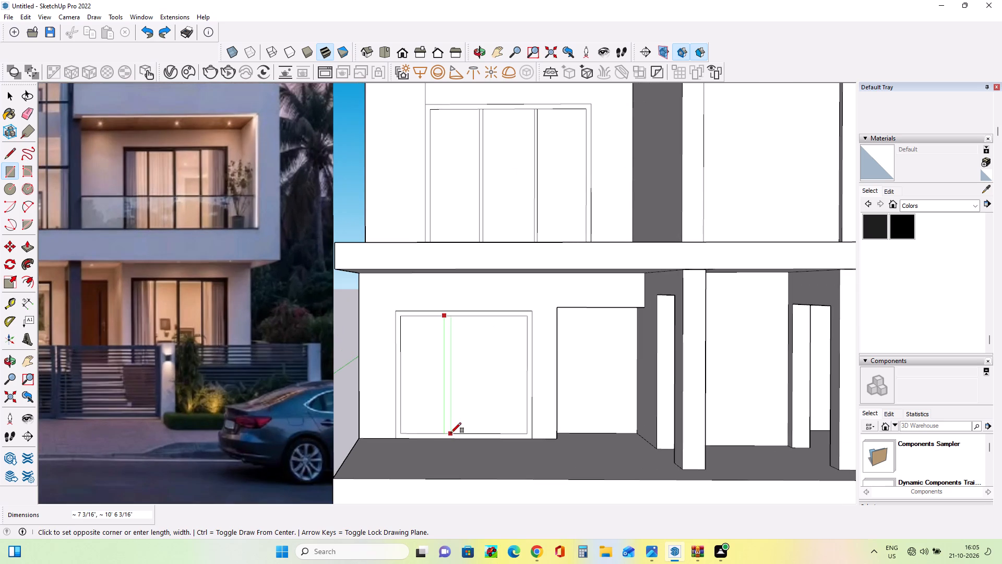
pyautogui.scroll(5, 450, 433)
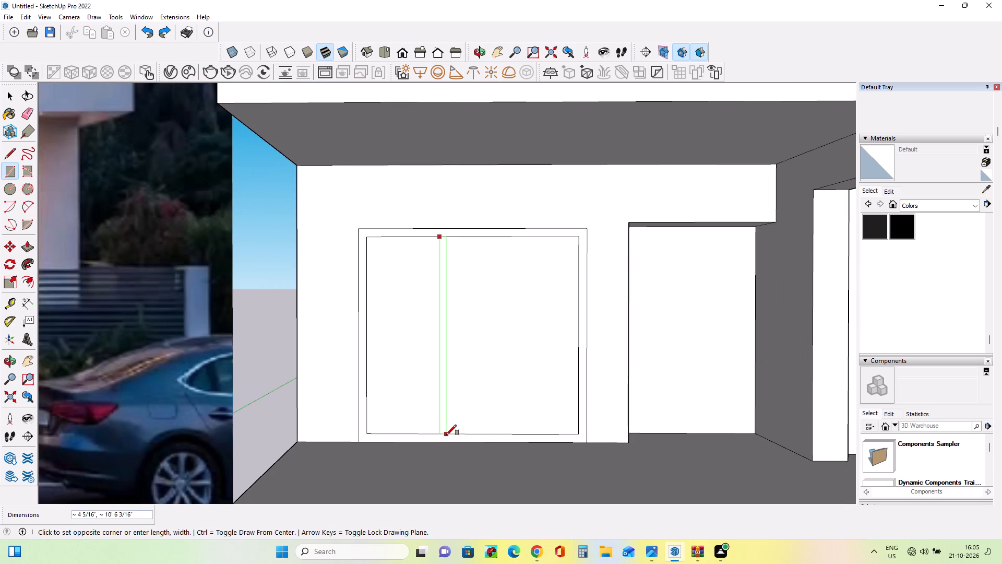
pyautogui.click(446, 435)
# Draw a second mullion rectangle about 4 11/16" by 10' 6 3/16" two thirds across the ground floor's left-hand window.
pyautogui.scroll(-13, 477, 435)
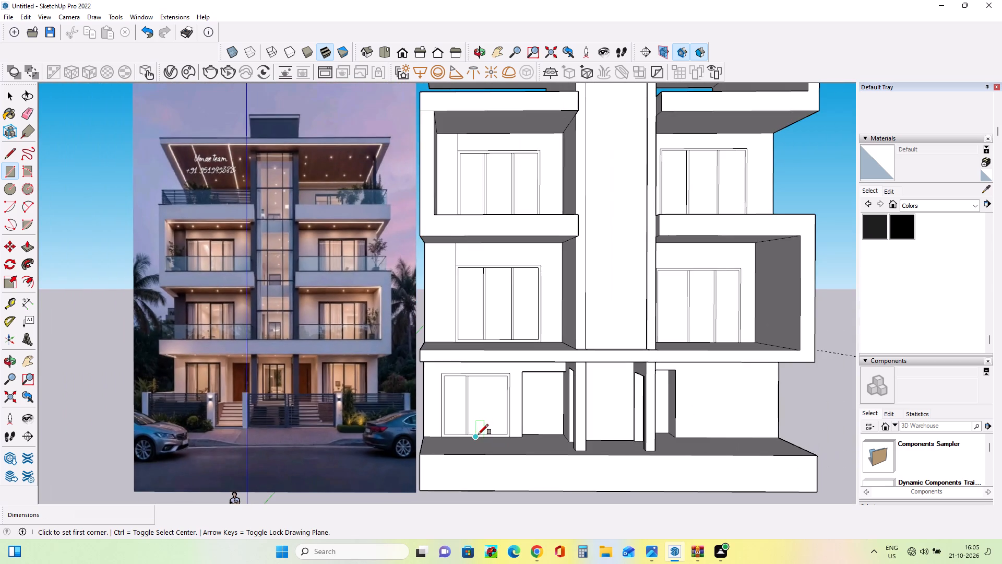
pyautogui.moveTo(488, 448); pyautogui.dragTo(496, 463, button='middle')
pyautogui.scroll(7, 503, 433)
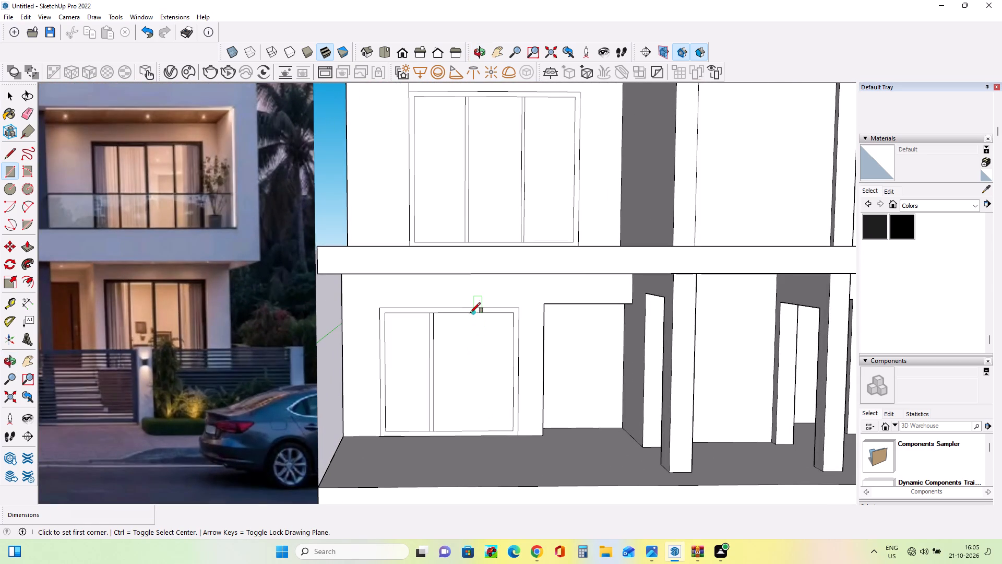
pyautogui.click(472, 313)
pyautogui.scroll(3, 489, 434)
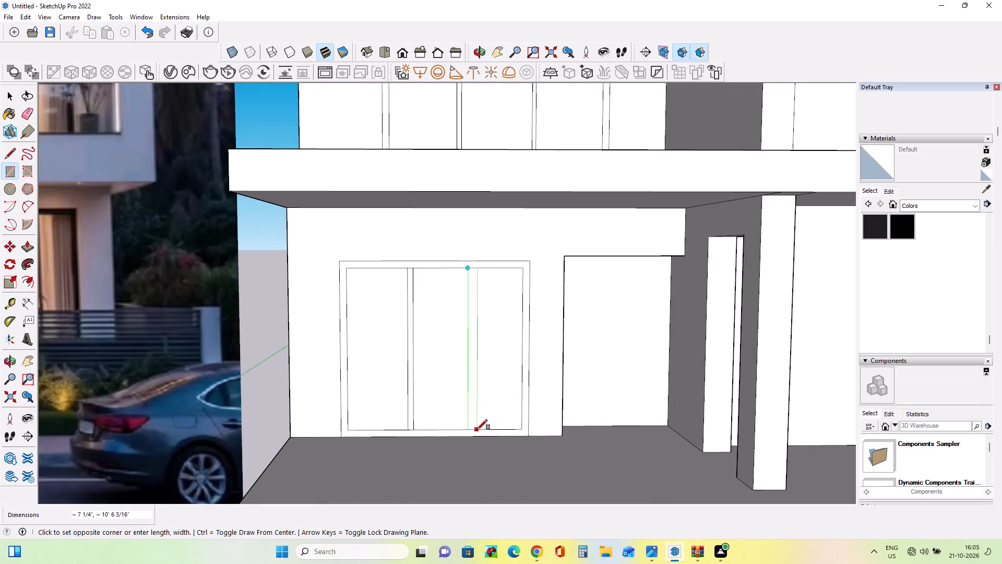
pyautogui.scroll(3, 475, 431)
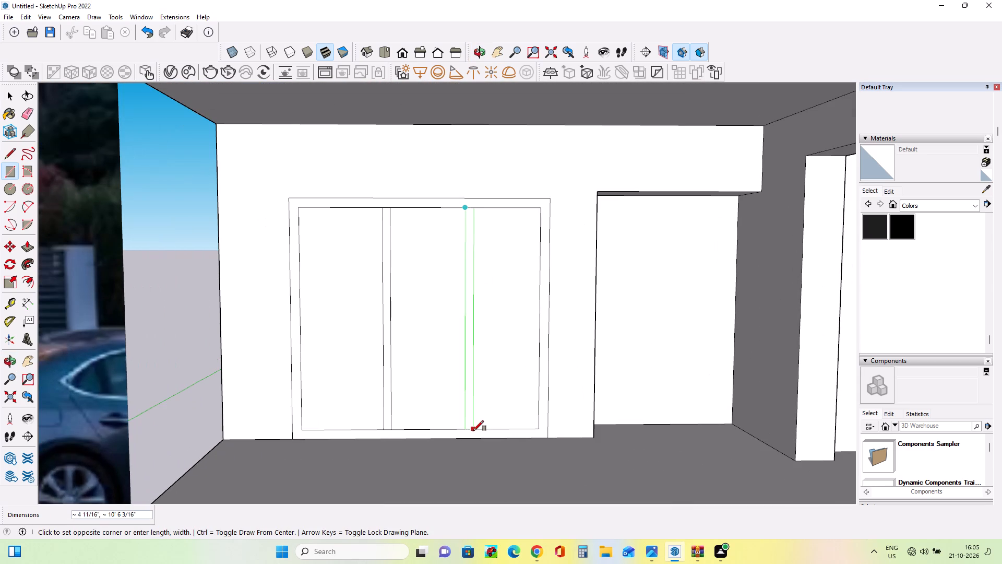
pyautogui.click(472, 431)
# Draw a window rectangle about 12' 9 7/16" by 10' 11 1/2" on the ground floor's right-hand wall, rising from the floor.
pyautogui.scroll(-9, 485, 437)
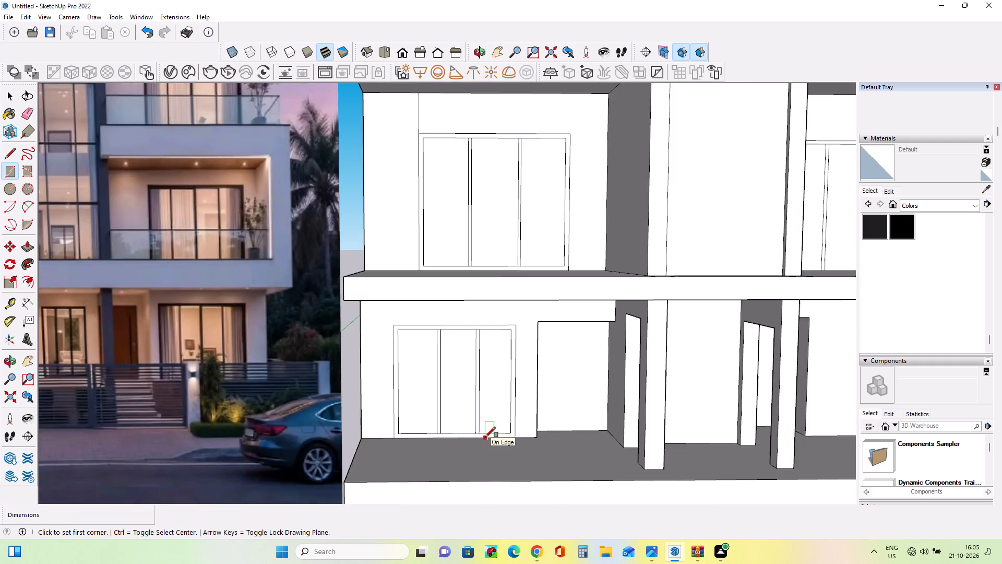
pyautogui.scroll(-7, 485, 437)
pyautogui.middleClick(487, 440)
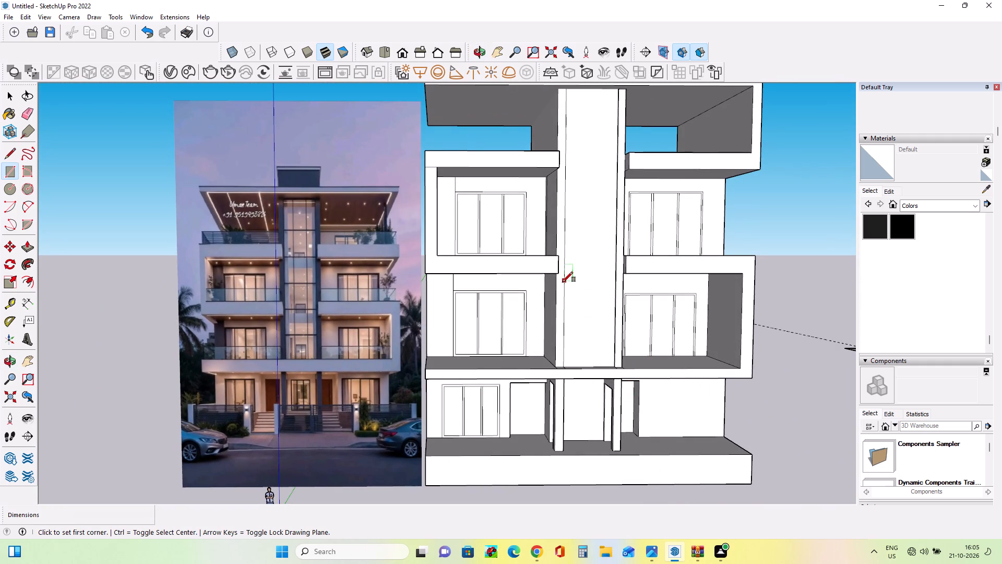
pyautogui.moveTo(557, 414); pyautogui.dragTo(509, 374, button='middle')
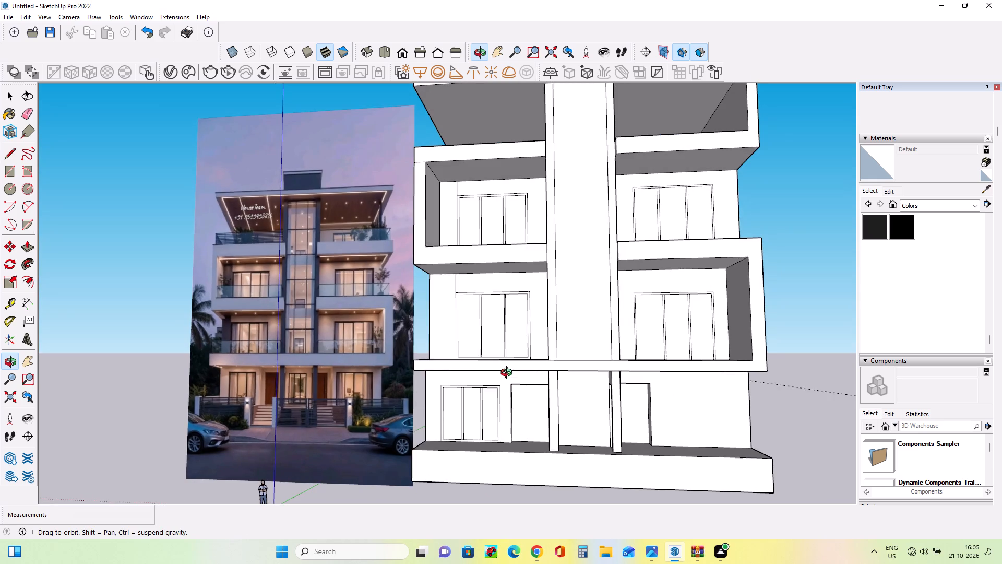
pyautogui.moveTo(509, 374); pyautogui.dragTo(516, 370, button='middle')
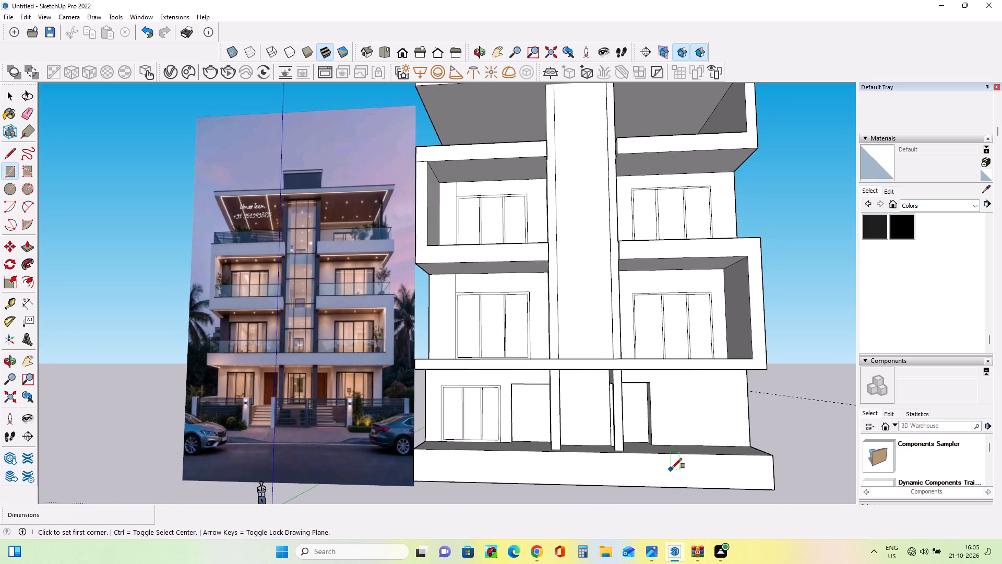
pyautogui.moveTo(673, 468); pyautogui.dragTo(698, 475, button='middle')
pyautogui.moveTo(713, 431); pyautogui.dragTo(659, 428, button='middle')
pyautogui.moveTo(677, 453); pyautogui.dragTo(679, 455, button='middle')
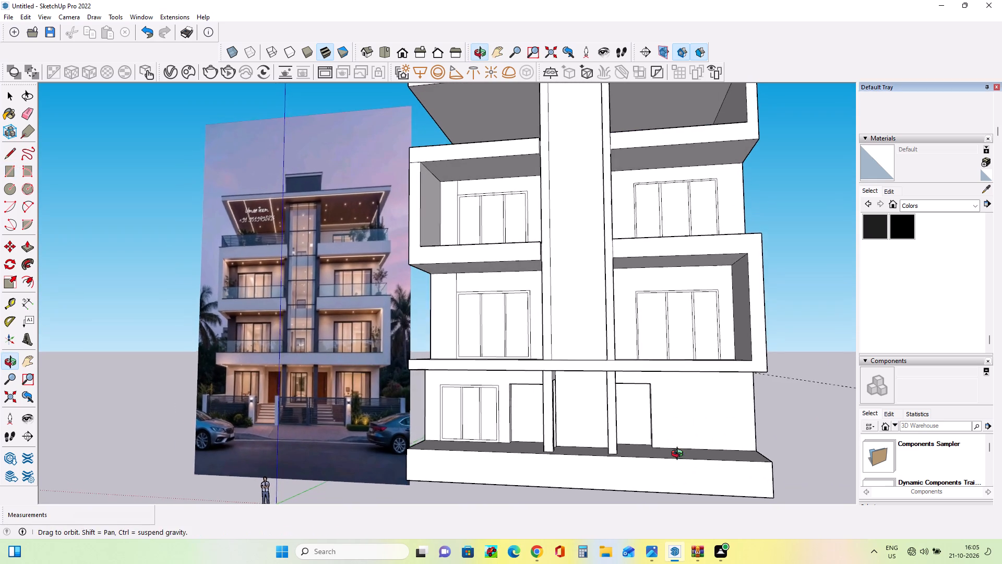
pyautogui.moveTo(679, 455); pyautogui.dragTo(691, 469, button='middle')
pyautogui.moveTo(692, 442); pyautogui.dragTo(700, 461, button='middle')
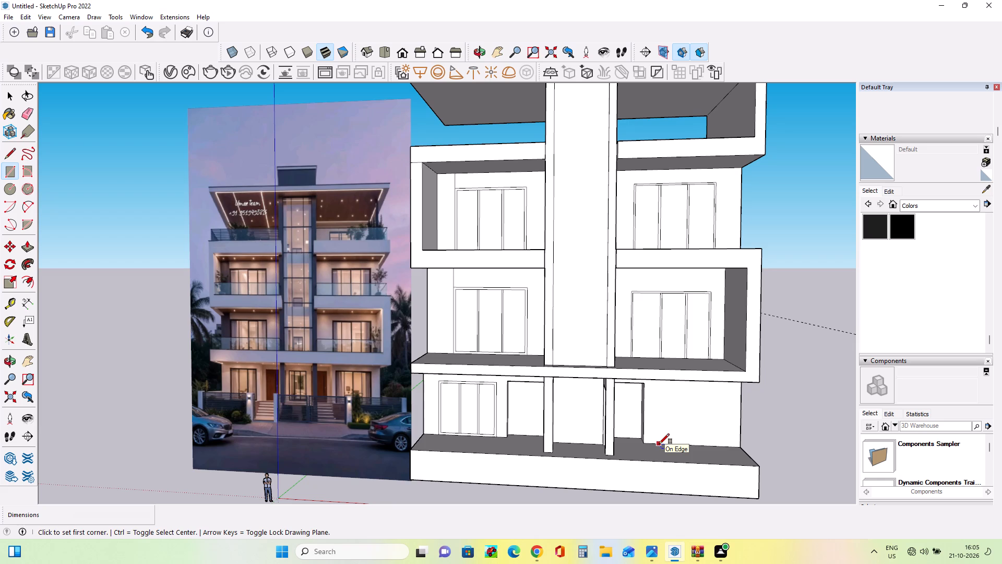
pyautogui.click(659, 444)
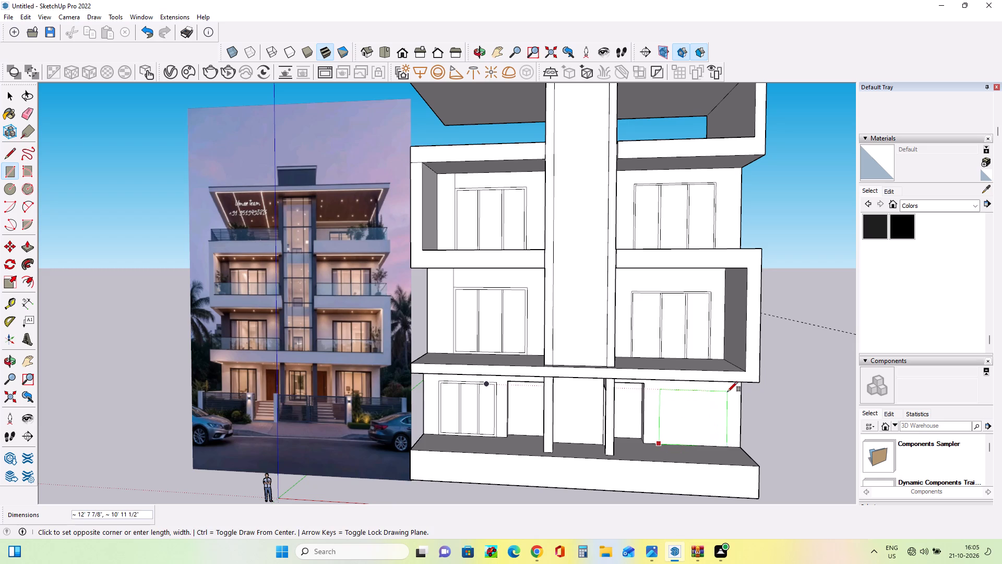
pyautogui.moveTo(729, 391); pyautogui.dragTo(722, 365, button='middle')
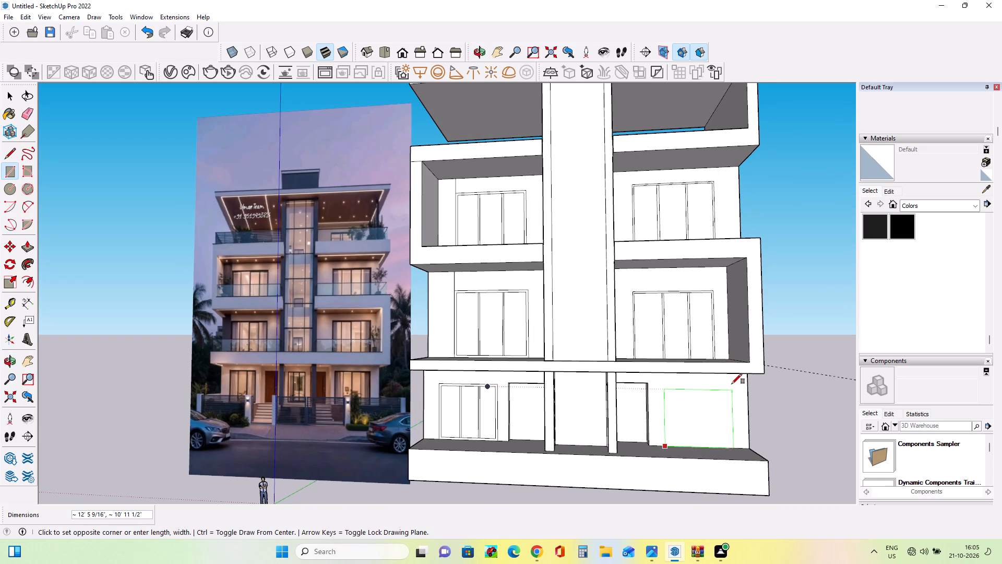
pyautogui.scroll(3, 735, 381)
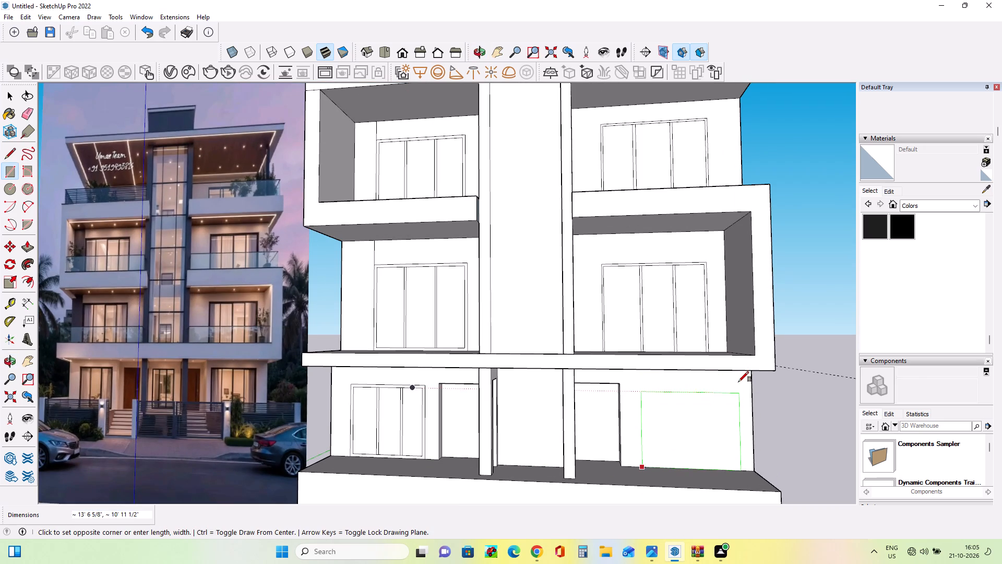
pyautogui.scroll(2, 738, 379)
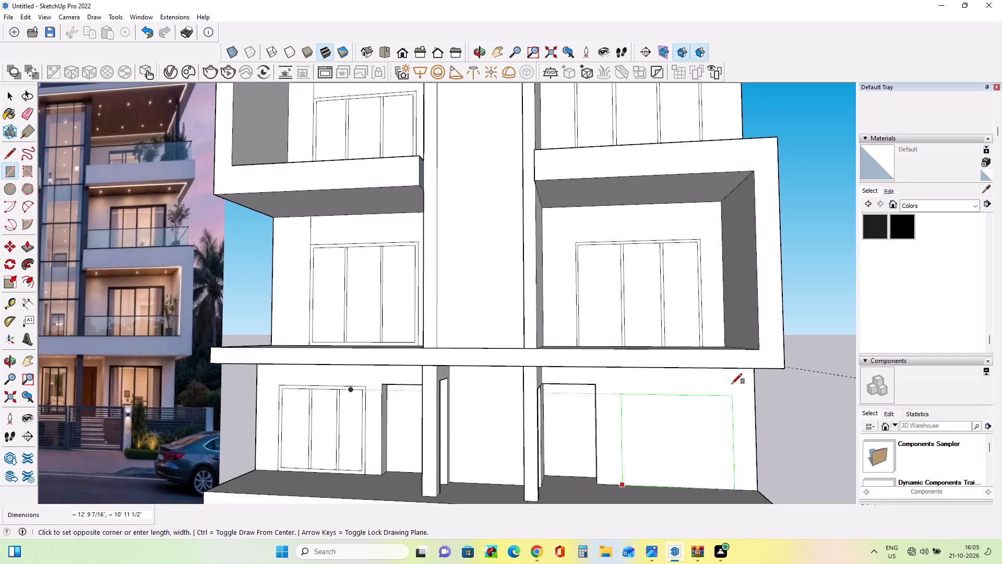
pyautogui.click(732, 384)
# Push/Pull the top face of the ground floor's right-hand door opening down about 1' 1 3/16".
pyautogui.moveTo(550, 488); pyautogui.dragTo(619, 494, button='middle')
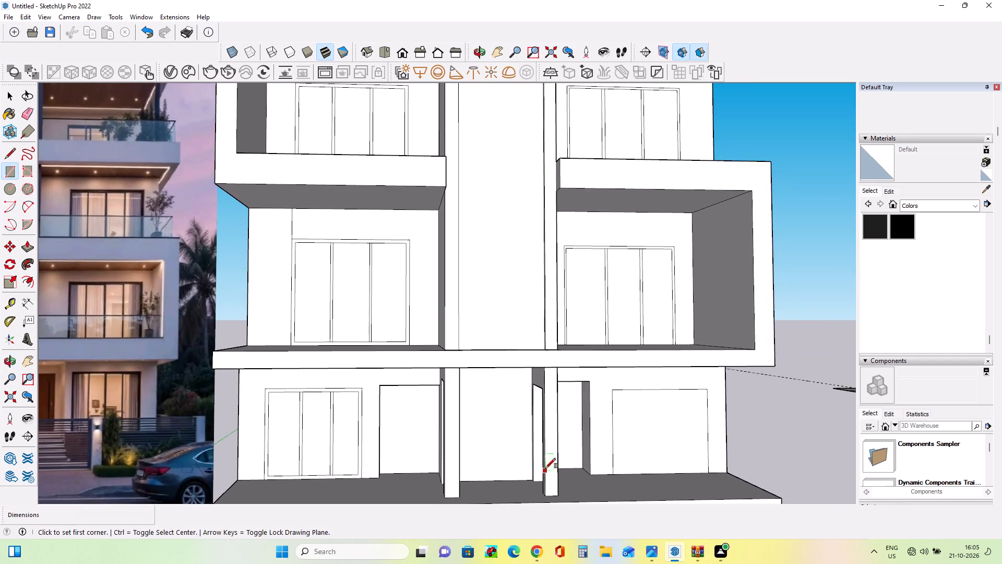
pyautogui.moveTo(545, 468); pyautogui.dragTo(413, 428, button='middle')
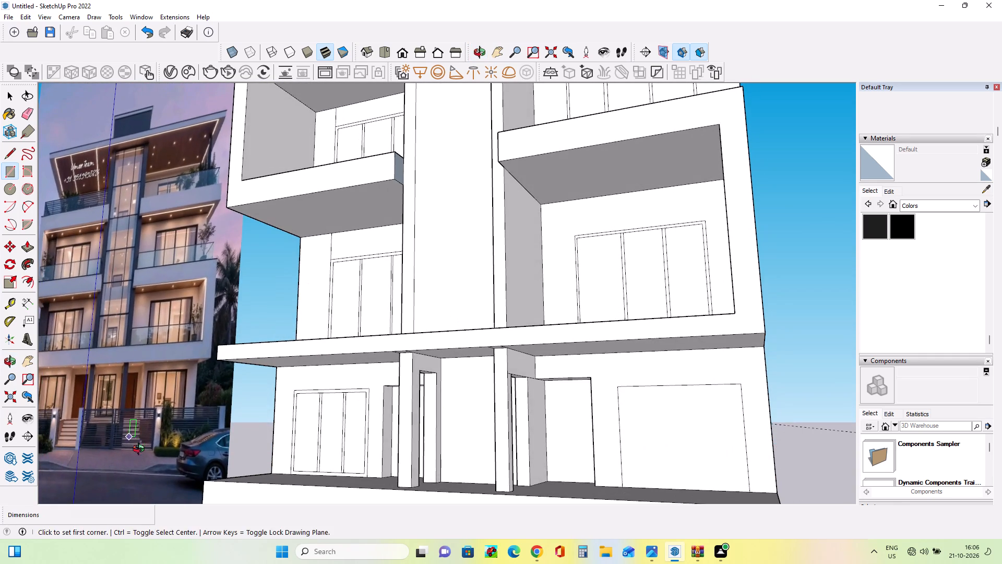
pyautogui.moveTo(141, 450); pyautogui.dragTo(169, 421, button='middle')
pyautogui.click(26, 248)
pyautogui.moveTo(477, 475); pyautogui.dragTo(480, 469, button='middle')
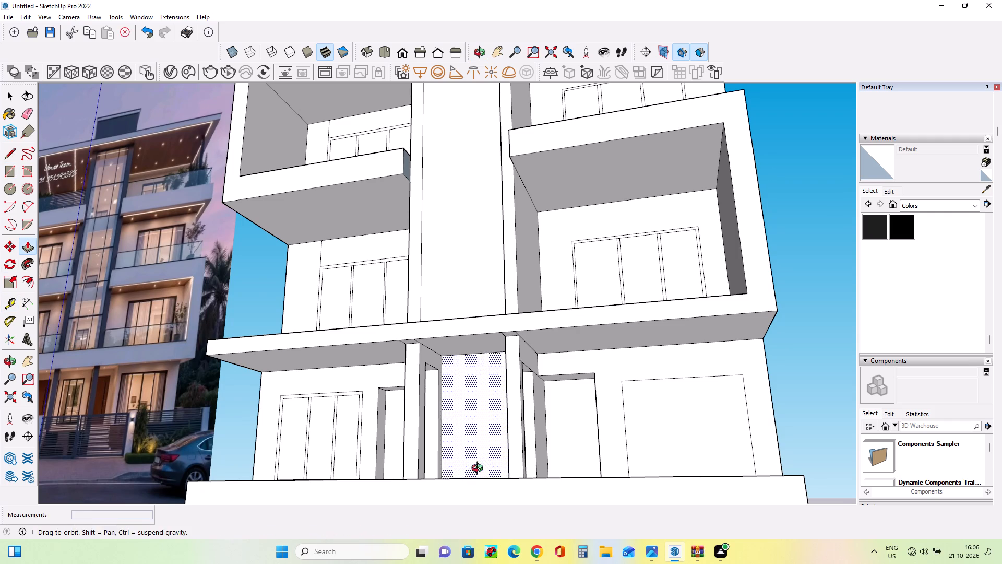
pyautogui.moveTo(480, 469); pyautogui.dragTo(497, 433, button='middle')
pyautogui.moveTo(575, 374); pyautogui.dragTo(575, 381)
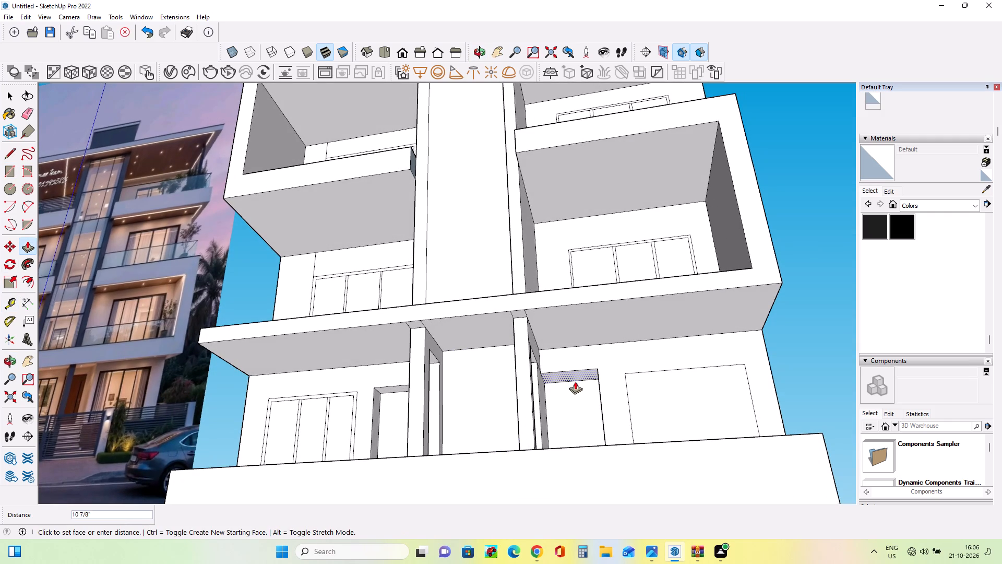
pyautogui.moveTo(575, 381); pyautogui.dragTo(575, 383)
# Push/Pull the top face of the ground floor's left-hand door opening down about 5 15/16".
pyautogui.scroll(1, 584, 425)
pyautogui.scroll(-8, 590, 423)
pyautogui.moveTo(599, 445); pyautogui.dragTo(610, 563, button='middle')
pyautogui.scroll(3, 600, 363)
pyautogui.moveTo(593, 437); pyautogui.dragTo(682, 449, button='middle')
pyautogui.moveTo(648, 419); pyautogui.dragTo(639, 378, button='middle')
pyautogui.scroll(3, 445, 443)
pyautogui.moveTo(431, 404); pyautogui.dragTo(380, 381, button='middle')
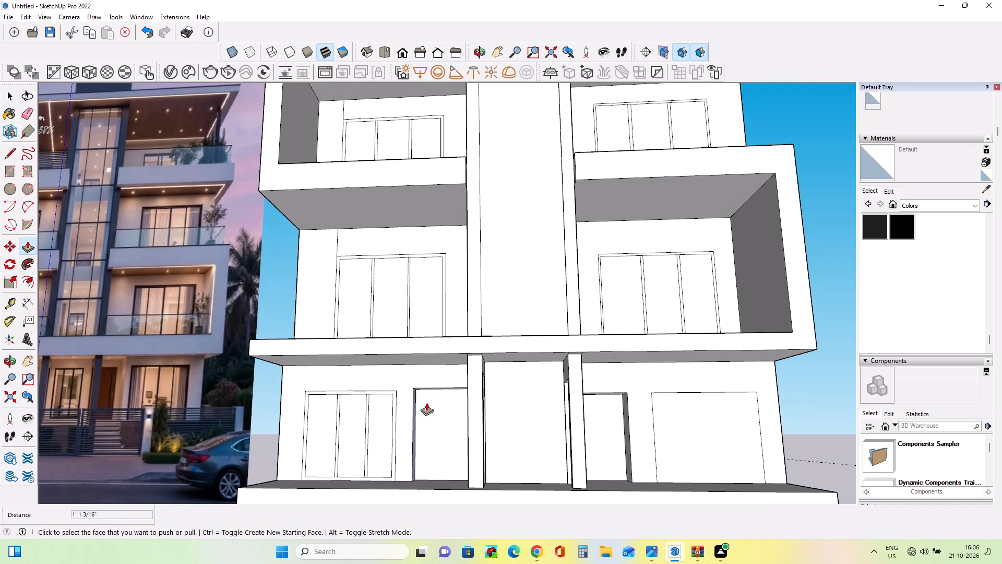
pyautogui.moveTo(444, 390); pyautogui.dragTo(470, 332, button='middle')
pyautogui.scroll(3, 438, 394)
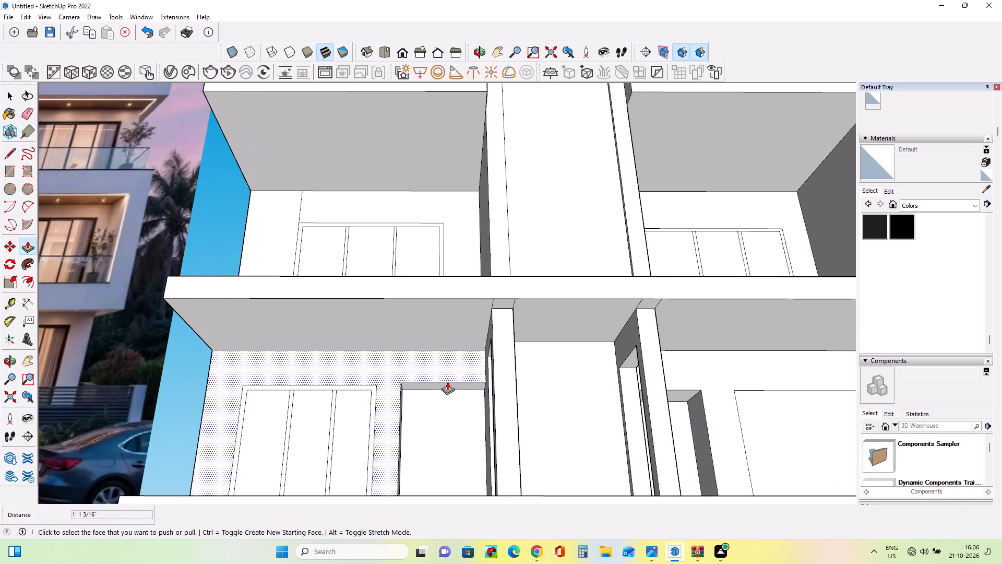
pyautogui.click(447, 384)
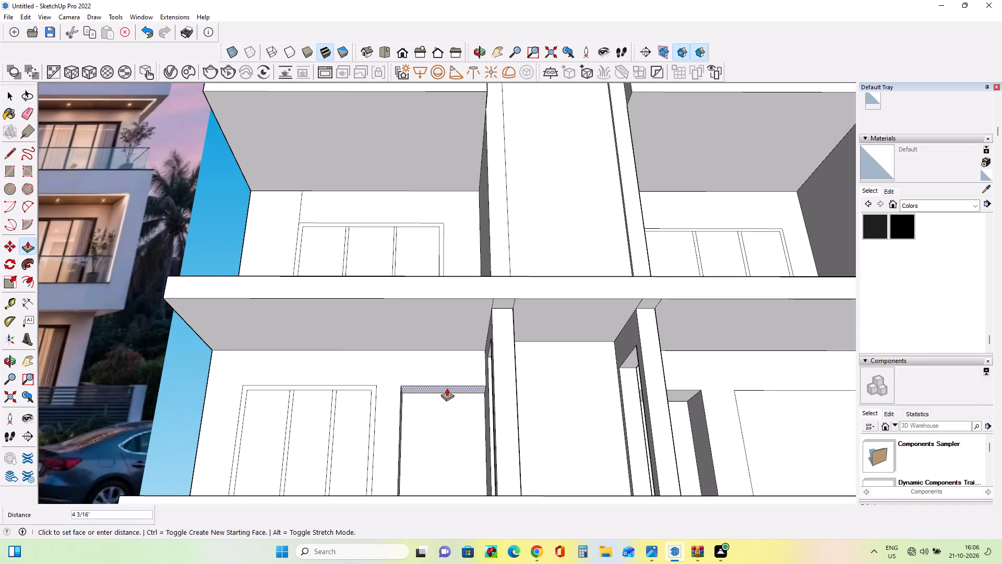
pyautogui.click(447, 390)
# Offset the ground floor's right-hand window rectangle inward about 5 7/16" to form its frame.
pyautogui.scroll(-7, 416, 402)
pyautogui.moveTo(558, 440); pyautogui.dragTo(558, 550, button='middle')
pyautogui.scroll(4, 599, 413)
pyautogui.moveTo(617, 442); pyautogui.dragTo(606, 460, button='middle')
pyautogui.moveTo(648, 511); pyautogui.dragTo(635, 480, button='middle')
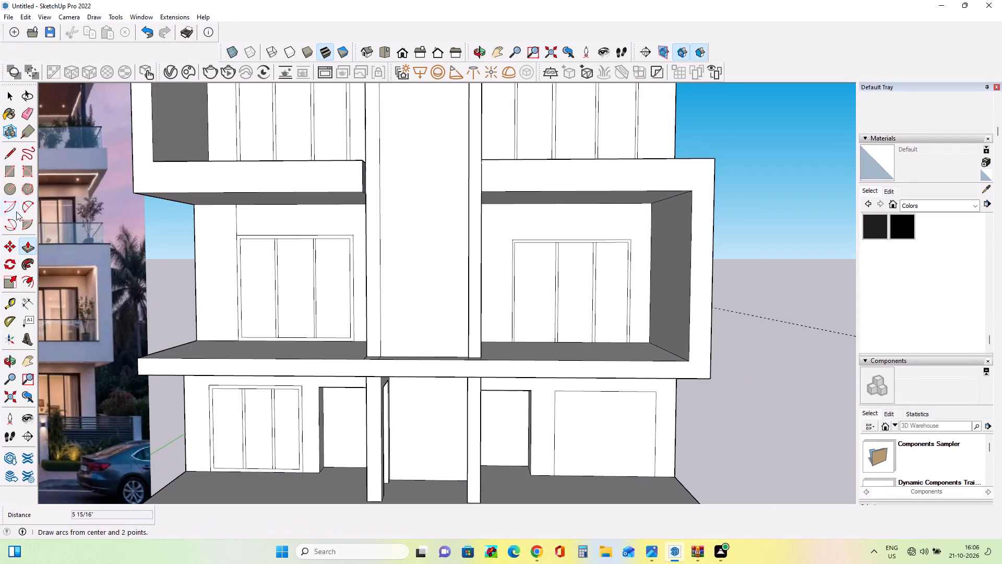
pyautogui.click(30, 278)
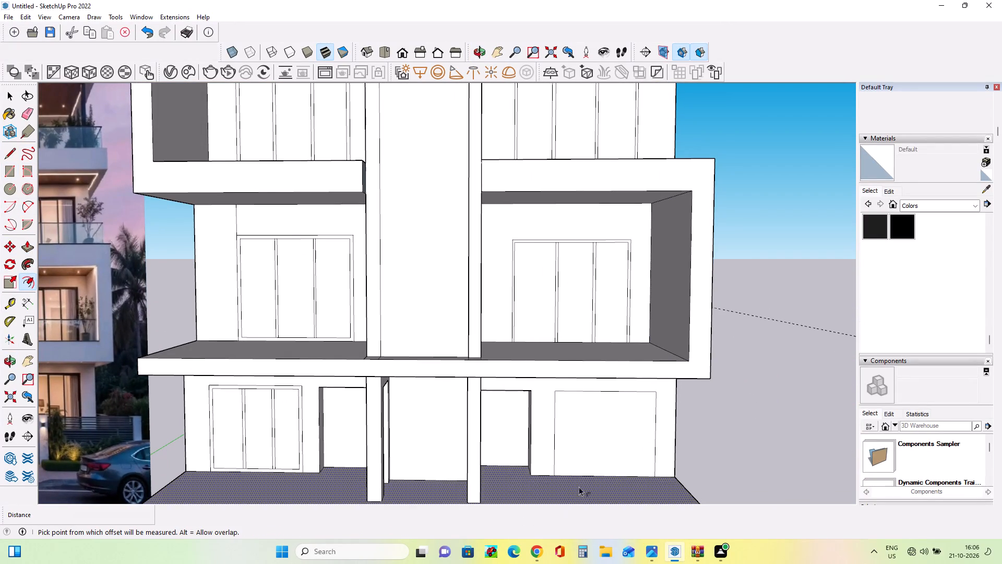
pyautogui.click(605, 445)
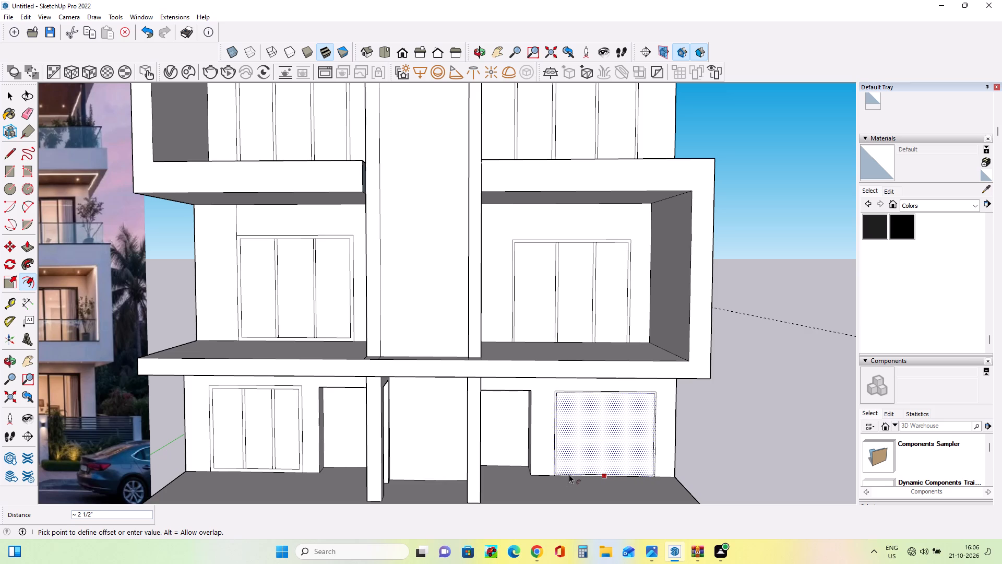
pyautogui.scroll(3, 569, 475)
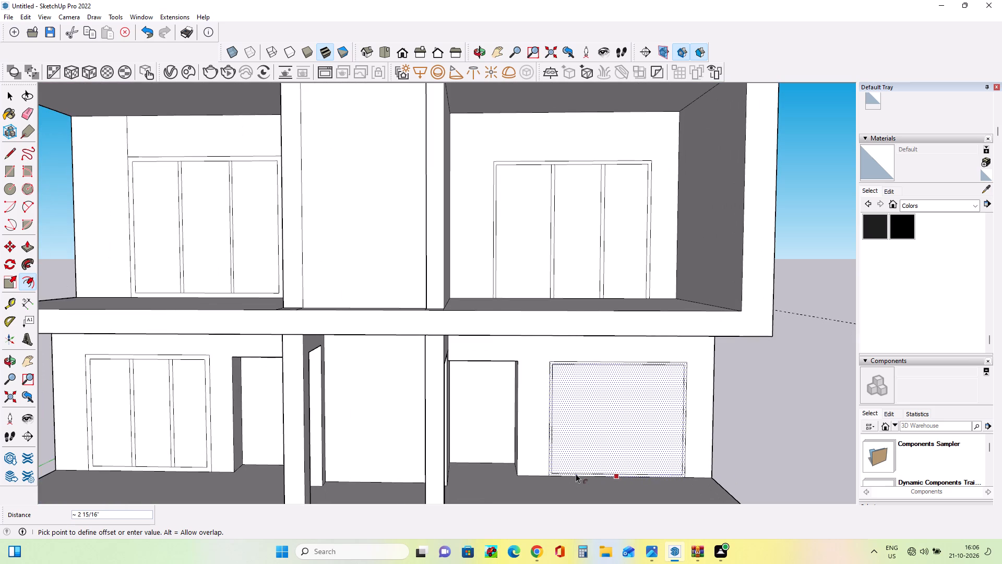
pyautogui.click(578, 472)
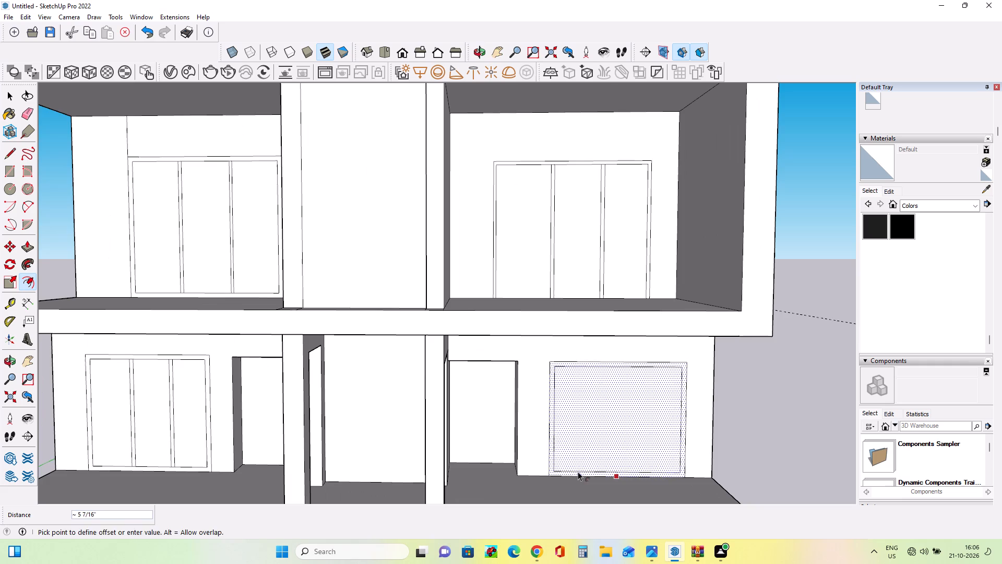
# Draw a narrow mullion rectangle about 3 15/16" by 10' 5/8" roughly one third across the ground floor's right-hand window, inside the frame.
pyautogui.moveTo(595, 488); pyautogui.dragTo(599, 500, button='middle')
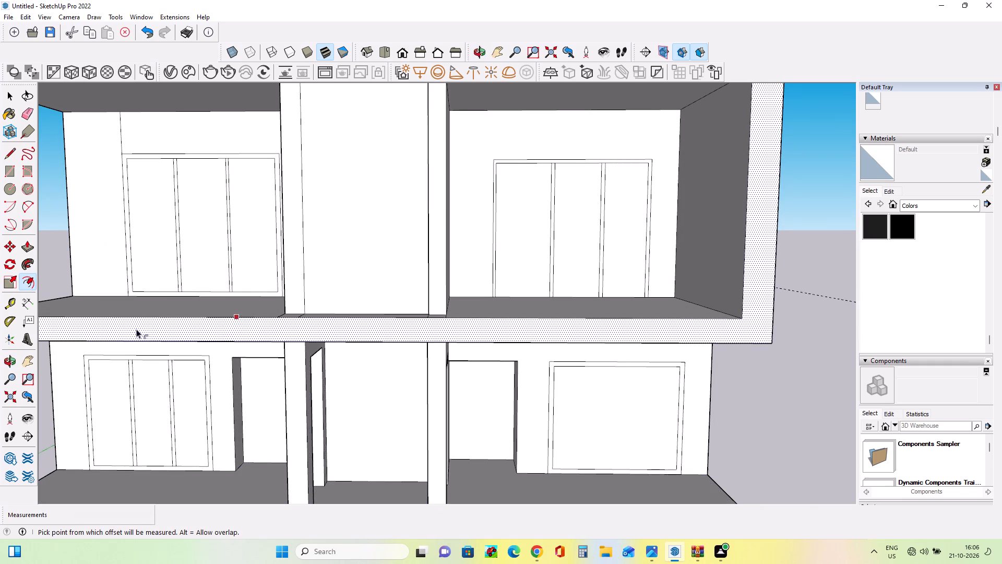
pyautogui.click(11, 169)
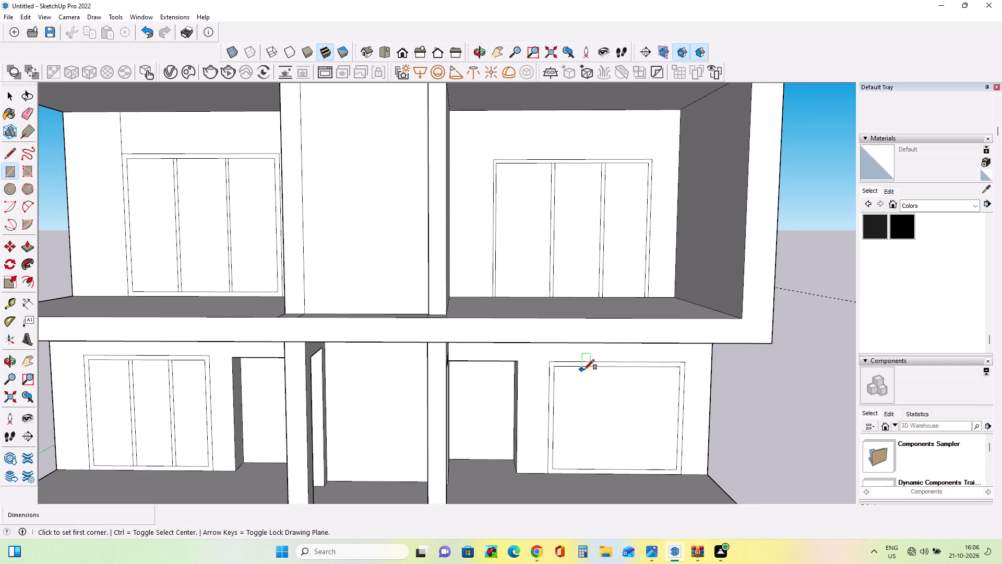
pyautogui.click(587, 366)
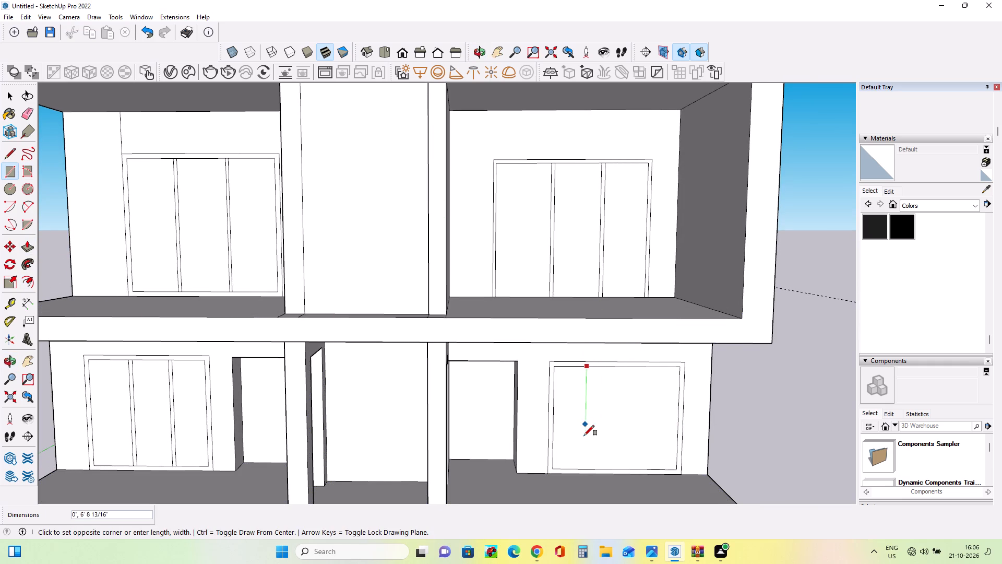
pyautogui.scroll(4, 588, 468)
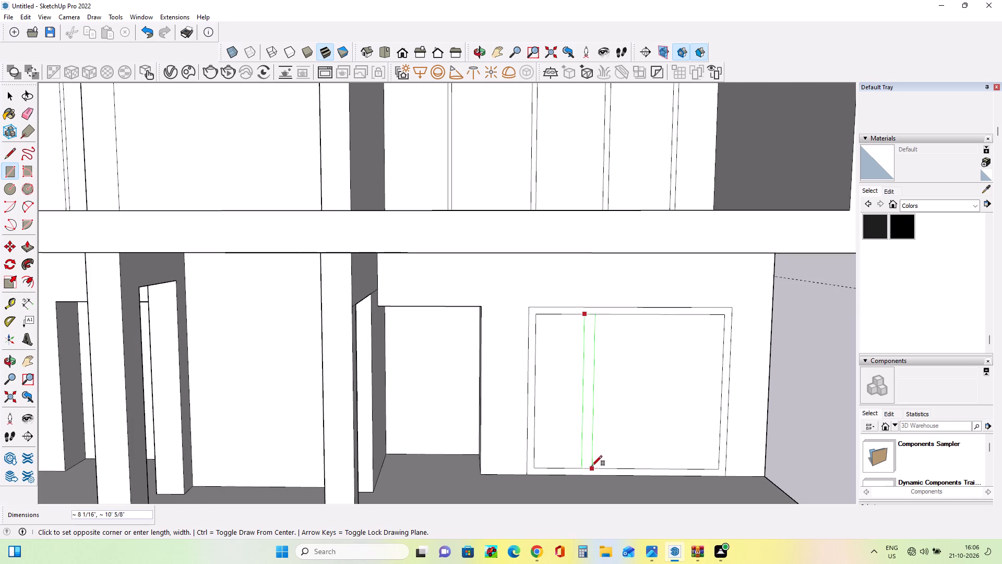
pyautogui.scroll(3, 588, 467)
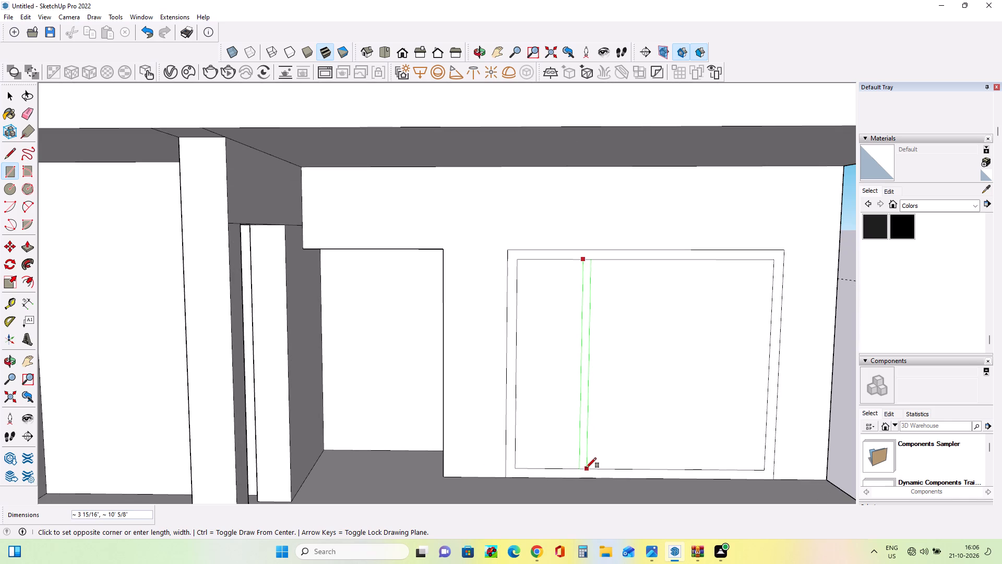
pyautogui.click(586, 468)
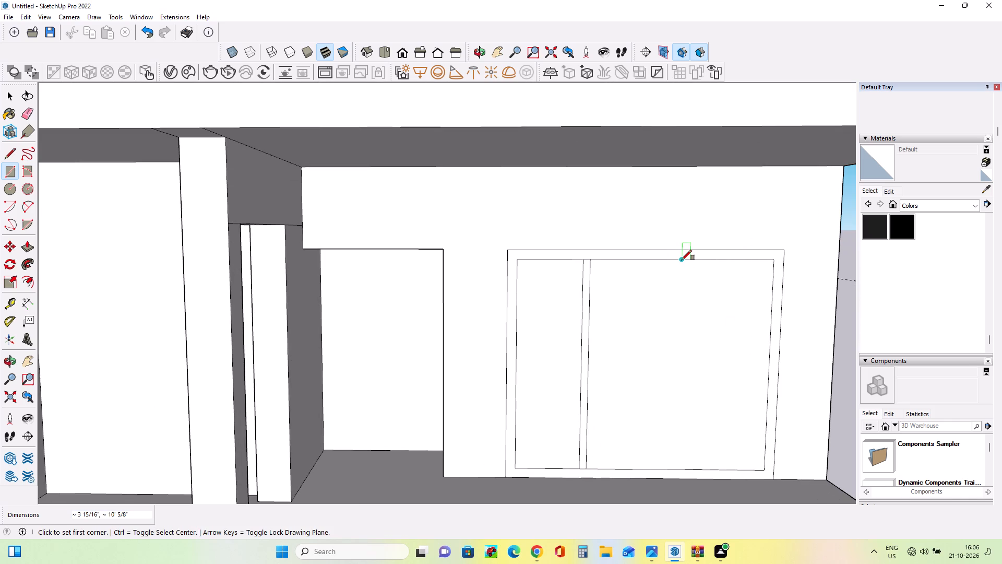
# Draw a second mullion rectangle about 4 1/16" by 10' 5/8" roughly two thirds across the ground floor's right-hand window.
pyautogui.click(682, 260)
pyautogui.moveTo(688, 452); pyautogui.dragTo(660, 429, button='middle')
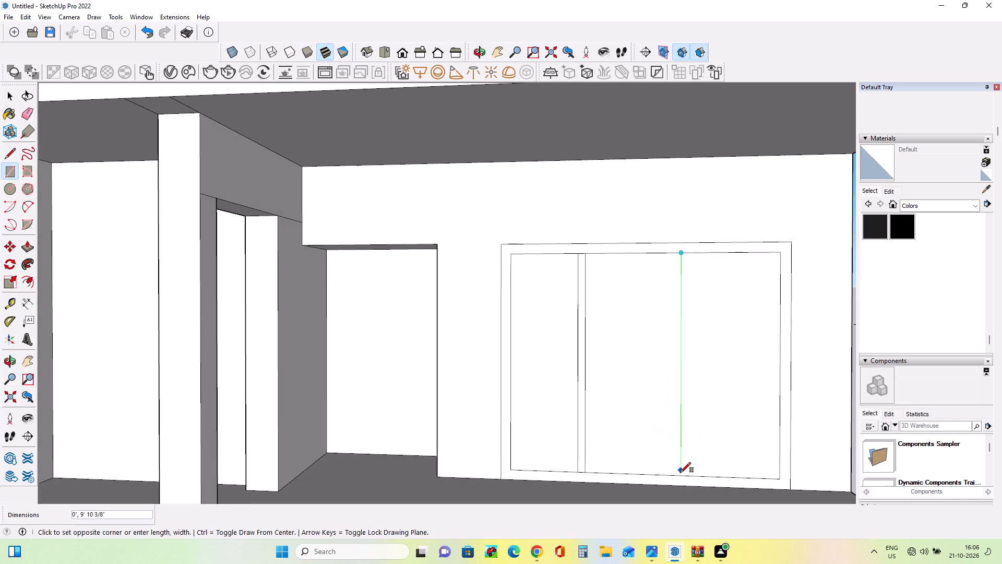
pyautogui.scroll(2, 689, 477)
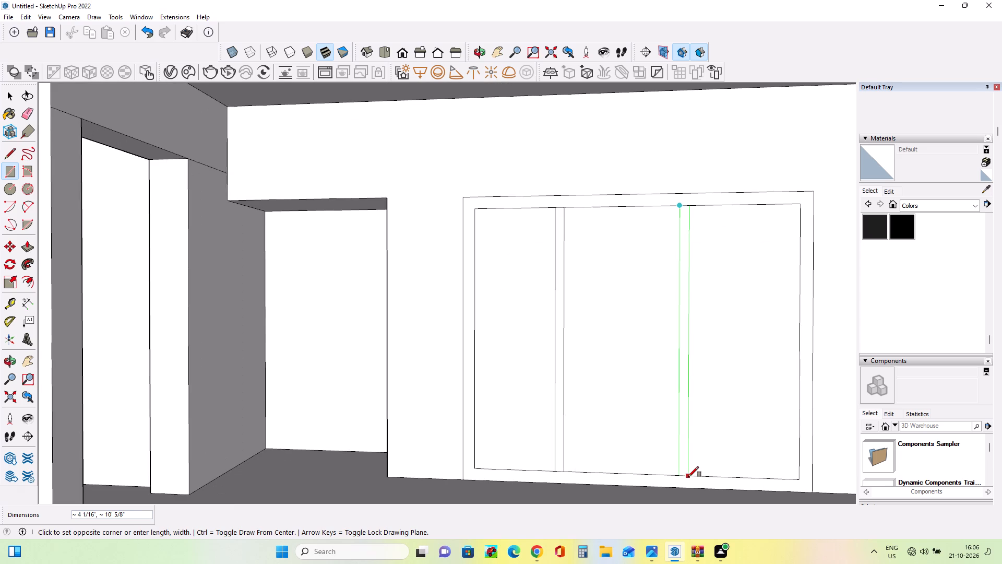
pyautogui.click(688, 477)
# Compare the whole building model with the reference façade image, examining the windows, doors, balconies and central tower from several angles.
pyautogui.scroll(-9, 585, 445)
pyautogui.scroll(1, 585, 445)
pyautogui.scroll(-6, 585, 445)
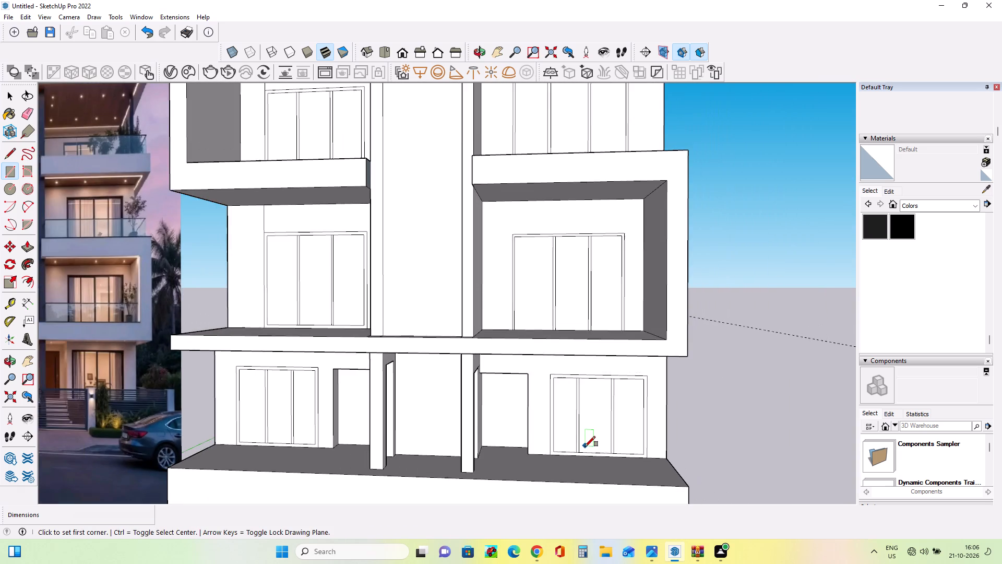
pyautogui.moveTo(585, 448); pyautogui.dragTo(609, 478, button='middle')
pyautogui.scroll(-1, 594, 465)
pyautogui.scroll(1, 594, 465)
pyautogui.scroll(-7, 594, 465)
pyautogui.moveTo(594, 464); pyautogui.dragTo(606, 483, button='middle')
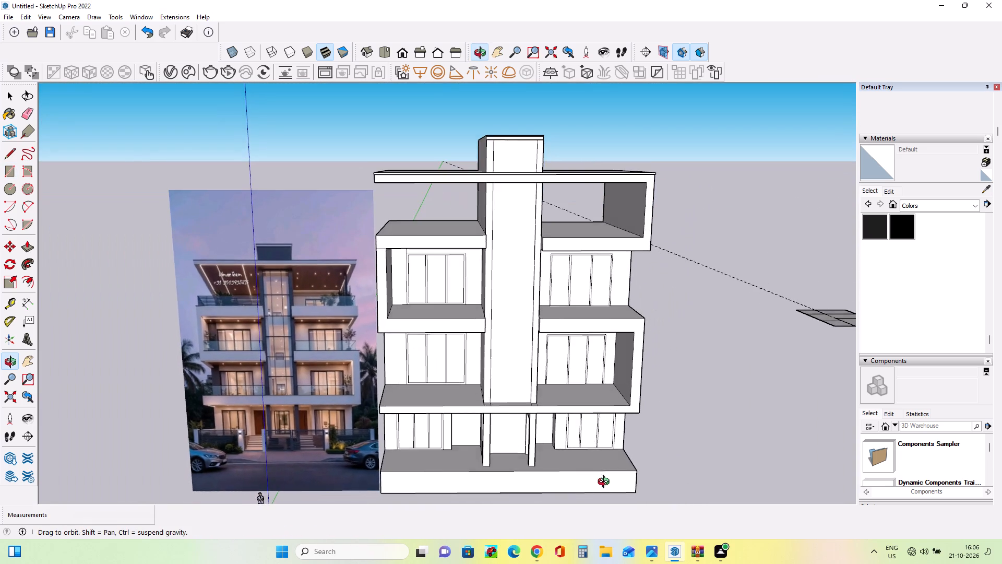
pyautogui.moveTo(606, 483); pyautogui.dragTo(610, 489, button='middle')
pyautogui.scroll(-2, 610, 489)
pyautogui.moveTo(573, 488); pyautogui.dragTo(574, 439, button='middle')
pyautogui.scroll(4, 522, 418)
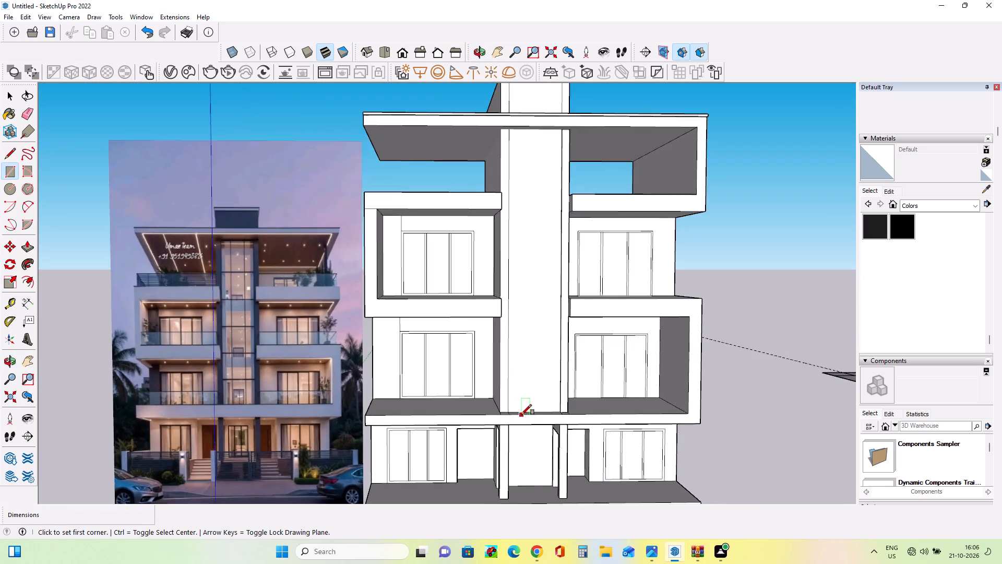
pyautogui.moveTo(525, 411); pyautogui.dragTo(531, 378, button='middle')
pyautogui.middleClick(531, 378)
pyautogui.moveTo(551, 444); pyautogui.dragTo(471, 356, button='middle')
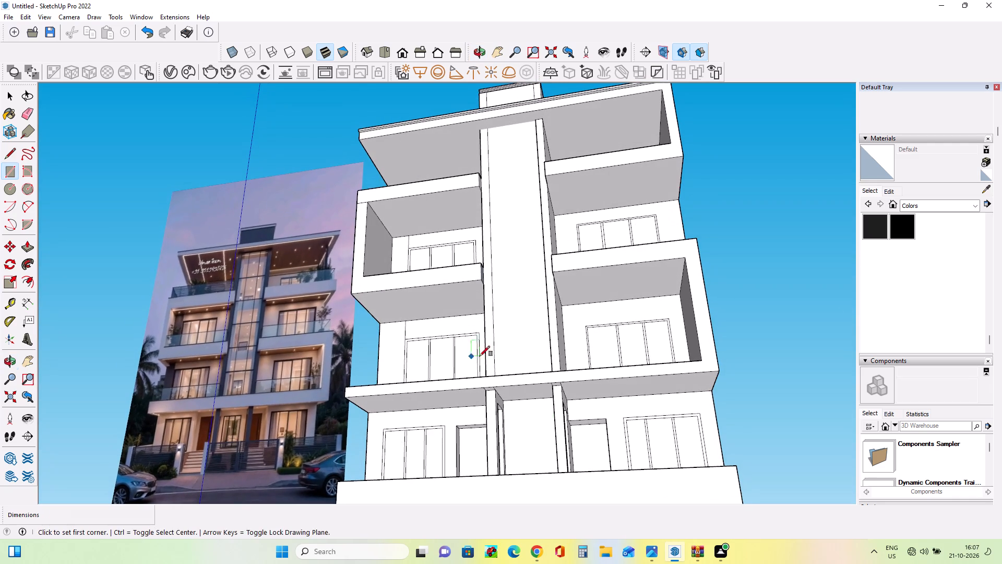
pyautogui.moveTo(45, 288); pyautogui.dragTo(102, 424, button='middle')
pyautogui.scroll(4, 280, 436)
pyautogui.moveTo(258, 381); pyautogui.dragTo(284, 284, button='middle')
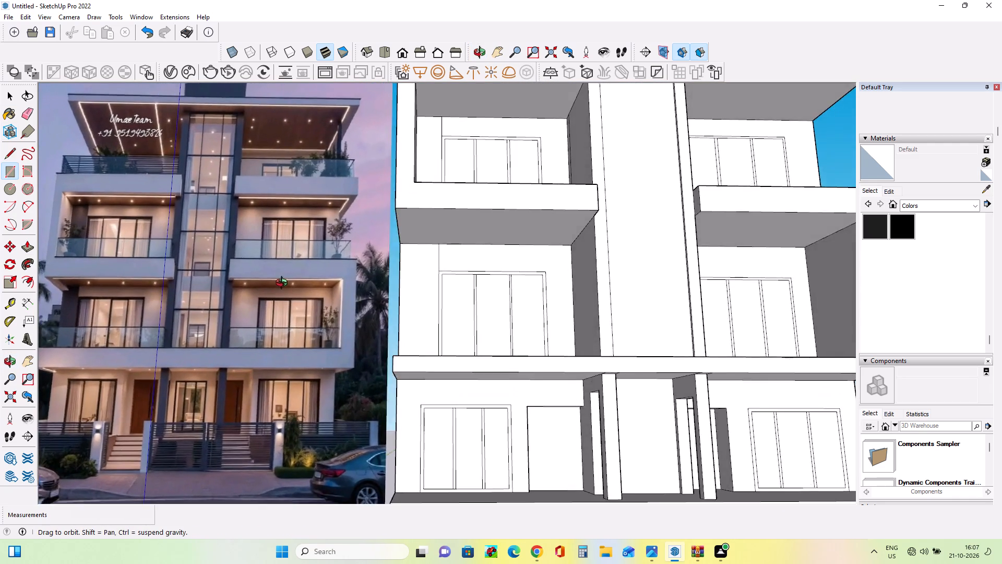
pyautogui.moveTo(284, 284); pyautogui.dragTo(268, 364, button='middle')
pyautogui.scroll(-7, 266, 366)
pyautogui.moveTo(534, 452); pyautogui.dragTo(466, 452, button='middle')
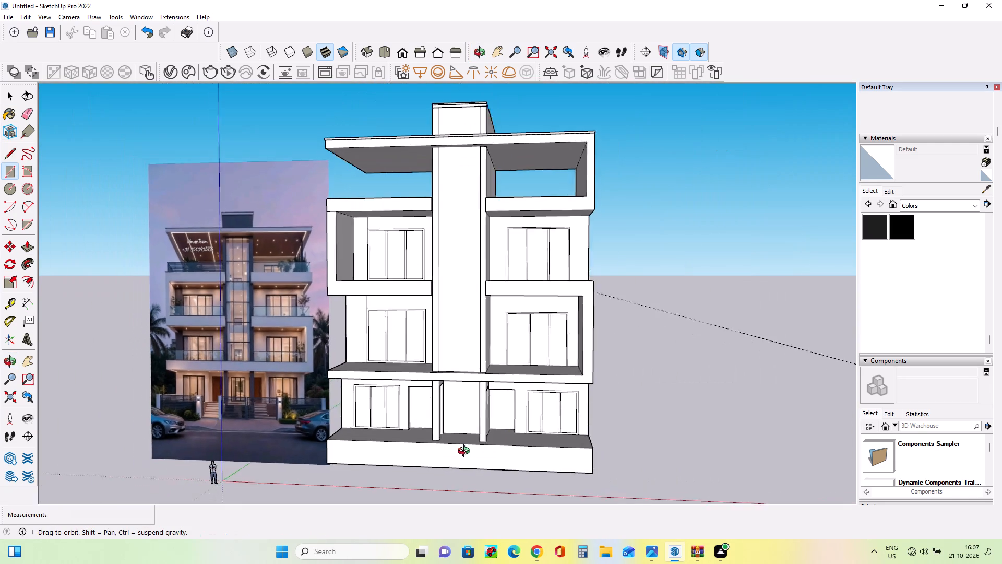
pyautogui.moveTo(466, 452); pyautogui.dragTo(510, 485, button='middle')
pyautogui.moveTo(360, 404); pyautogui.dragTo(389, 431, button='middle')
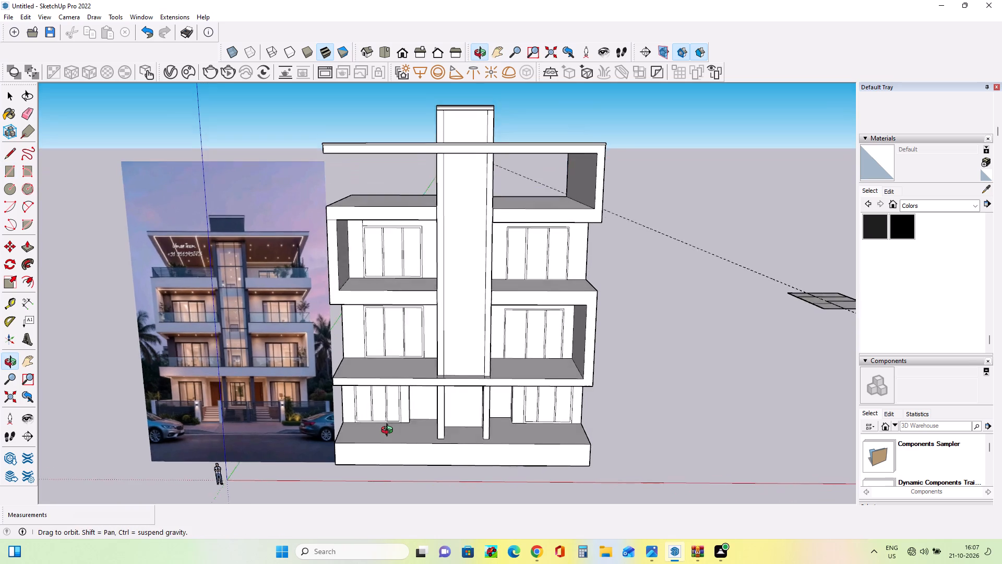
pyautogui.moveTo(389, 431); pyautogui.dragTo(389, 437, button='middle')
pyautogui.moveTo(441, 380); pyautogui.dragTo(466, 398, button='middle')
pyautogui.scroll(2, 472, 373)
pyautogui.moveTo(470, 373); pyautogui.dragTo(469, 389, button='middle')
pyautogui.moveTo(289, 342); pyautogui.dragTo(289, 308, button='middle')
pyautogui.scroll(-3, 175, 355)
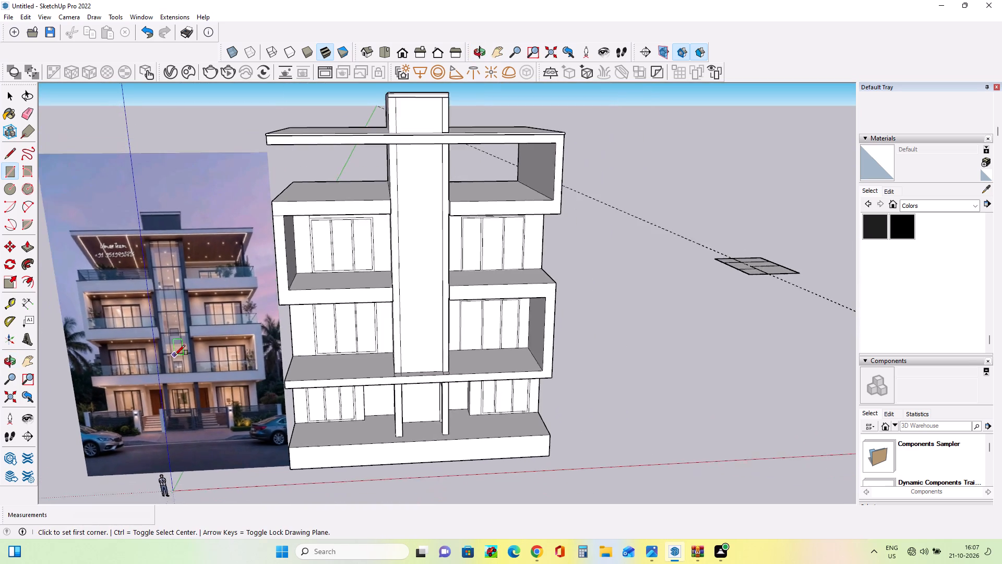
pyautogui.scroll(-3, 175, 355)
pyautogui.moveTo(285, 367); pyautogui.dragTo(291, 330, button='middle')
pyautogui.moveTo(263, 369); pyautogui.dragTo(268, 361, button='middle')
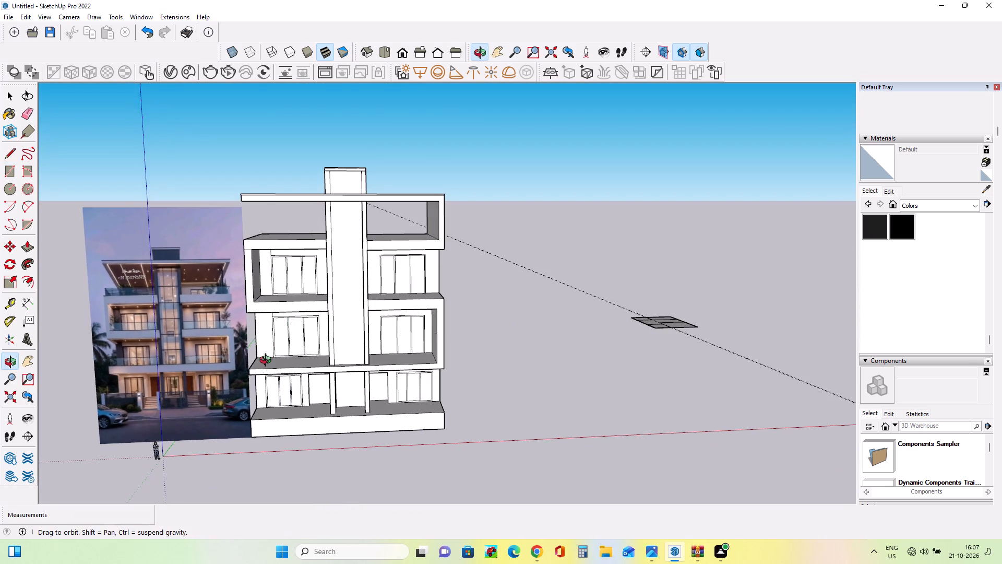
pyautogui.moveTo(268, 361); pyautogui.dragTo(279, 346, button='middle')
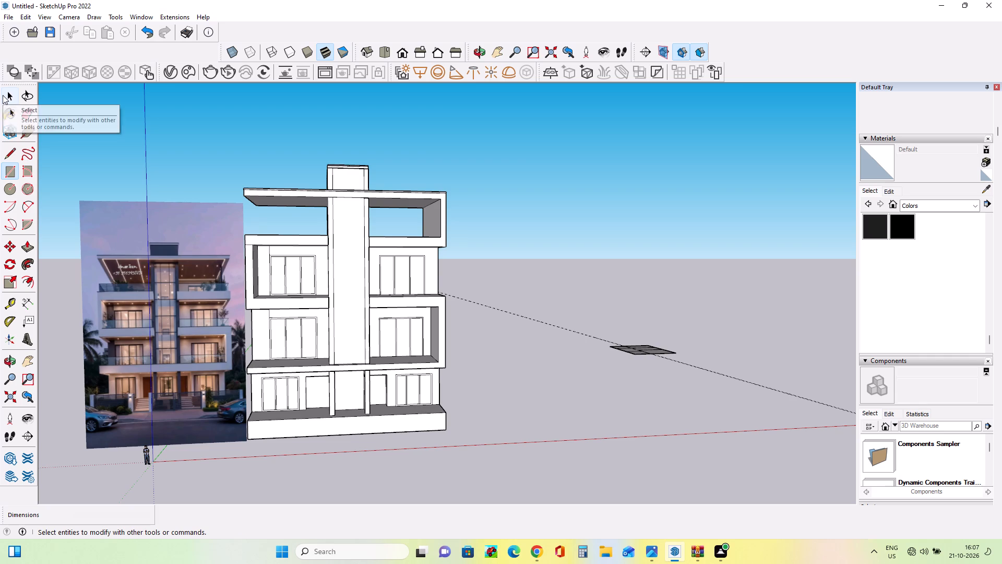
pyautogui.click(9, 97)
pyautogui.click(404, 120)
pyautogui.moveTo(467, 300); pyautogui.dragTo(445, 298, button='middle')
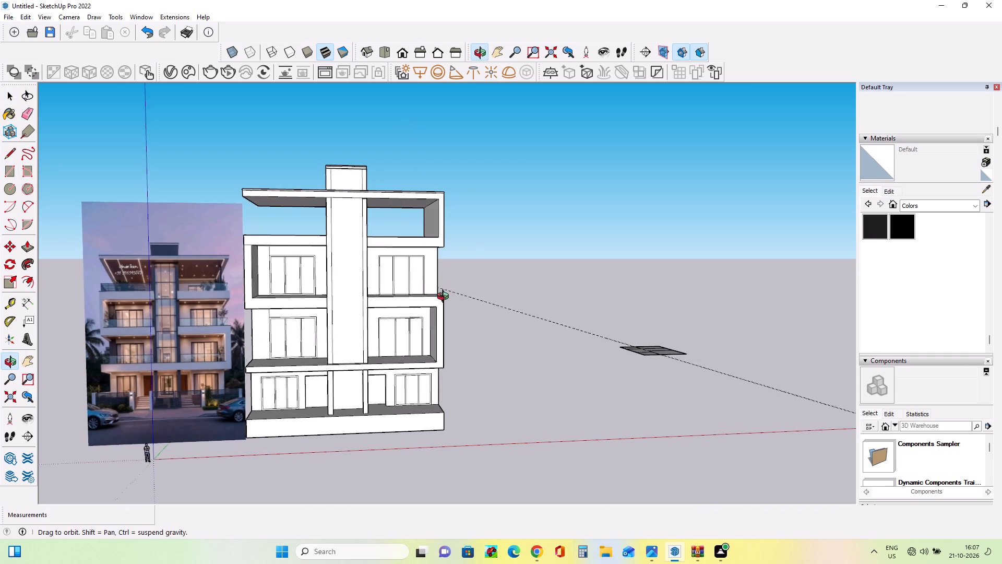
pyautogui.moveTo(445, 298); pyautogui.dragTo(442, 297, button='middle')
pyautogui.scroll(1, 339, 302)
pyautogui.scroll(-3, 341, 299)
pyautogui.moveTo(359, 301); pyautogui.dragTo(365, 306, button='middle')
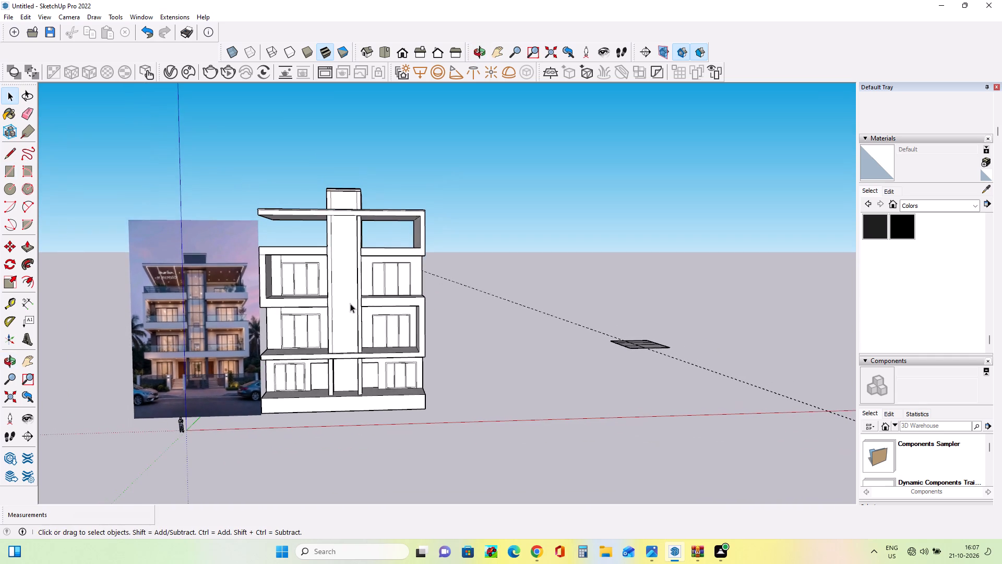
pyautogui.scroll(4, 352, 267)
pyautogui.scroll(6, 74, 311)
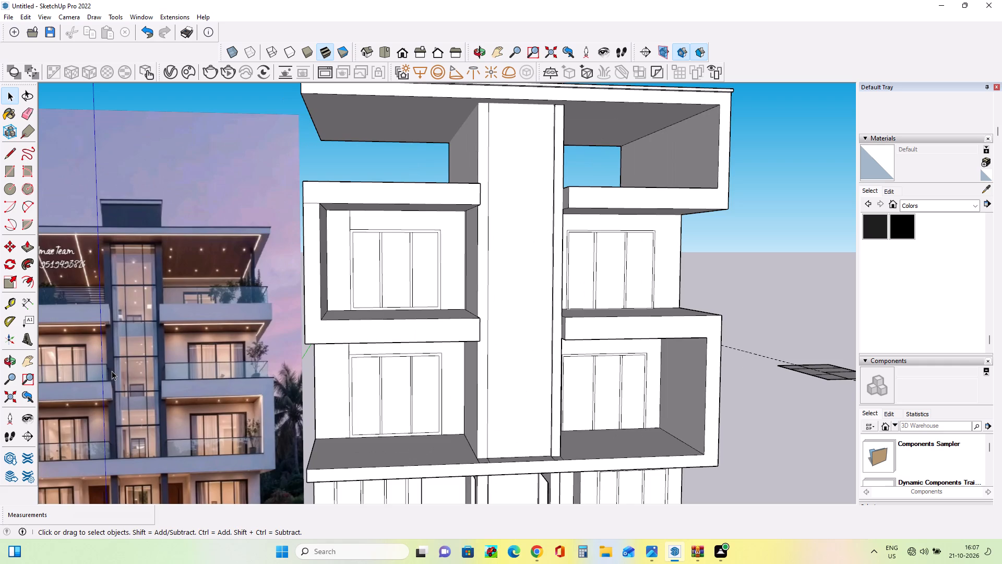
pyautogui.scroll(-9, 112, 371)
pyautogui.moveTo(445, 393); pyautogui.dragTo(421, 390, button='middle')
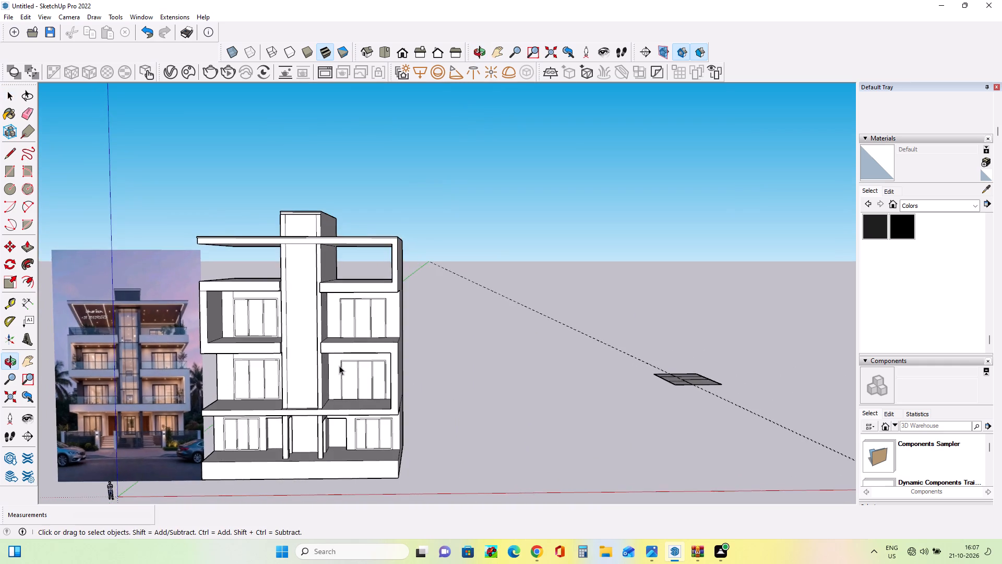
pyautogui.scroll(3, 325, 363)
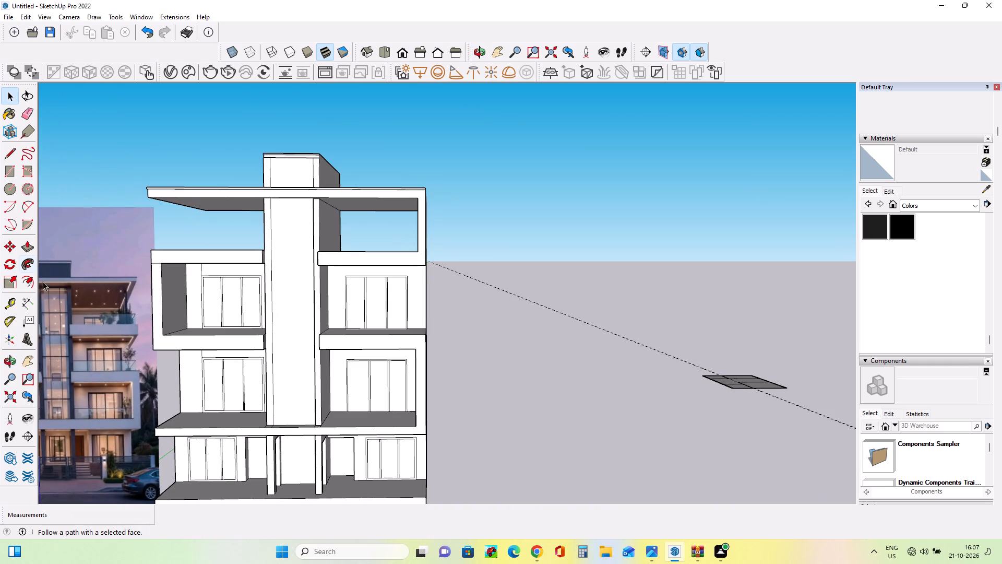
# Paint the central tower's two narrow front side strips, including above the roof, with Asphalt New from the Asphalt and Concrete materials.
pyautogui.scroll(4, 904, 240)
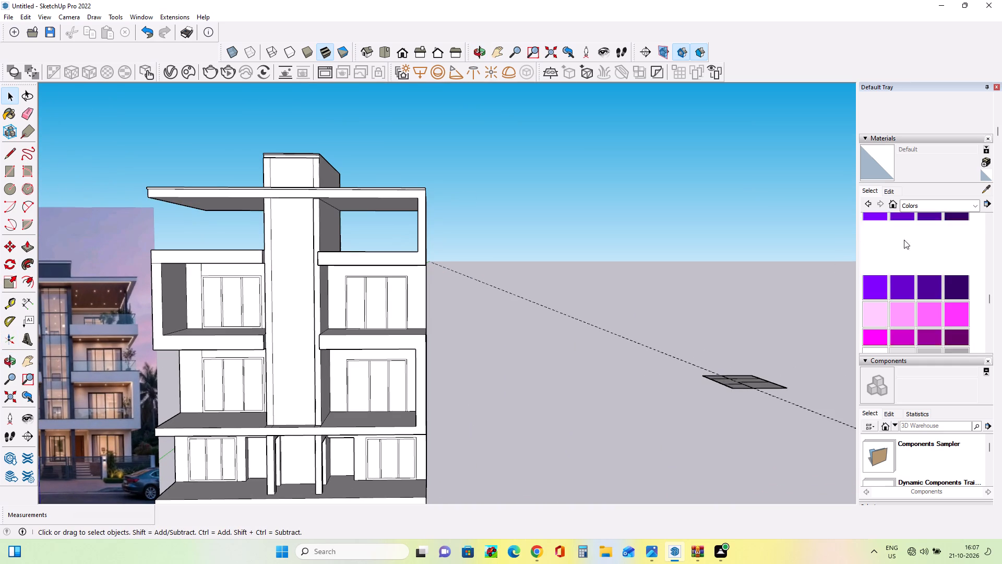
pyautogui.scroll(7, 909, 243)
pyautogui.click(933, 204)
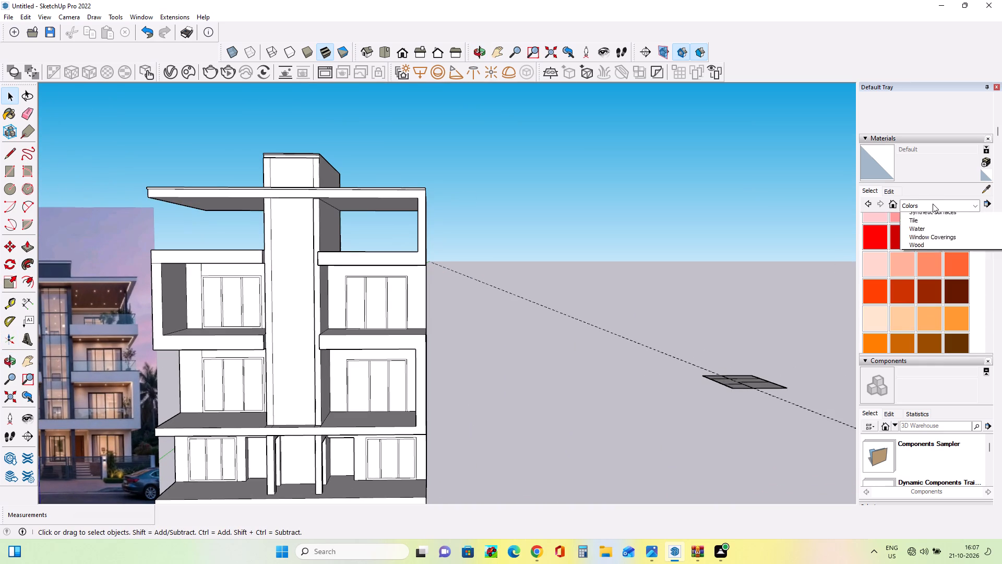
pyautogui.scroll(2, 918, 239)
pyautogui.click(920, 242)
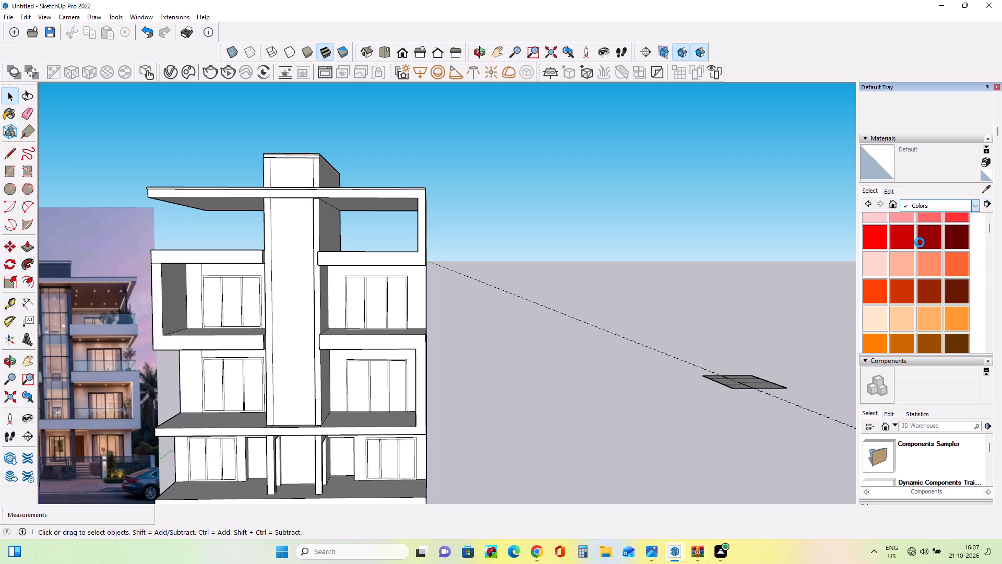
pyautogui.click(878, 233)
pyautogui.scroll(2, 264, 279)
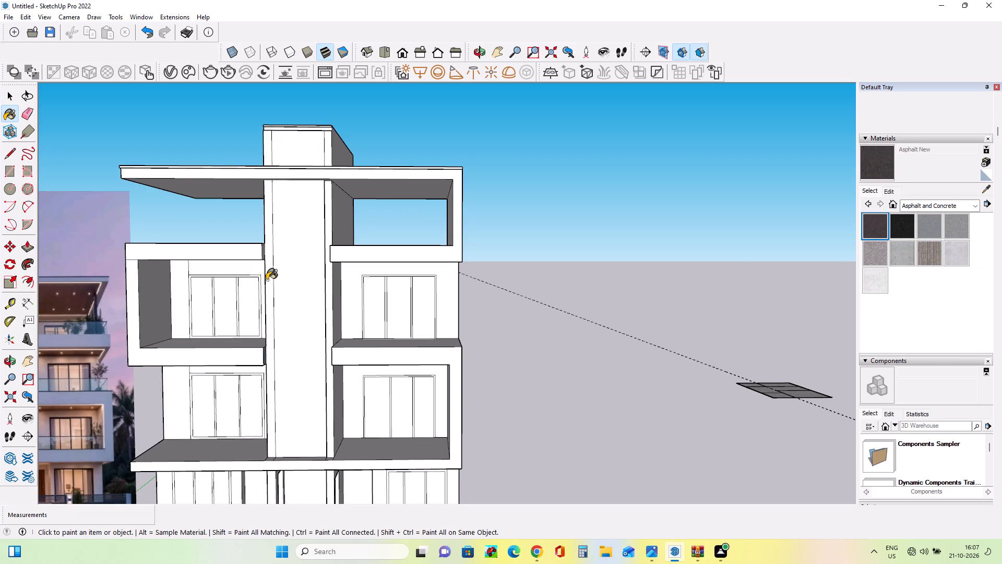
pyautogui.click(267, 280)
pyautogui.click(330, 299)
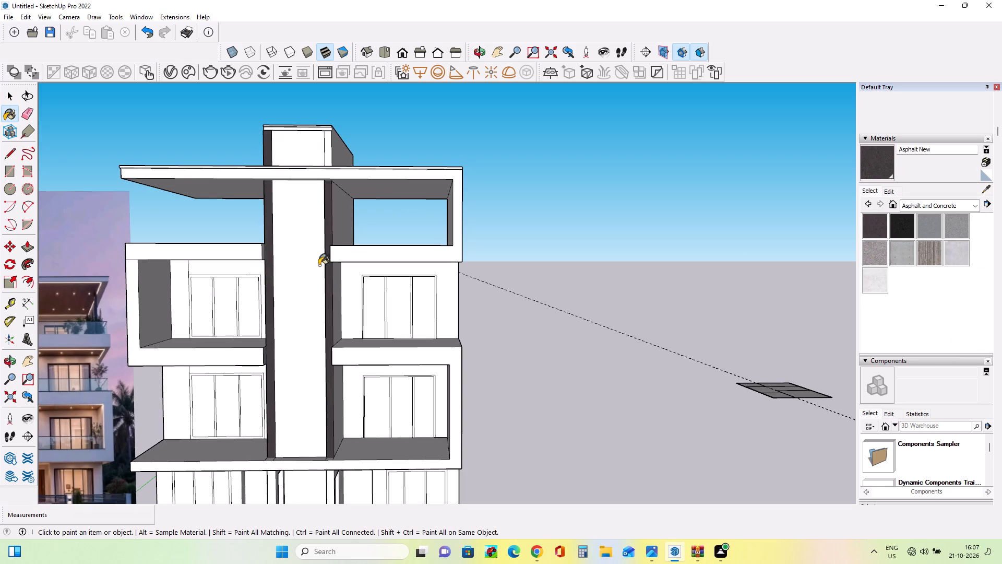
pyautogui.scroll(-3, 369, 232)
pyautogui.scroll(3, 350, 178)
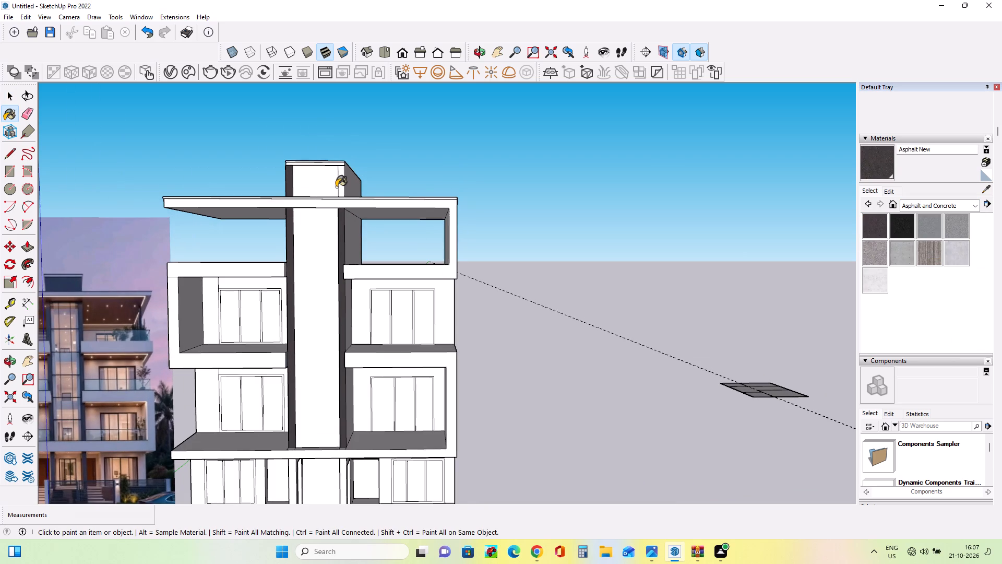
pyautogui.click(340, 187)
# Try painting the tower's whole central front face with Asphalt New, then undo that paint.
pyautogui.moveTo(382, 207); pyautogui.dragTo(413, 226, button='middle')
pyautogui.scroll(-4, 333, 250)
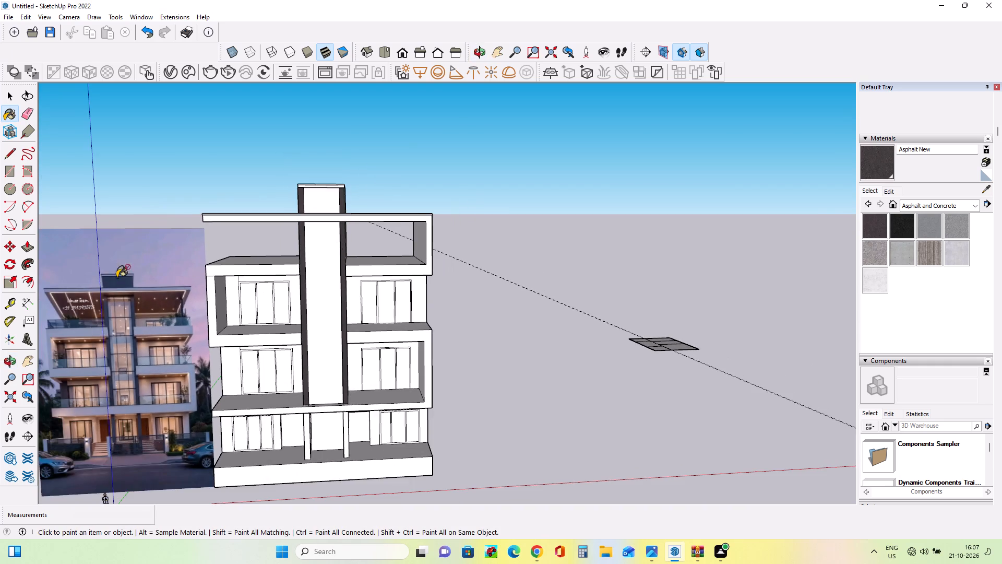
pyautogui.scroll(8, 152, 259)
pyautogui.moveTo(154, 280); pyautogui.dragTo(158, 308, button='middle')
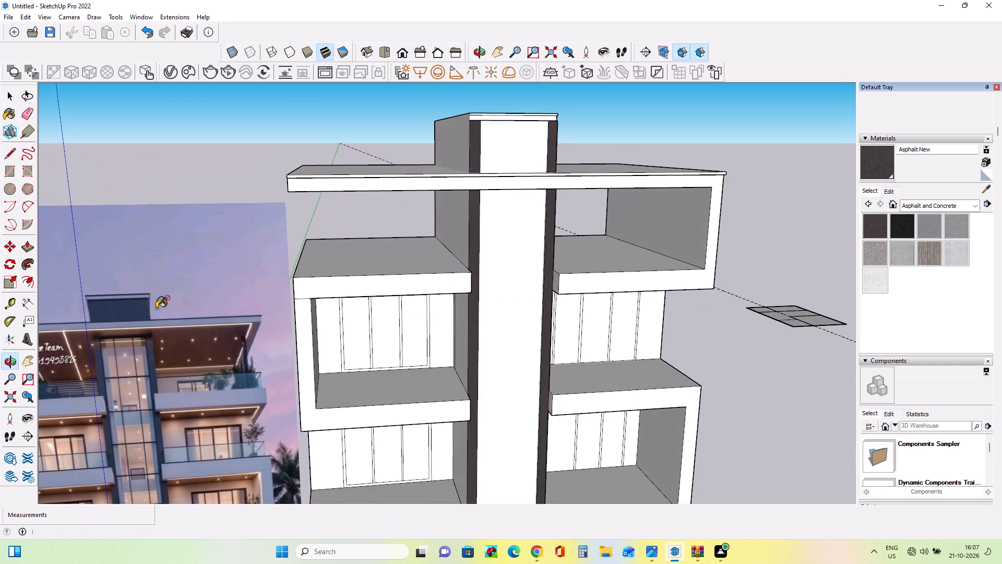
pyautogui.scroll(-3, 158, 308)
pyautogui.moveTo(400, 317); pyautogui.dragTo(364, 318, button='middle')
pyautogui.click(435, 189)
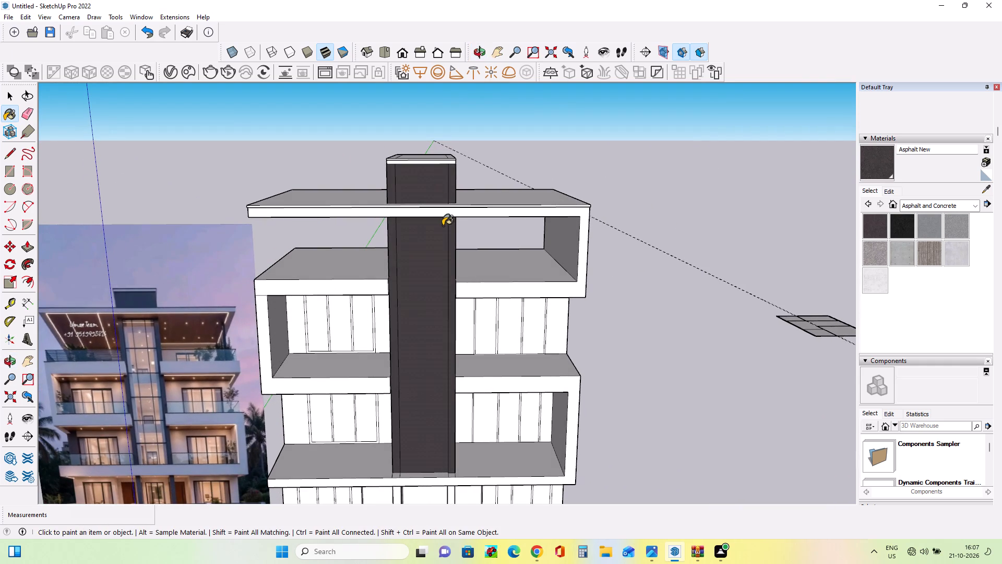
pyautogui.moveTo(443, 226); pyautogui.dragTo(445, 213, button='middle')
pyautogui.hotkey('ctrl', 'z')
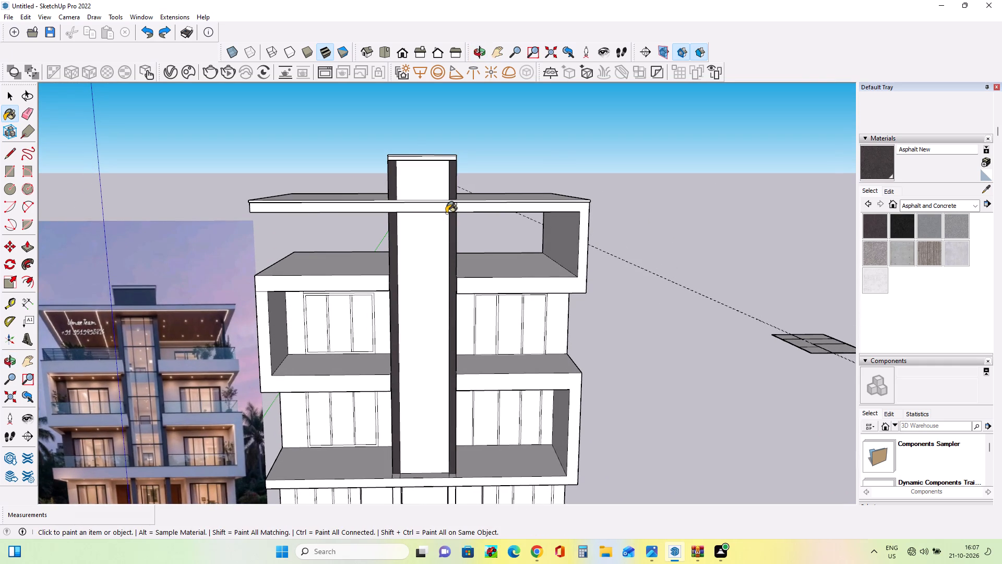
# Draw an edge across the tower's central front face at roof level, between the two dark side strips.
pyautogui.moveTo(454, 215); pyautogui.dragTo(440, 280, button='middle')
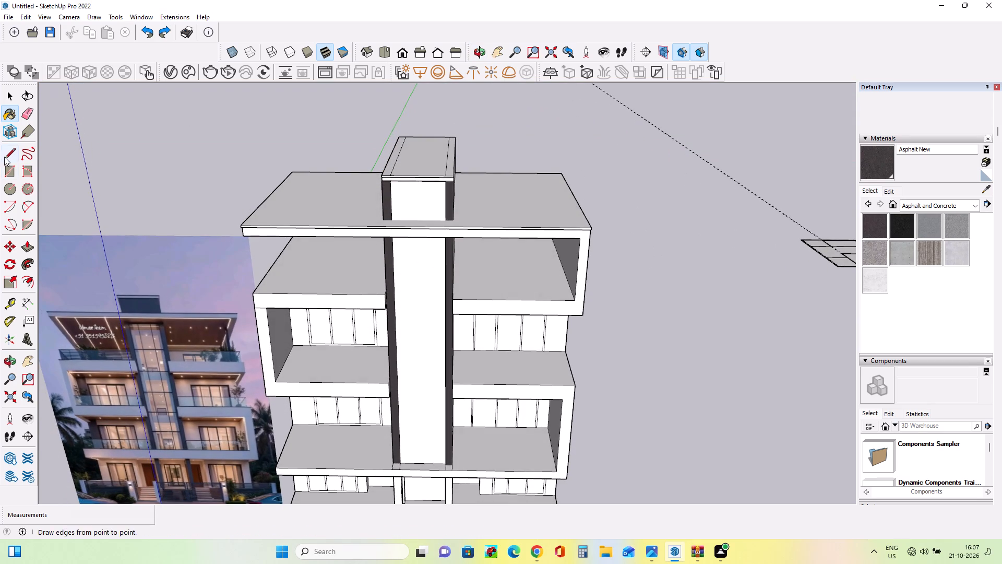
pyautogui.click(4, 156)
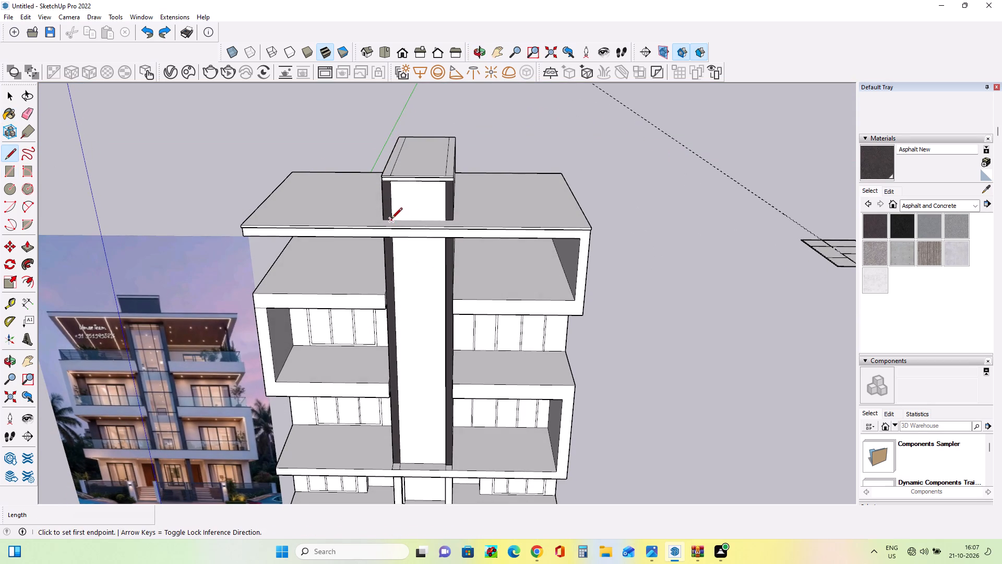
pyautogui.click(392, 220)
pyautogui.click(446, 221)
# Paint the tower's front section above the roof and the thin upper band of its cap with Asphalt New.
pyautogui.moveTo(444, 250); pyautogui.dragTo(468, 224, button='middle')
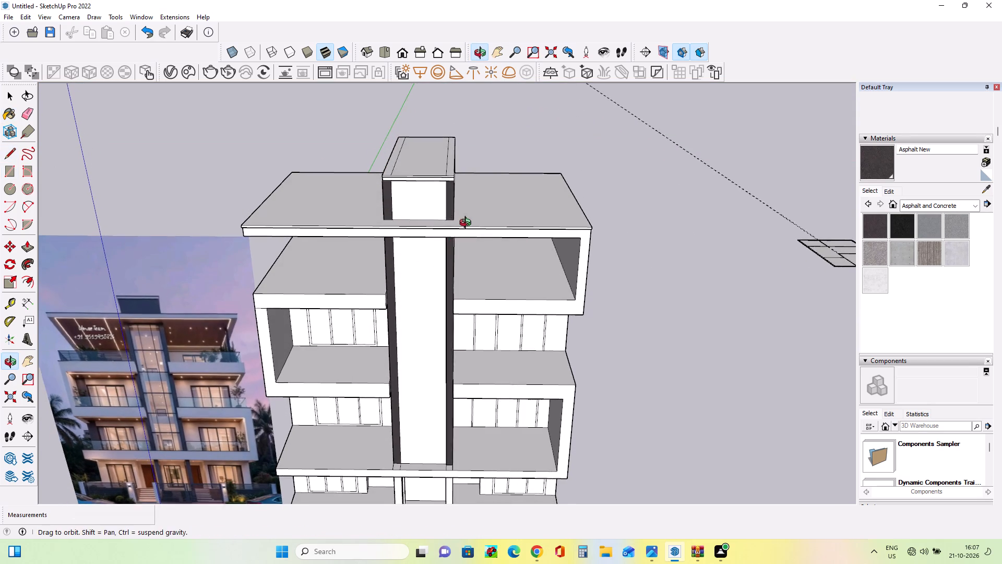
pyautogui.moveTo(468, 224); pyautogui.dragTo(472, 219, button='middle')
pyautogui.click(867, 225)
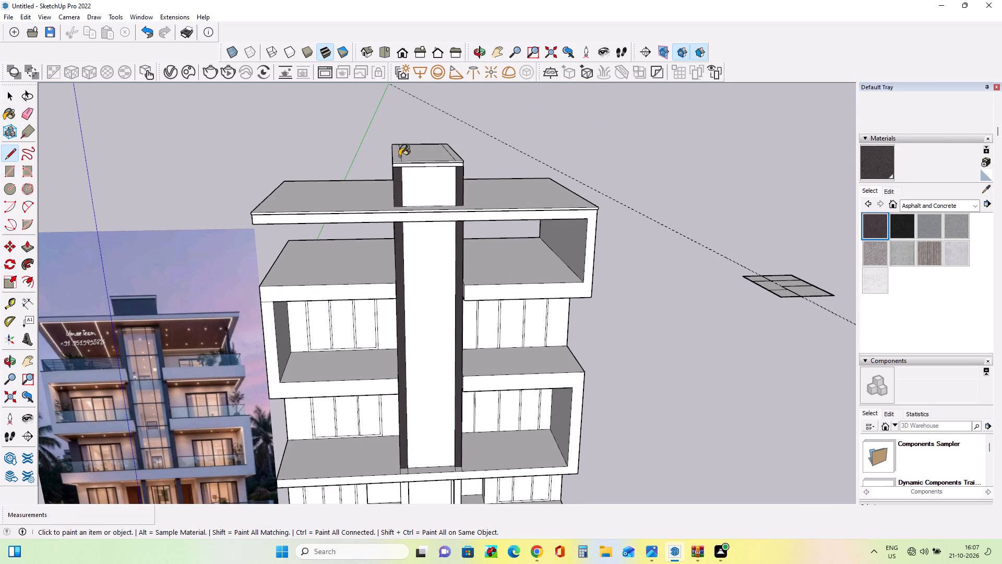
pyautogui.click(421, 181)
pyautogui.moveTo(457, 201); pyautogui.dragTo(468, 160, button='middle')
pyautogui.scroll(5, 424, 140)
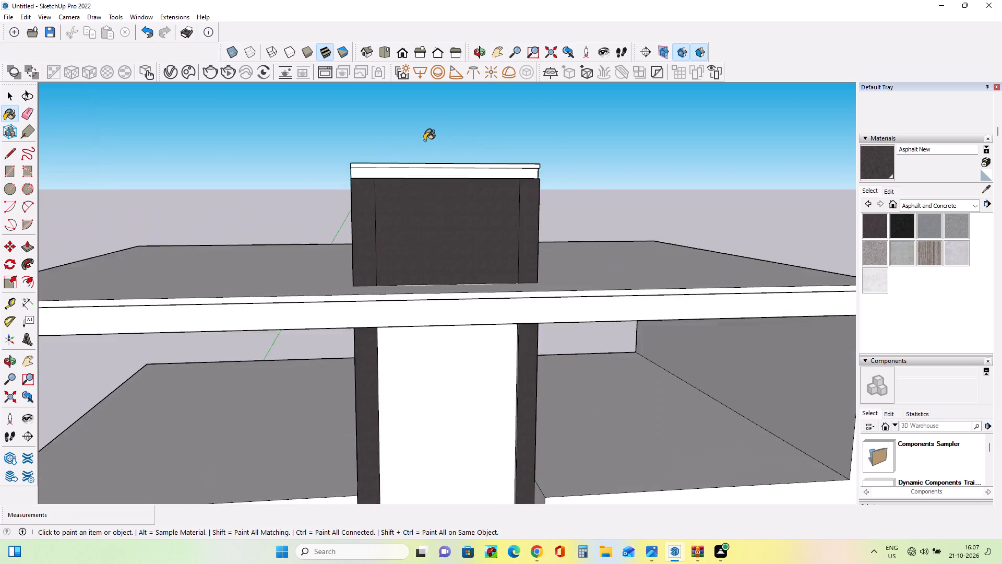
pyautogui.scroll(2, 424, 140)
pyautogui.scroll(-4, 440, 187)
pyautogui.scroll(2, 433, 204)
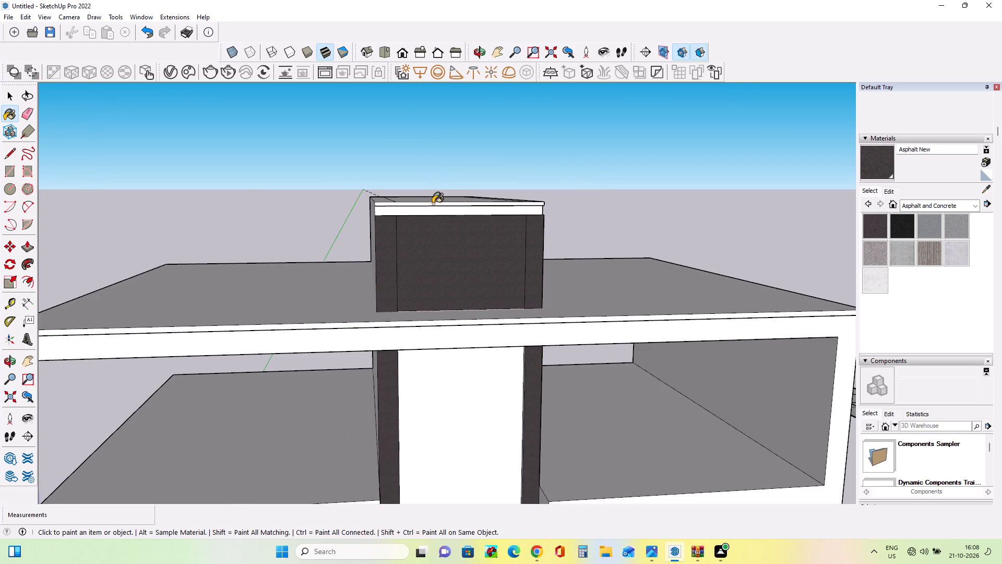
pyautogui.click(433, 204)
# Paint the front faces of the two ground-floor columns beneath the tower with Asphalt New.
pyautogui.scroll(-8, 361, 193)
pyautogui.moveTo(364, 203); pyautogui.dragTo(368, 215, button='middle')
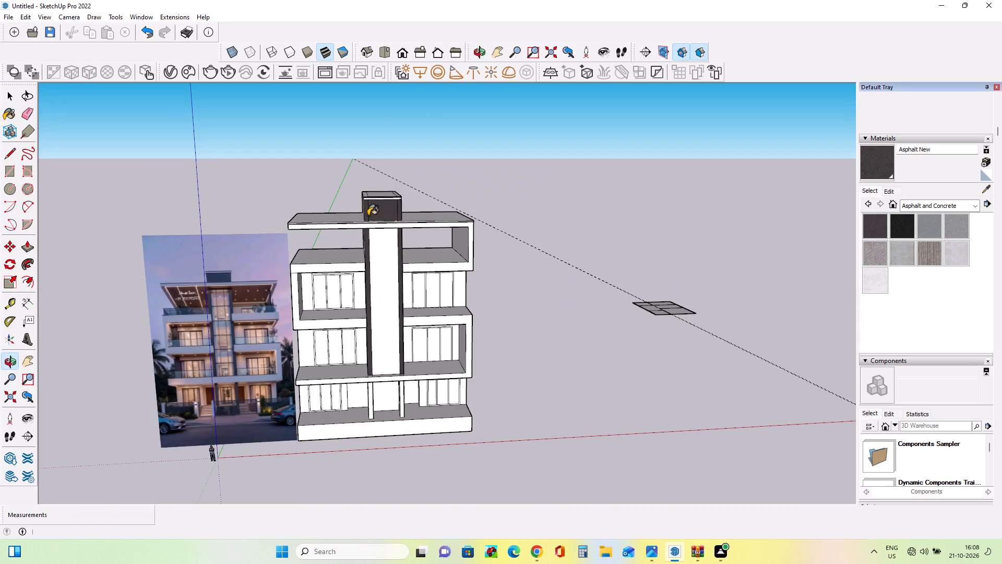
pyautogui.scroll(2, 398, 350)
pyautogui.moveTo(397, 344); pyautogui.dragTo(393, 338, button='middle')
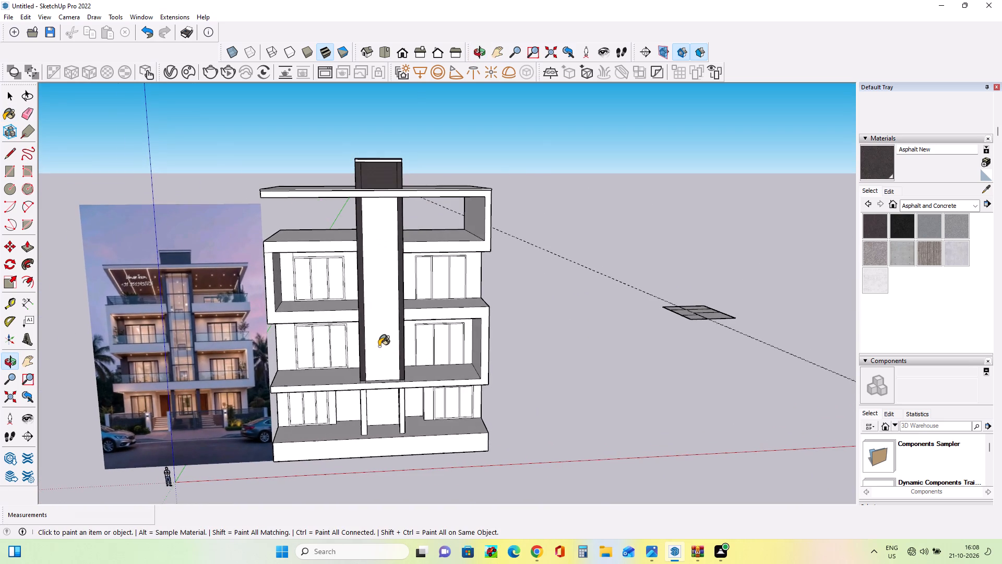
pyautogui.scroll(3, 379, 347)
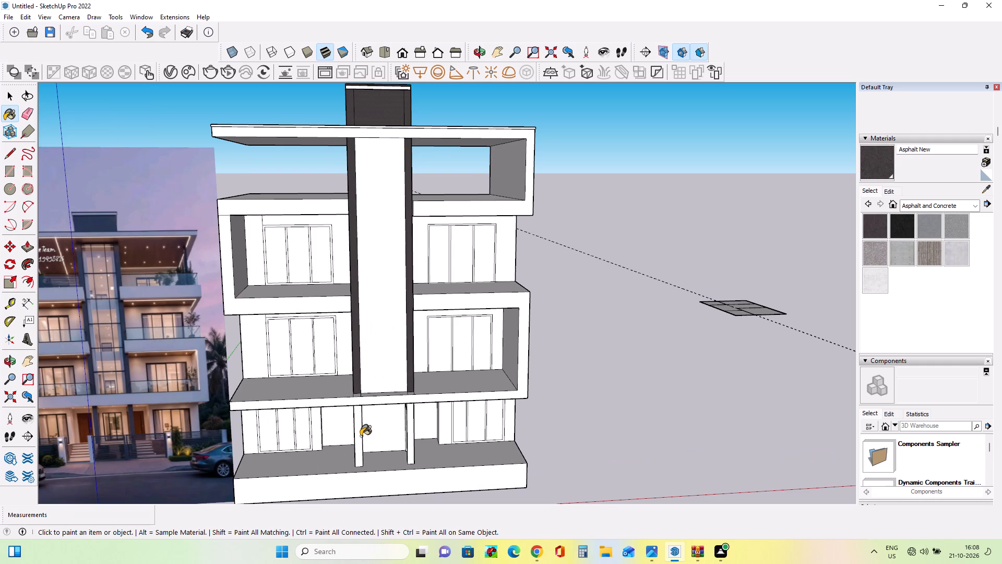
pyautogui.click(361, 436)
pyautogui.click(409, 440)
# Compare the painted tower and columns with the reference façade image, examining the building from several angles.
pyautogui.moveTo(445, 412); pyautogui.dragTo(465, 431, button='middle')
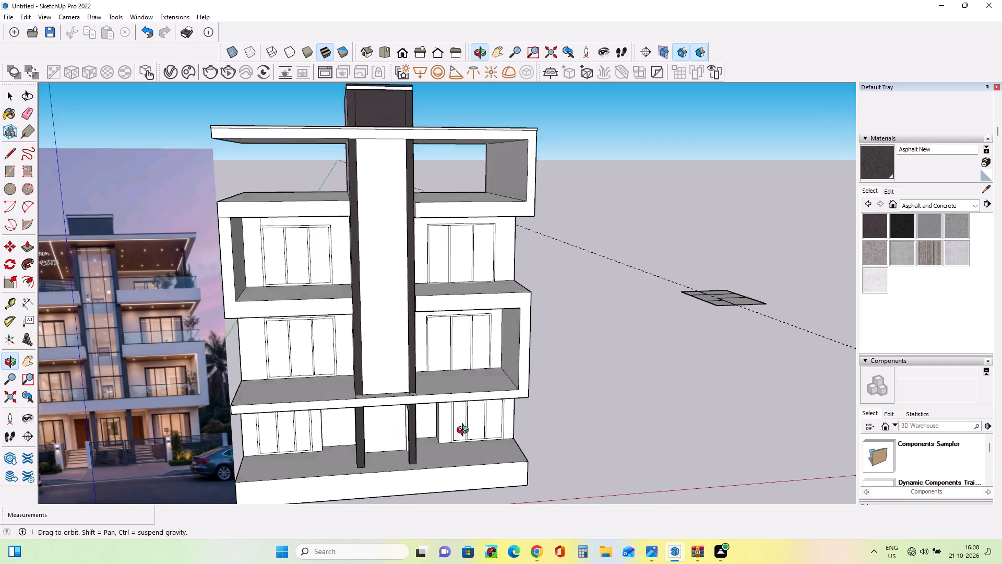
pyautogui.moveTo(465, 431); pyautogui.dragTo(445, 448, button='middle')
pyautogui.moveTo(399, 429); pyautogui.dragTo(407, 441, button='middle')
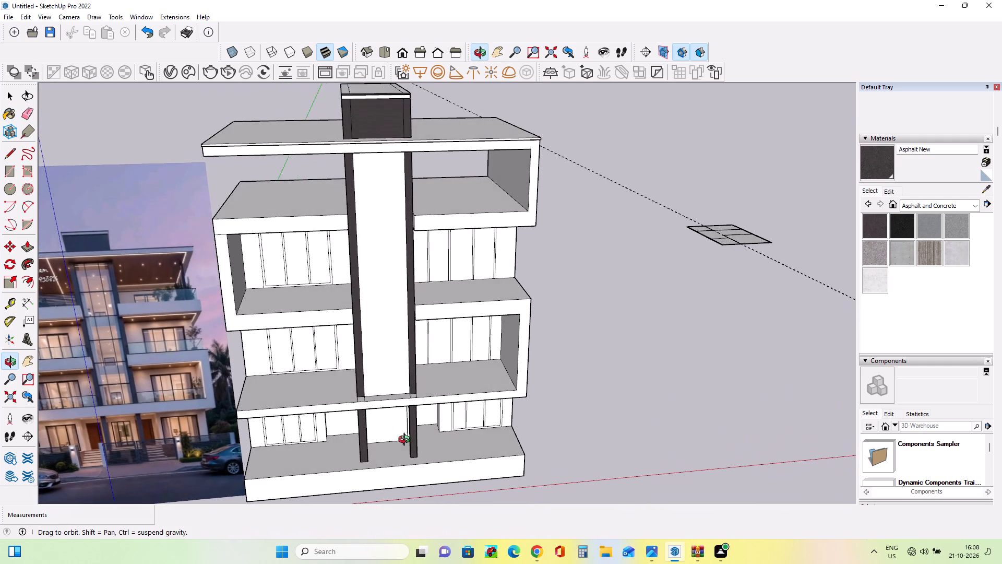
pyautogui.moveTo(407, 441); pyautogui.dragTo(402, 373, button='middle')
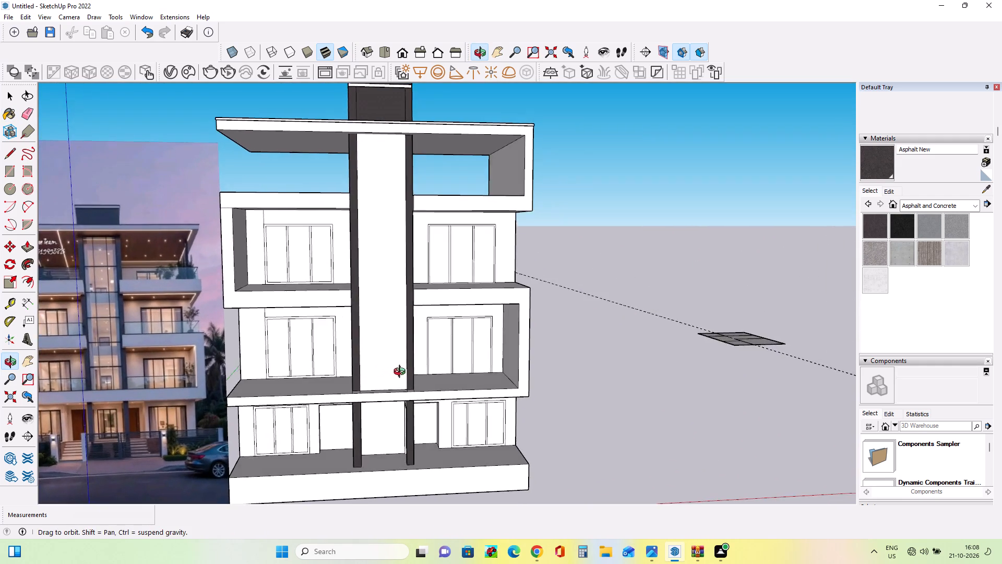
pyautogui.moveTo(402, 373); pyautogui.dragTo(466, 396, button='middle')
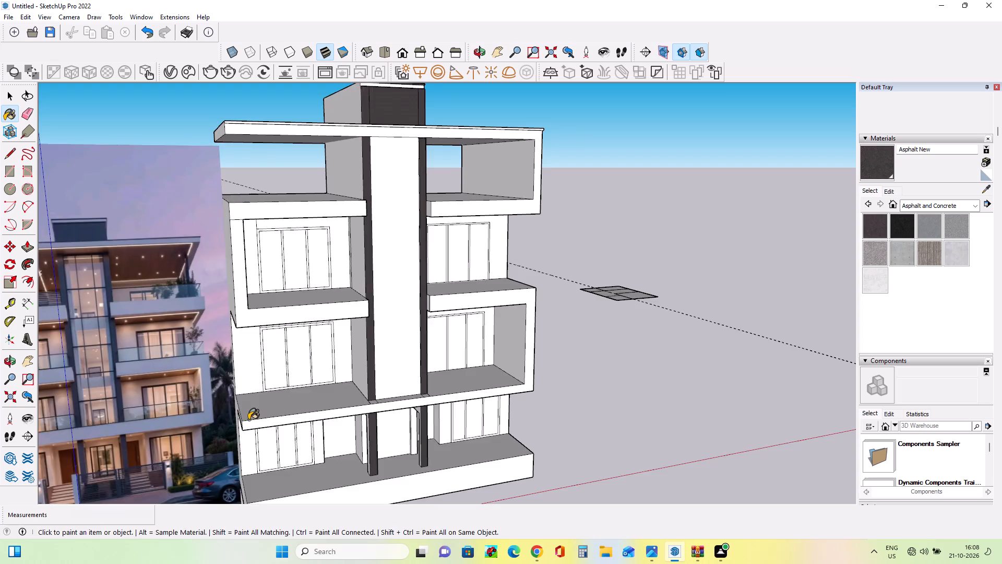
pyautogui.moveTo(277, 423); pyautogui.dragTo(202, 383, button='middle')
pyautogui.scroll(-4, 254, 325)
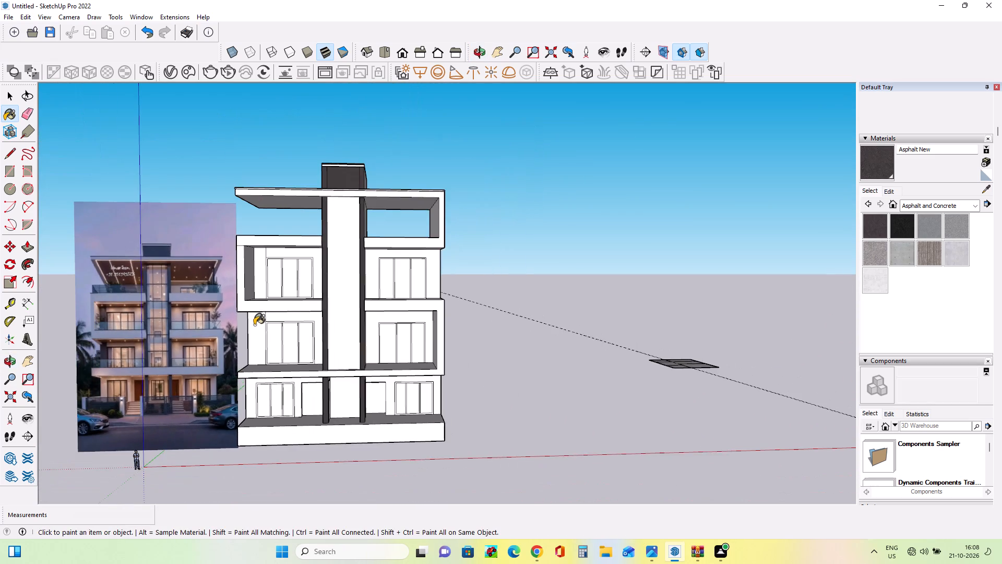
pyautogui.moveTo(259, 330); pyautogui.dragTo(265, 358, button='middle')
pyautogui.moveTo(383, 351); pyautogui.dragTo(381, 328, button='middle')
pyautogui.scroll(2, 348, 306)
pyautogui.moveTo(351, 299); pyautogui.dragTo(357, 305, button='middle')
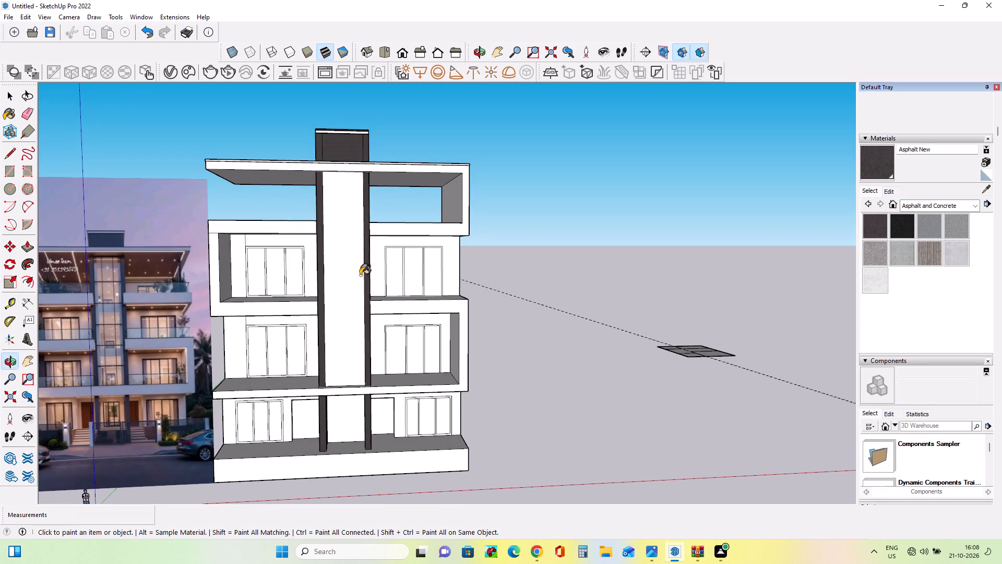
# Draw a narrow vertical mullion rectangle about 53' 7" tall on the tower's central face, roughly one third across, from roof underside to first-floor slab.
pyautogui.click(13, 167)
pyautogui.moveTo(453, 299); pyautogui.dragTo(452, 284, button='middle')
pyautogui.scroll(2, 342, 180)
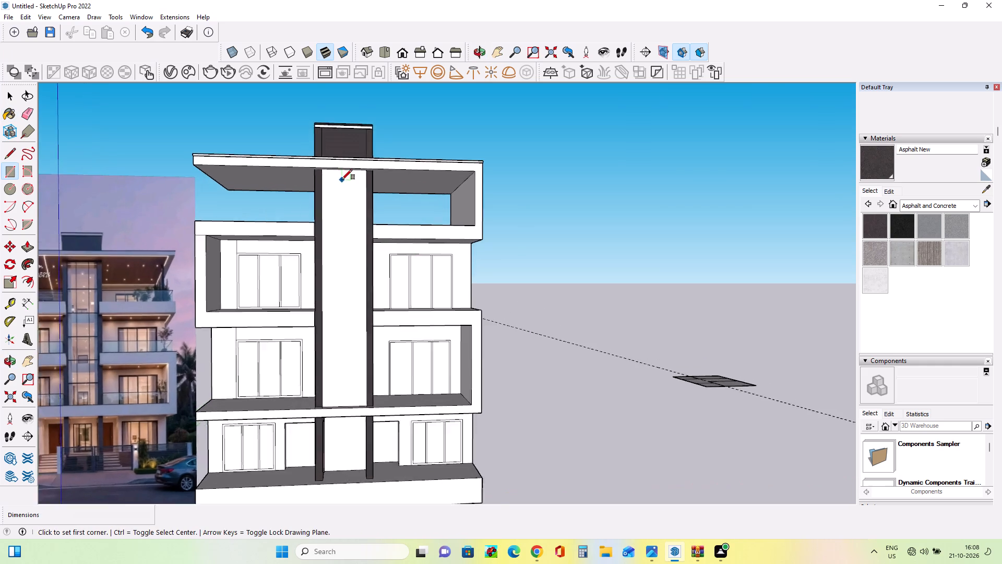
pyautogui.scroll(1, 342, 180)
pyautogui.moveTo(344, 185); pyautogui.dragTo(375, 126, button='middle')
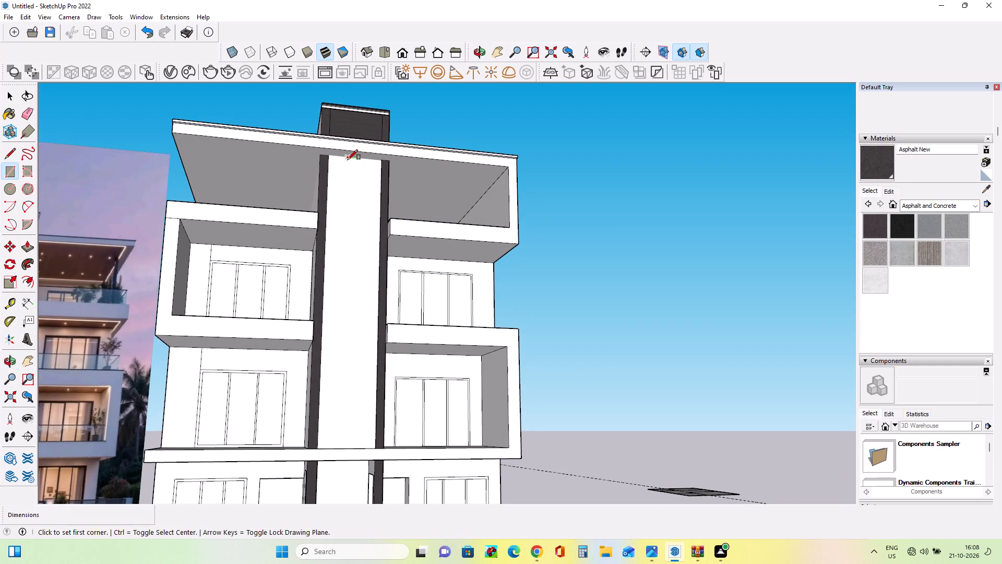
pyautogui.moveTo(348, 160); pyautogui.dragTo(349, 177)
pyautogui.scroll(-4, 338, 378)
pyautogui.moveTo(338, 387); pyautogui.dragTo(338, 404, button='middle')
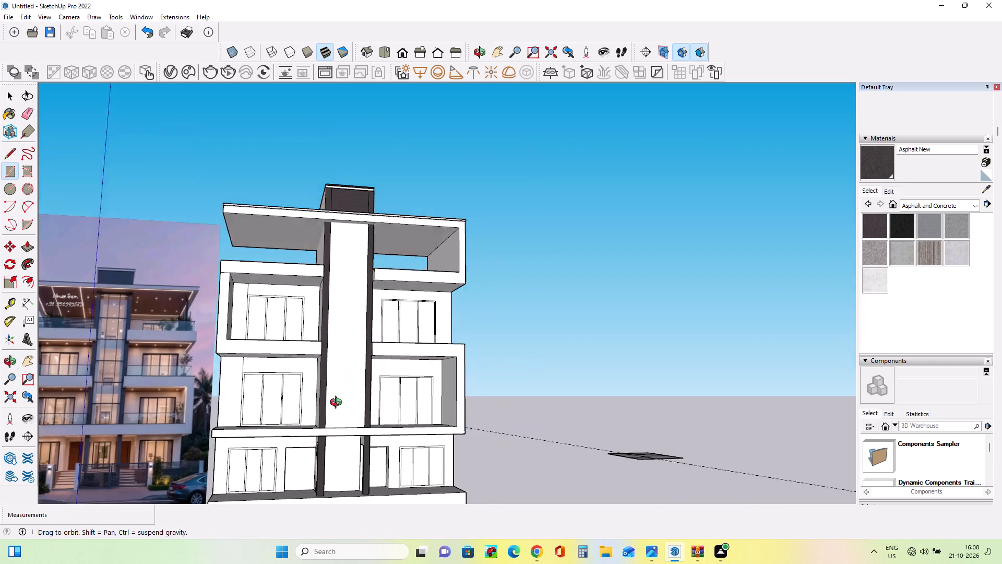
pyautogui.moveTo(338, 404); pyautogui.dragTo(343, 464, button='middle')
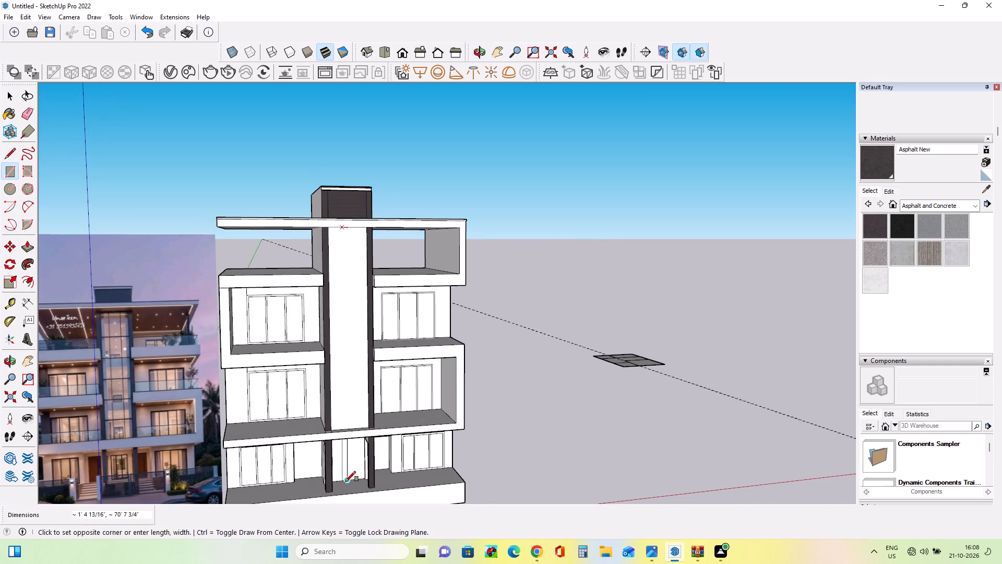
pyautogui.scroll(3, 342, 430)
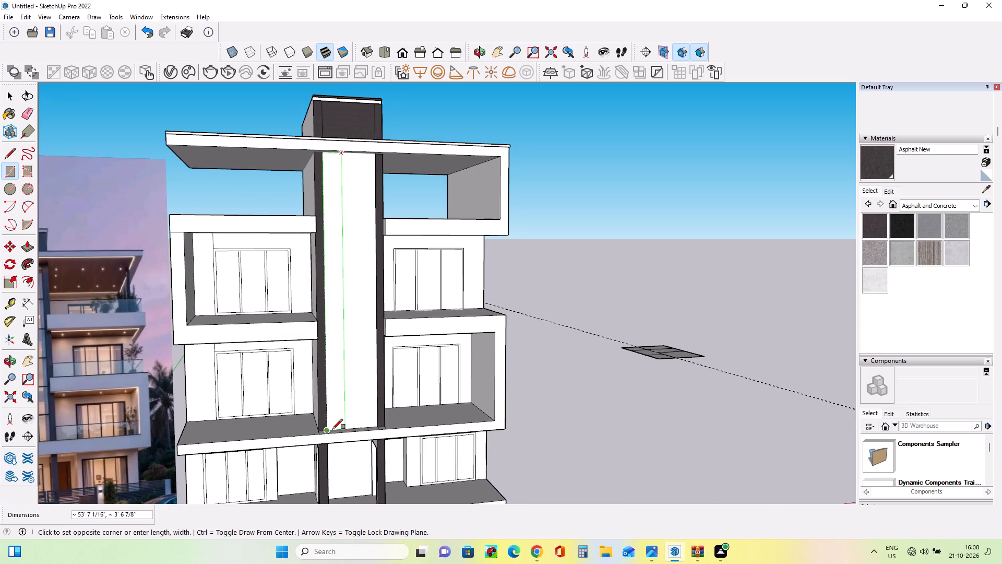
pyautogui.moveTo(346, 432); pyautogui.dragTo(306, 429, button='middle')
pyautogui.scroll(3, 342, 432)
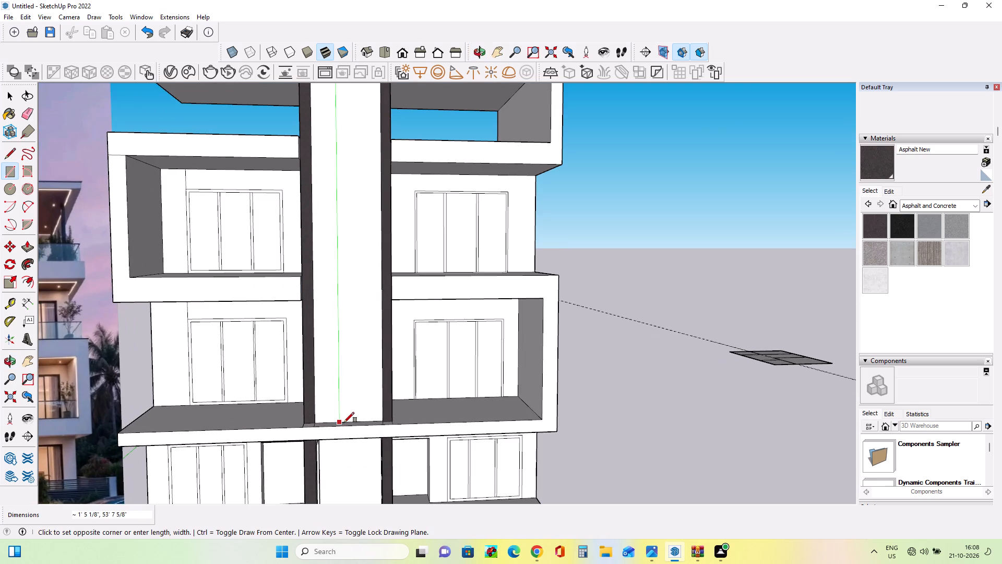
pyautogui.scroll(6, 343, 422)
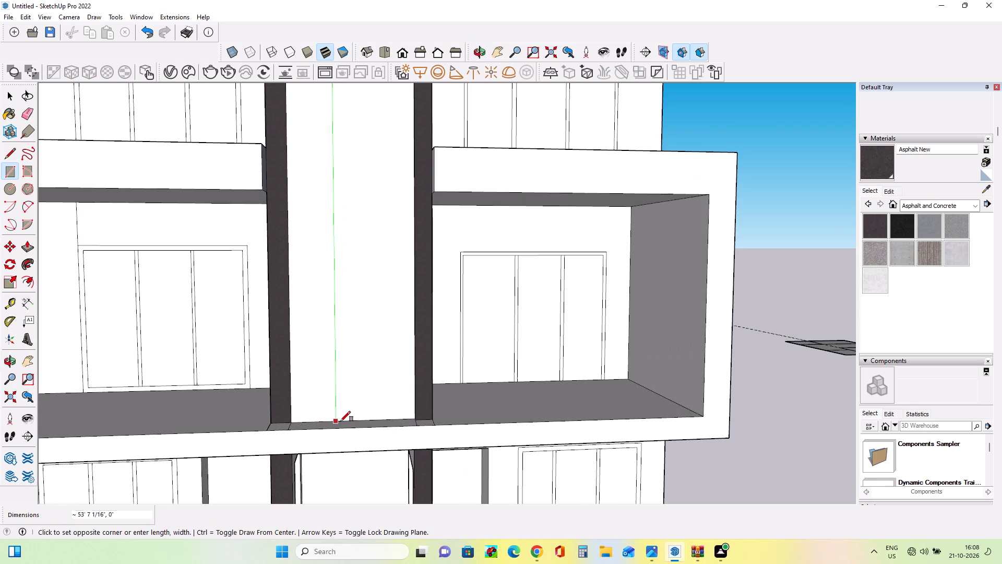
pyautogui.scroll(4, 343, 425)
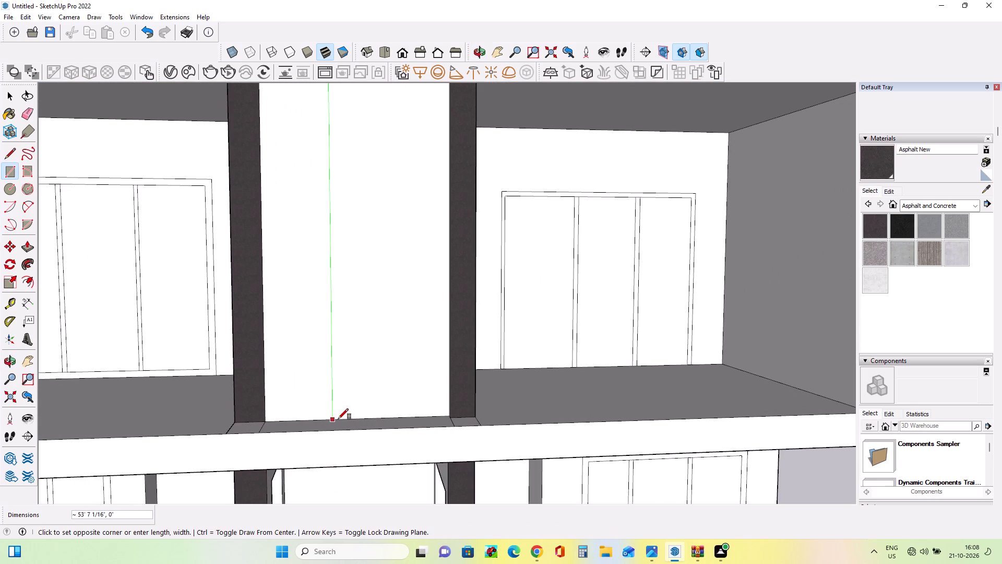
pyautogui.scroll(4, 344, 422)
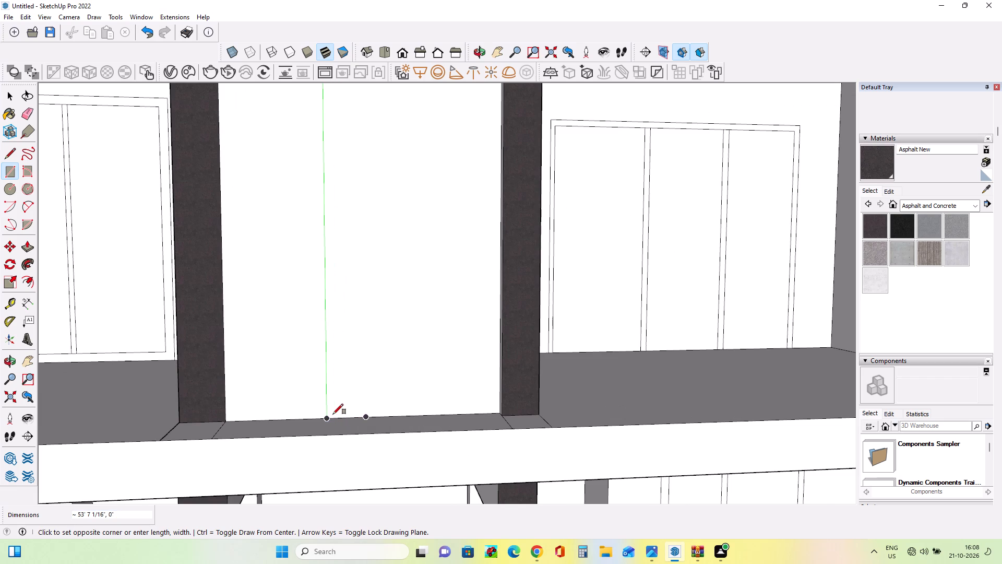
pyautogui.click(335, 417)
pyautogui.scroll(-10, 350, 409)
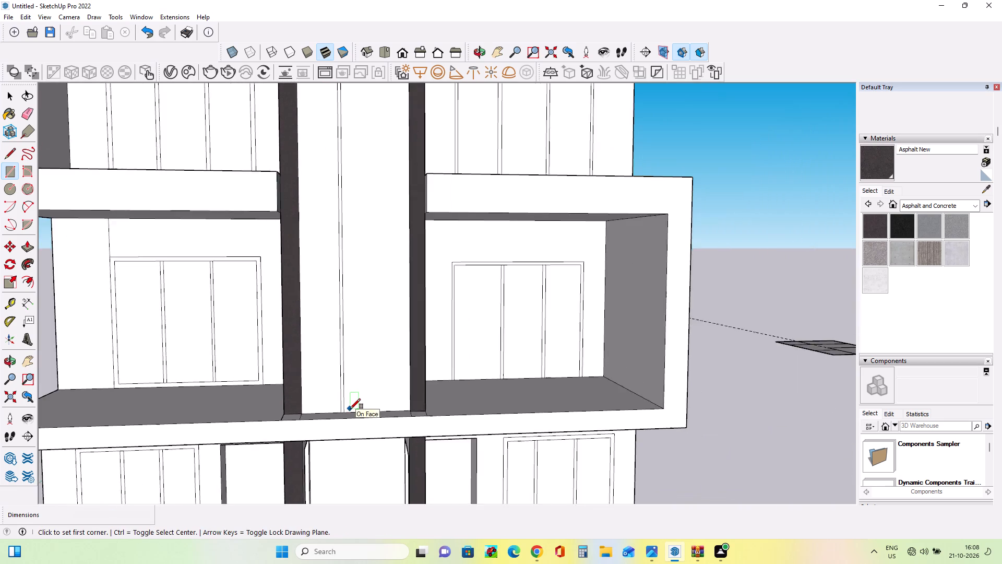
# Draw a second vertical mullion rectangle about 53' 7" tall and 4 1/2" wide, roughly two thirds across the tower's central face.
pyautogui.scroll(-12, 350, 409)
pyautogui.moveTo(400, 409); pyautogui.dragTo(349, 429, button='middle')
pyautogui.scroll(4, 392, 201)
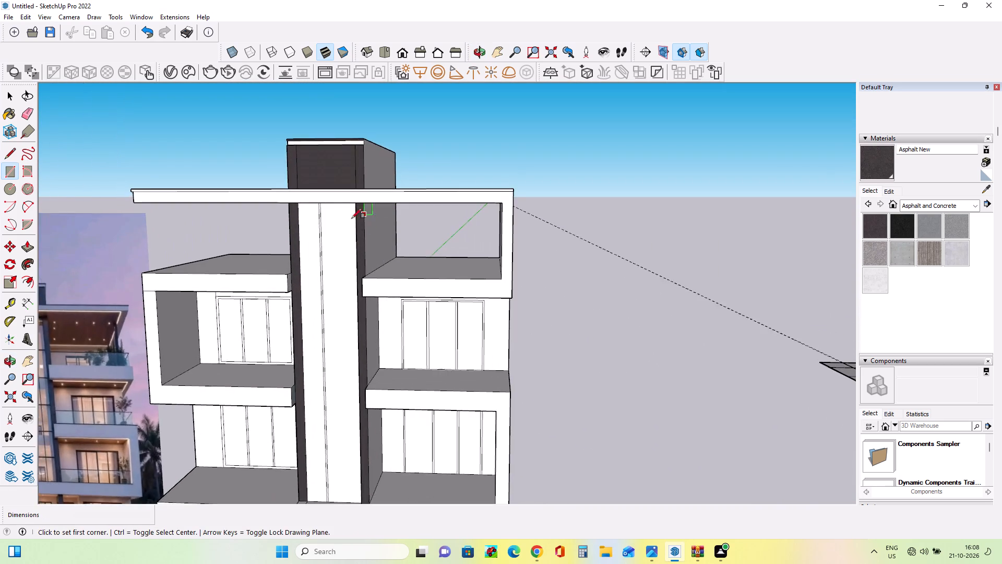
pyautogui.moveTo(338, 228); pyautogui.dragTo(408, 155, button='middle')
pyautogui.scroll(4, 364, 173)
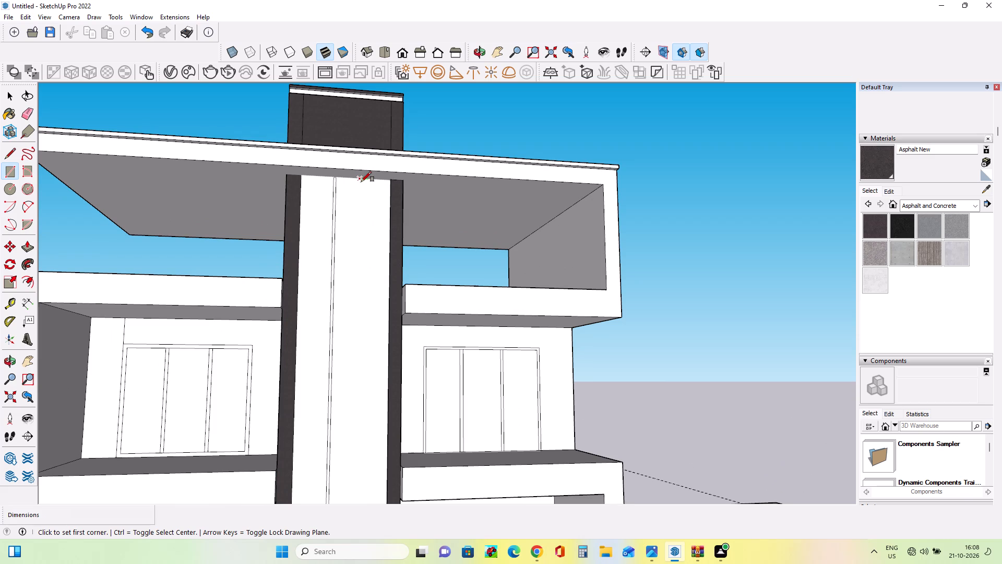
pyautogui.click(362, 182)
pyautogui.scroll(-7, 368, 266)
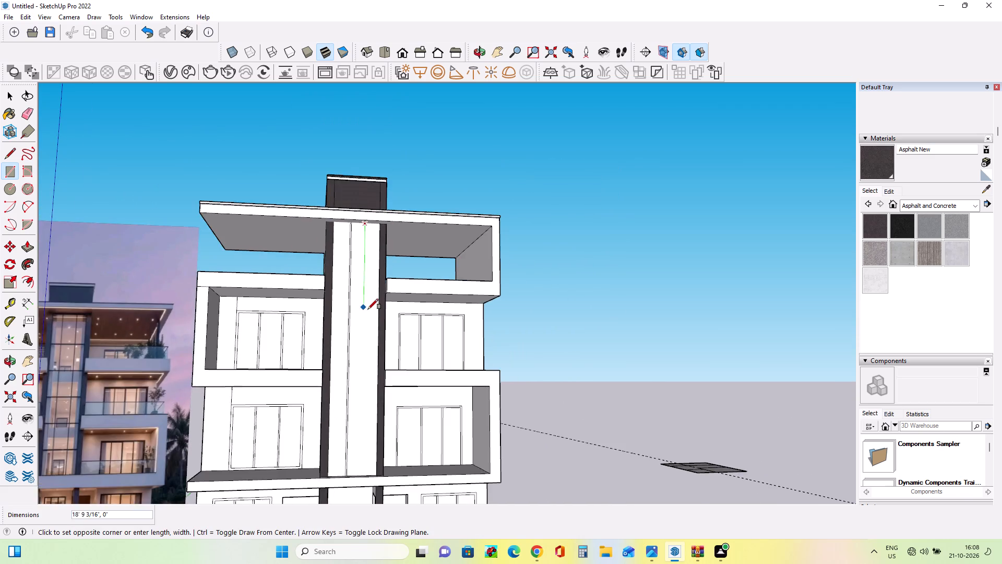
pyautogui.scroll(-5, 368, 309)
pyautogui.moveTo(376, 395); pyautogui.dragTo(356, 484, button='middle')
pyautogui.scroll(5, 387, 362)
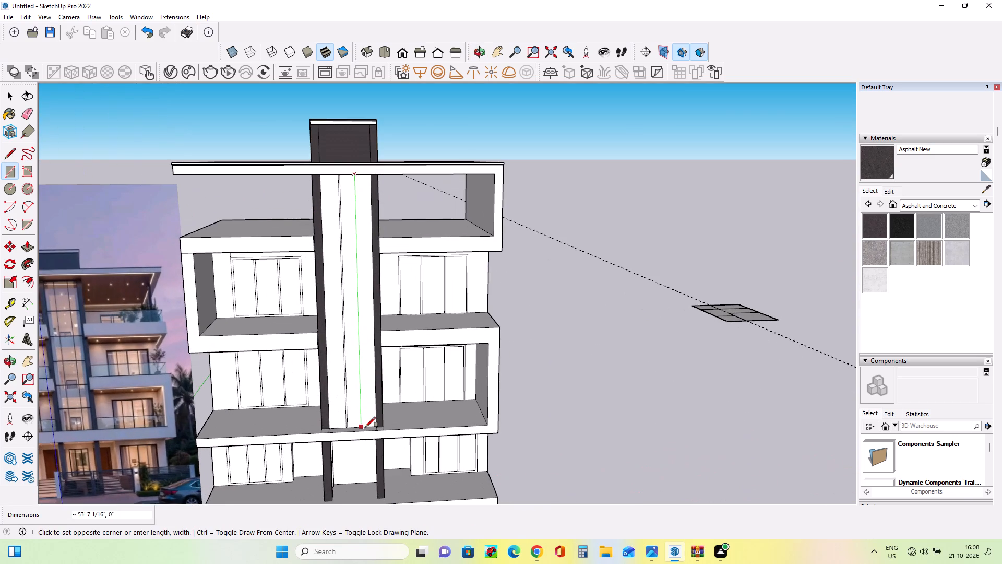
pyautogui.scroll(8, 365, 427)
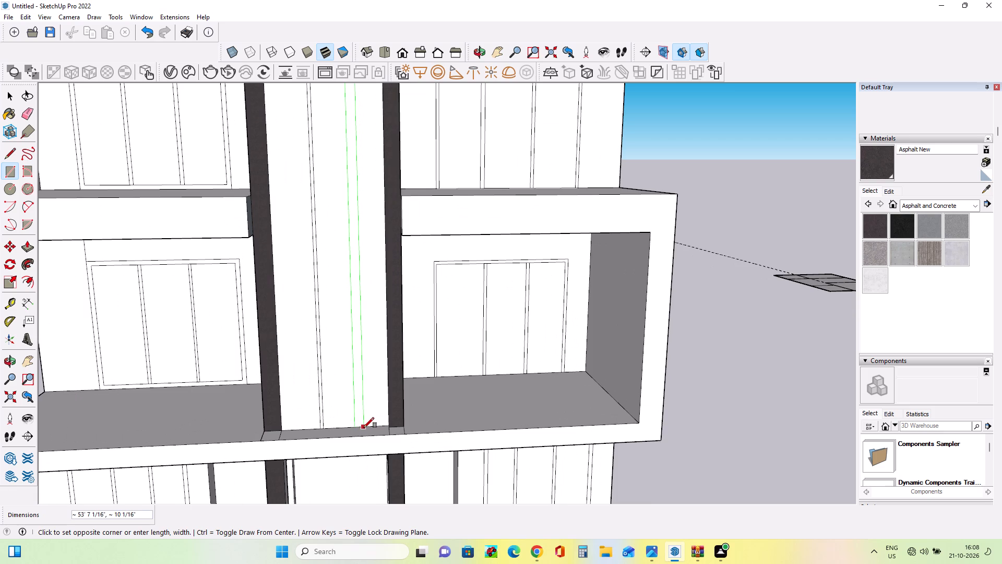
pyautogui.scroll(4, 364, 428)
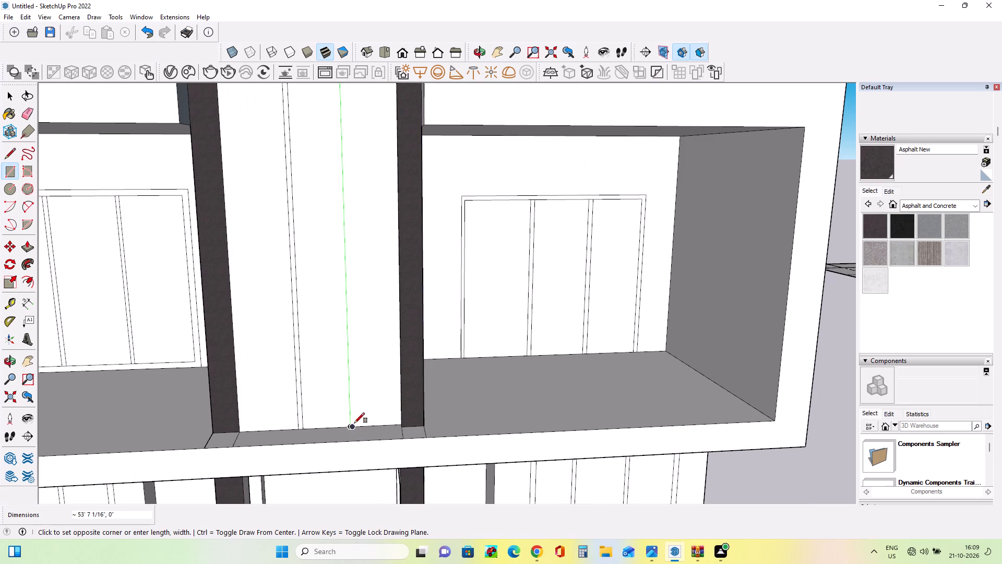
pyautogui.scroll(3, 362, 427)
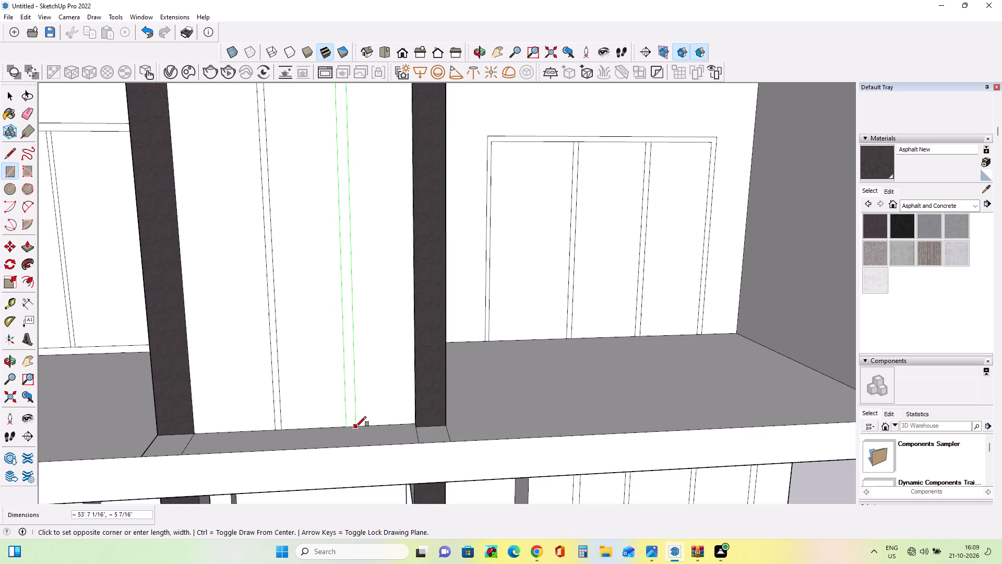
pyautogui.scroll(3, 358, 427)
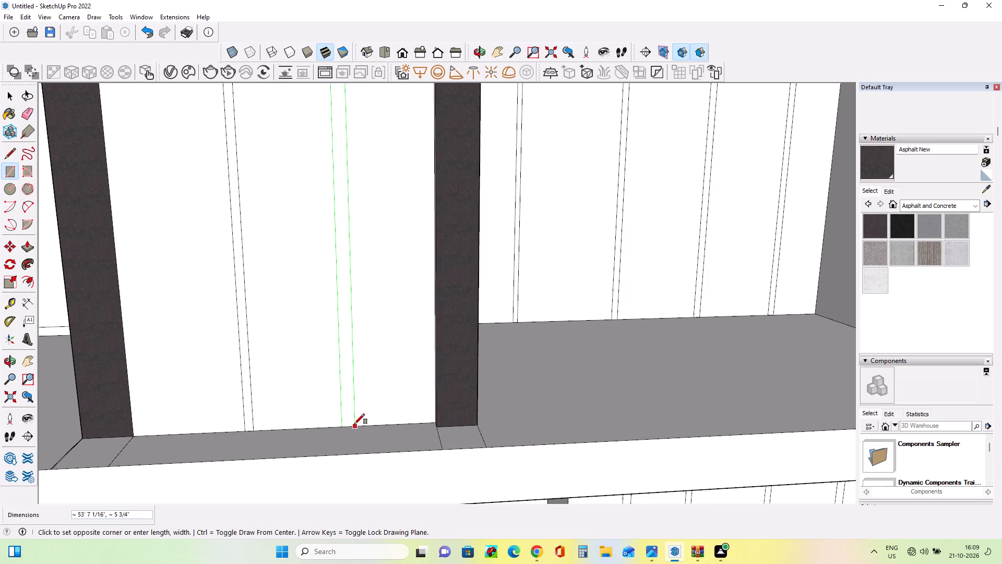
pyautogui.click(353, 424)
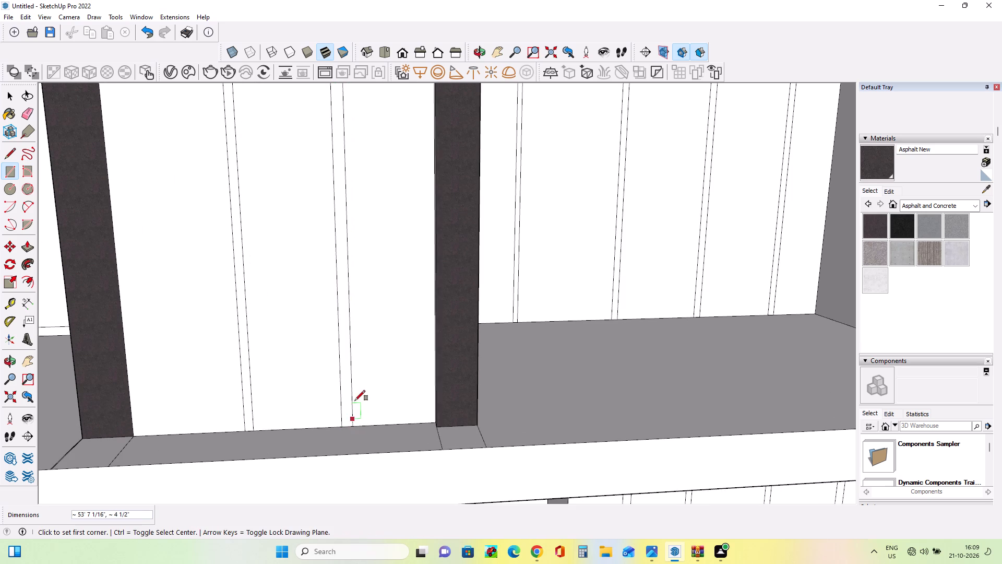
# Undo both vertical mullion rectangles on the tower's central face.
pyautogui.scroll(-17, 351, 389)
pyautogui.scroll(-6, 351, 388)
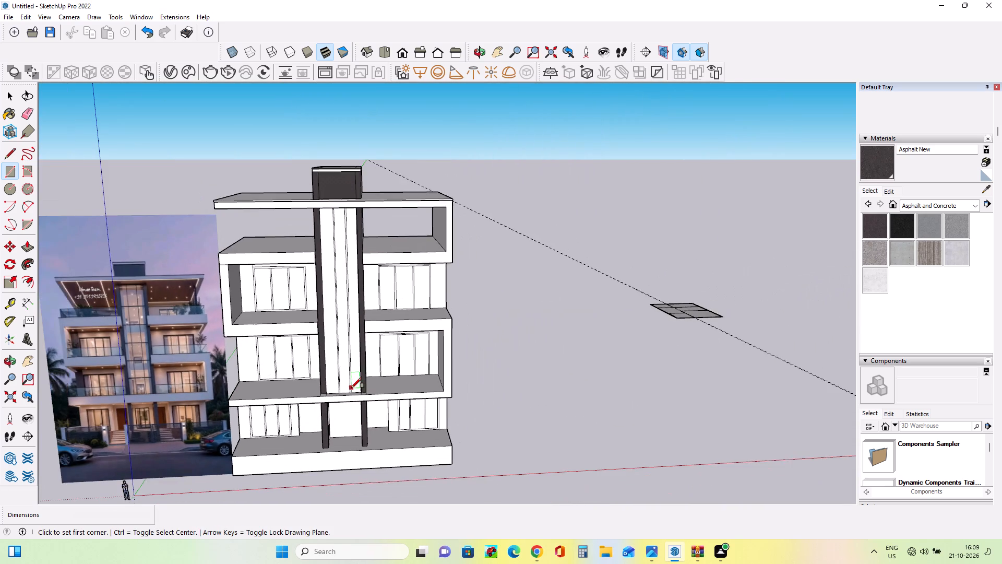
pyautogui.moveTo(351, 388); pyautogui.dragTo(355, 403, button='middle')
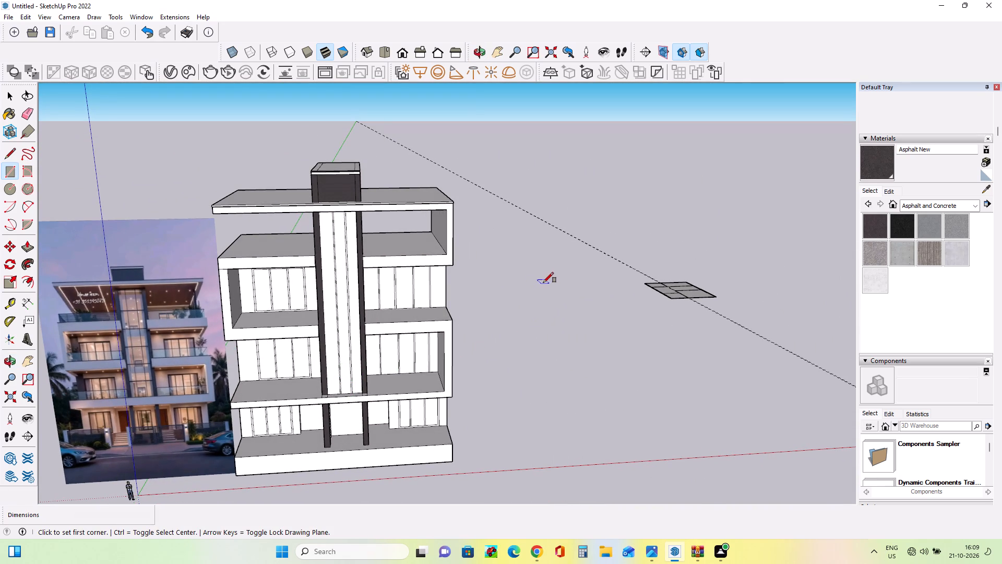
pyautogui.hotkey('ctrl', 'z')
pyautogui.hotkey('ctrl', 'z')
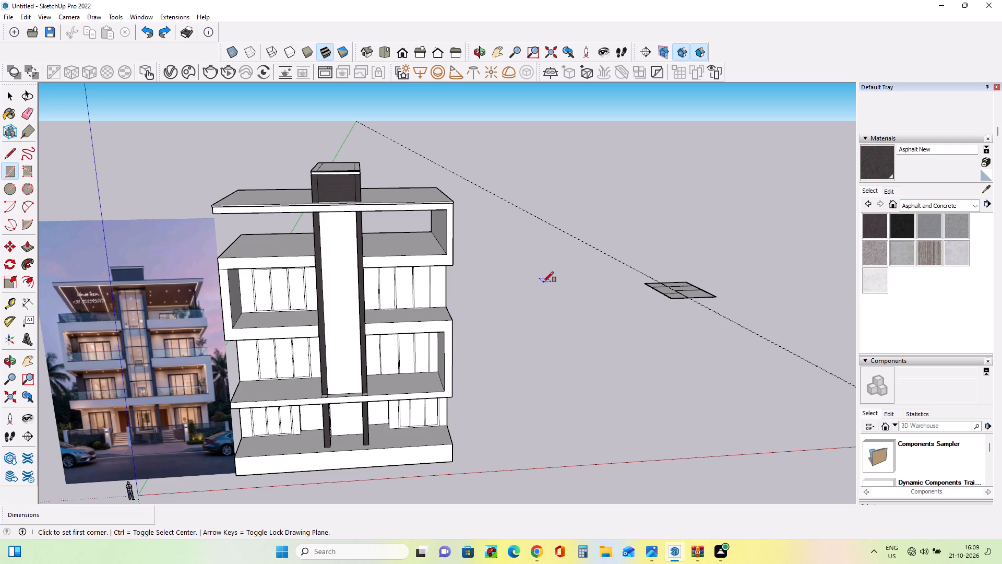
# Draw a vertical mullion rectangle about 53' 7" tall and 8" wide from roof underside to first-floor slab, about one quarter across the tower's central face.
pyautogui.moveTo(410, 325); pyautogui.dragTo(430, 189, button='middle')
pyautogui.scroll(3, 325, 217)
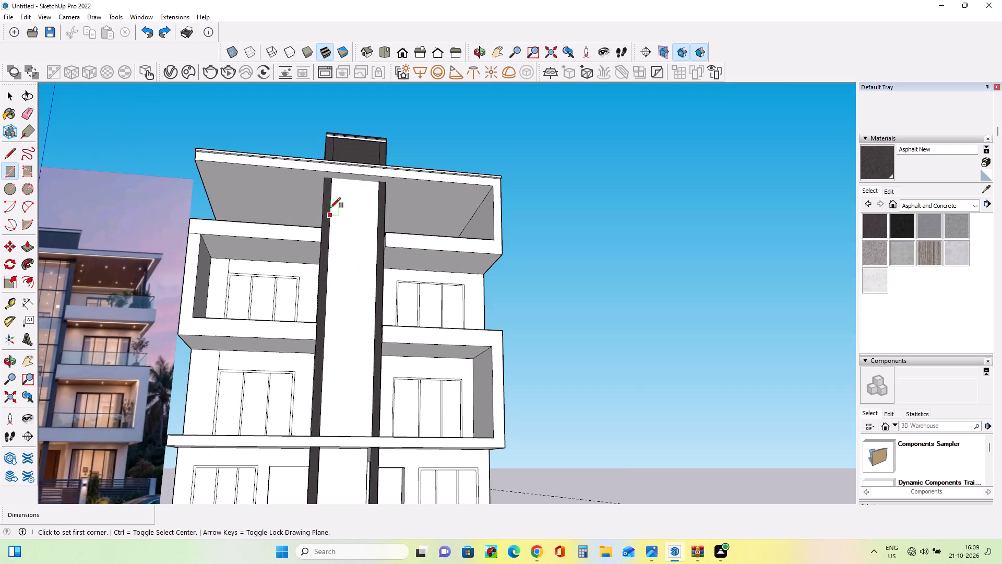
pyautogui.scroll(-4, 347, 189)
pyautogui.scroll(3, 340, 189)
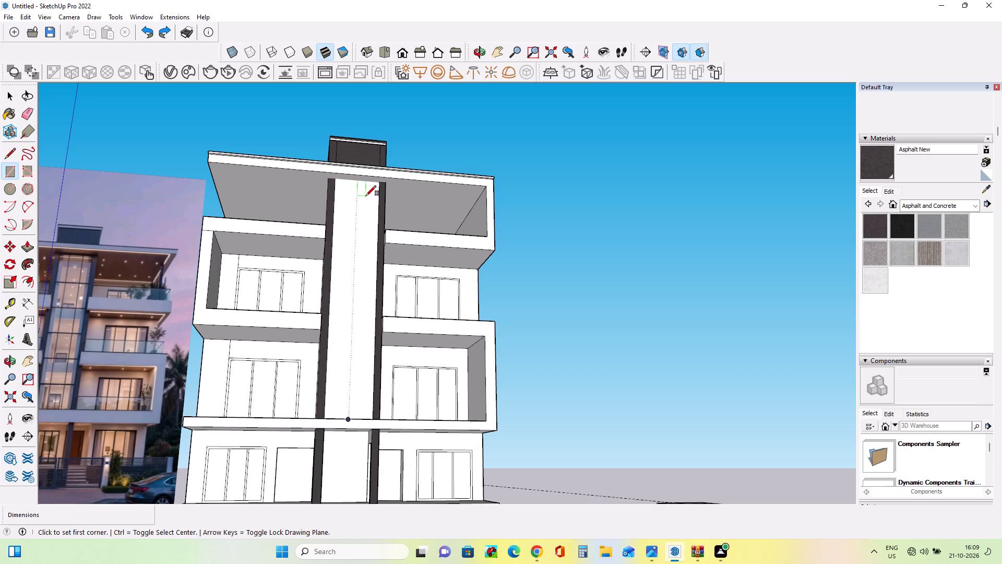
pyautogui.moveTo(366, 196); pyautogui.dragTo(298, 277, button='middle')
pyautogui.scroll(2, 326, 194)
pyautogui.moveTo(342, 201); pyautogui.dragTo(349, 207, button='middle')
pyautogui.scroll(3, 321, 196)
pyautogui.moveTo(326, 190); pyautogui.dragTo(347, 190, button='middle')
pyautogui.scroll(-7, 343, 189)
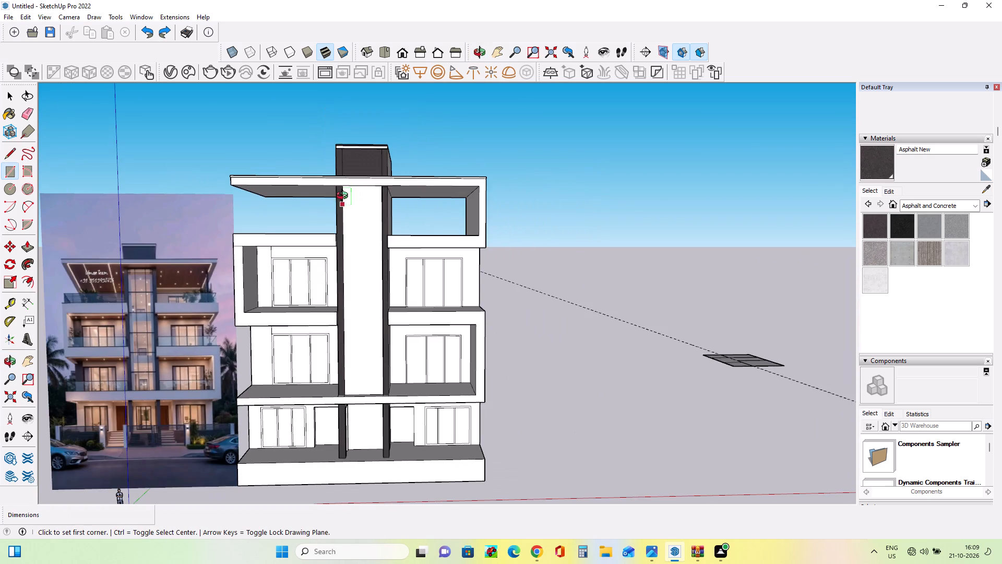
pyautogui.moveTo(343, 202); pyautogui.dragTo(368, 138, button='middle')
pyautogui.scroll(2, 352, 183)
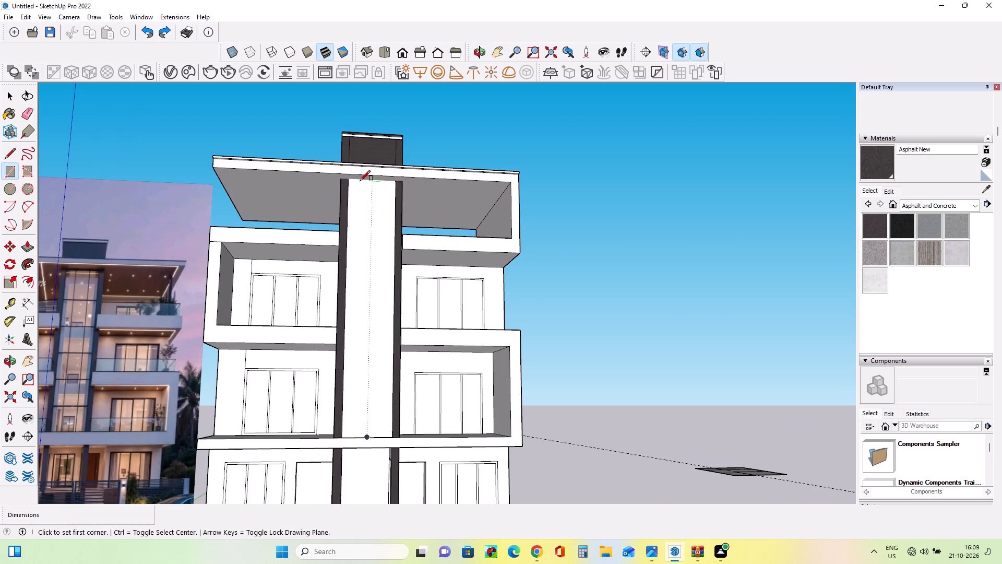
pyautogui.scroll(2, 360, 181)
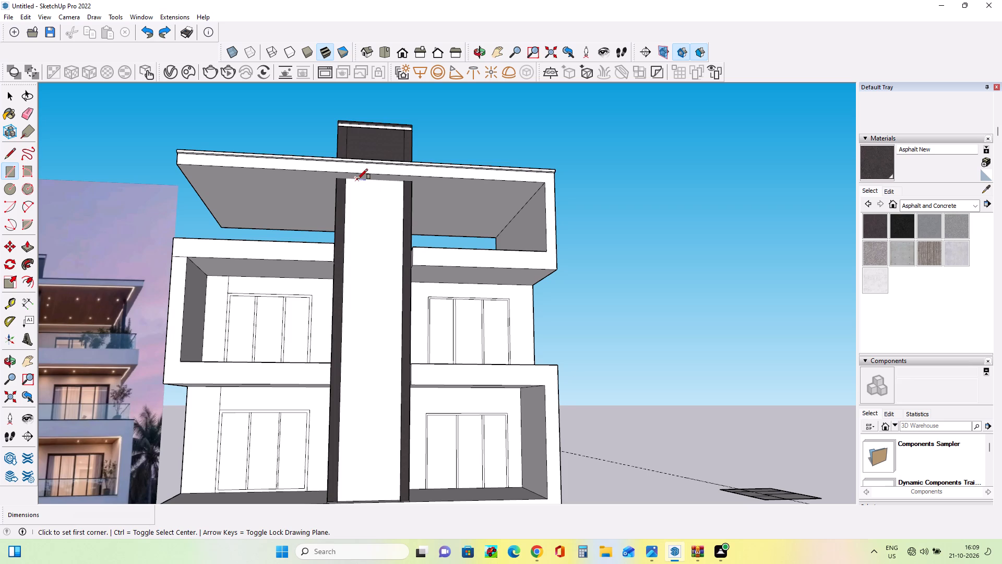
pyautogui.click(360, 180)
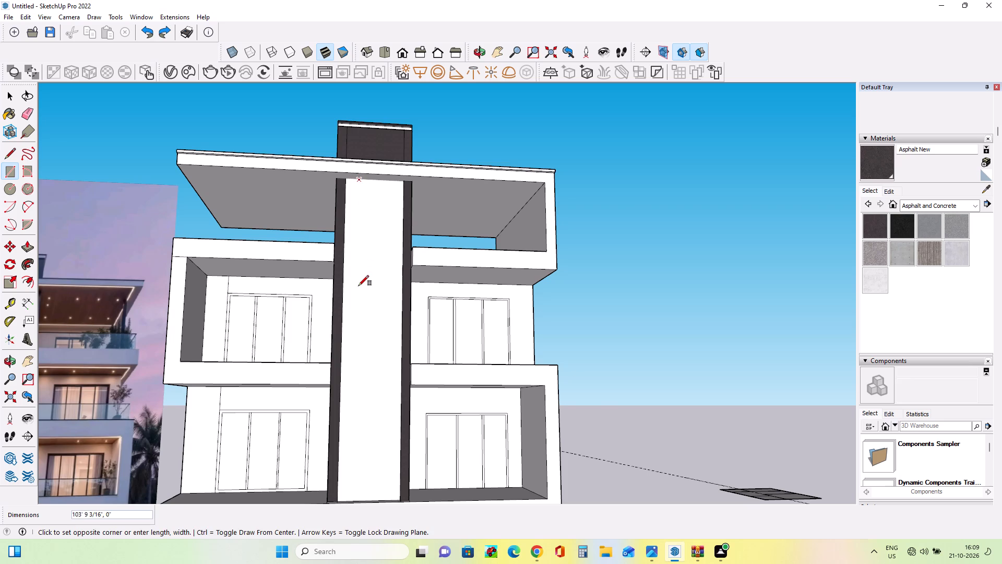
pyautogui.scroll(-9, 359, 286)
pyautogui.moveTo(365, 358); pyautogui.dragTo(322, 516, button='middle')
pyautogui.scroll(4, 356, 391)
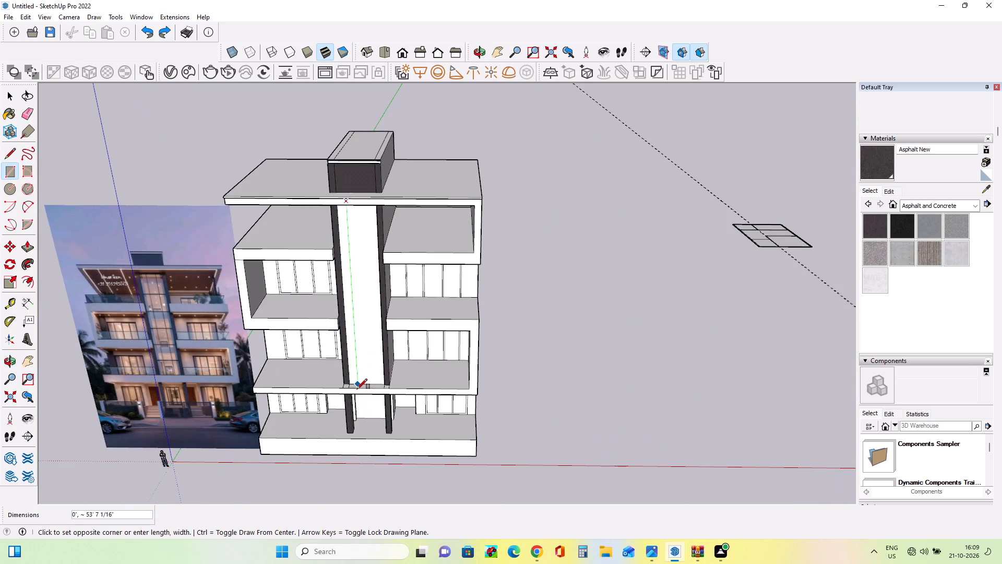
pyautogui.scroll(10, 363, 383)
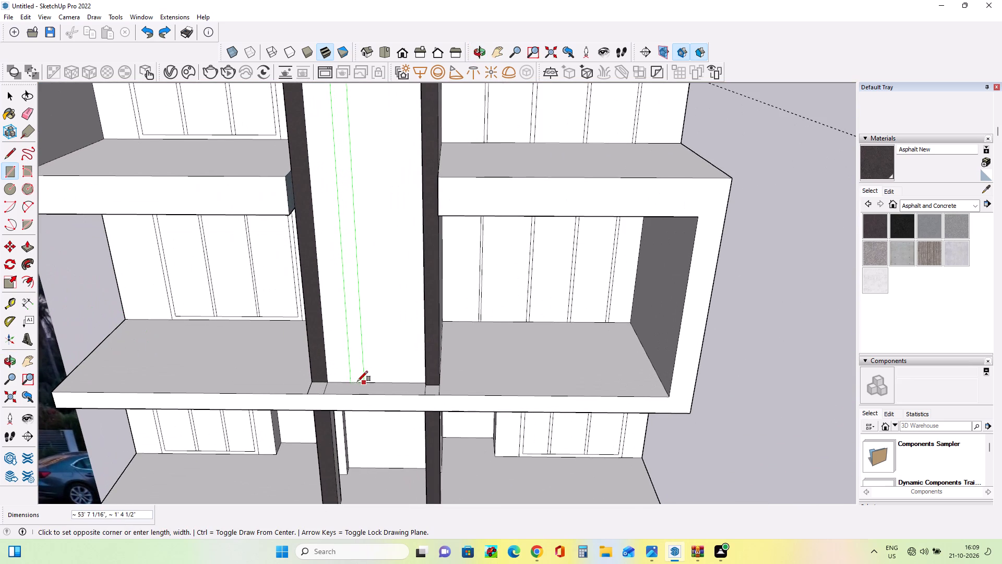
pyautogui.scroll(3, 357, 381)
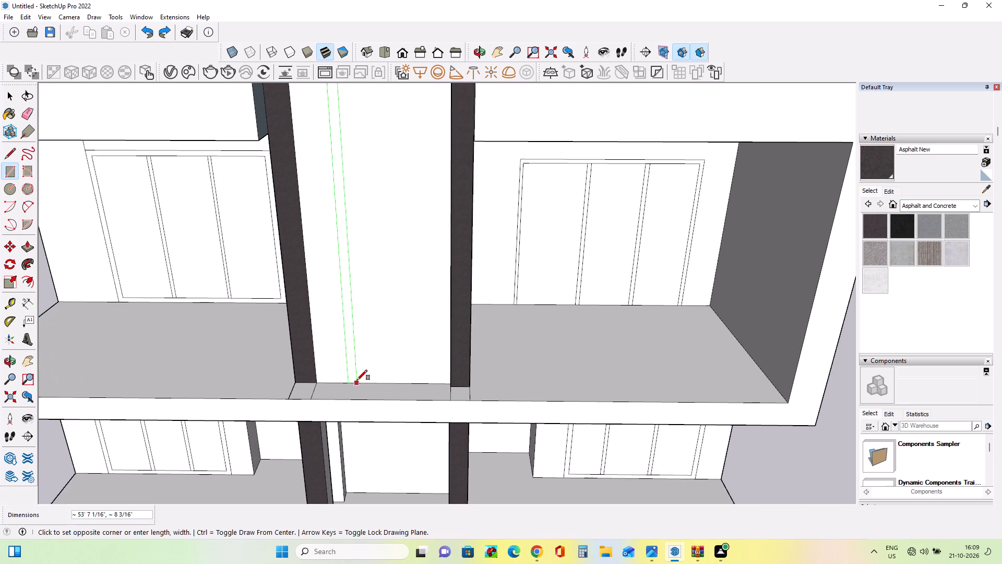
pyautogui.scroll(3, 357, 381)
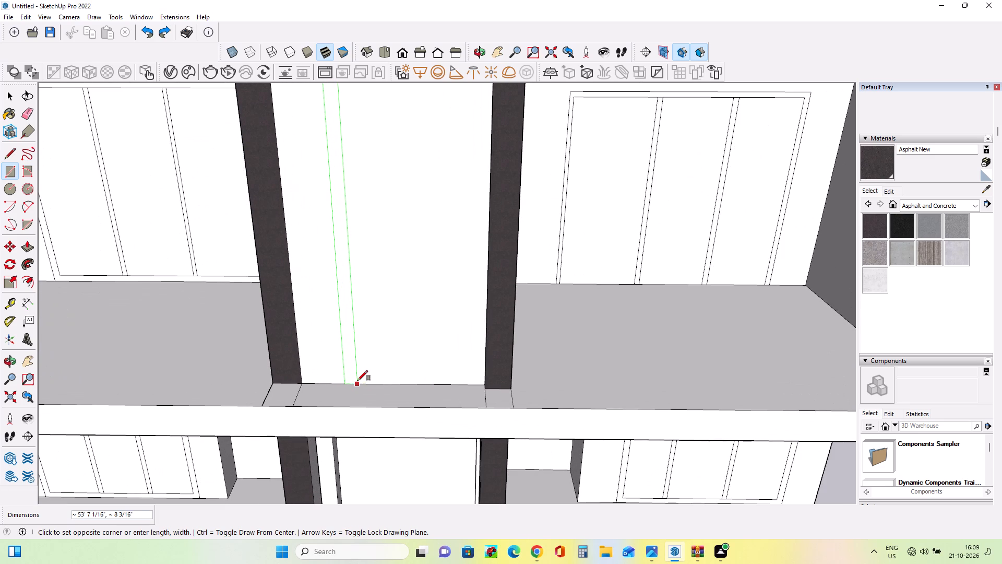
pyautogui.click(354, 383)
# Draw a matching vertical mullion rectangle about 53' 7" tall and 8" wide, about three quarters across the tower's central face.
pyautogui.scroll(-4, 369, 350)
pyautogui.scroll(1, 369, 350)
pyautogui.scroll(-15, 369, 350)
pyautogui.scroll(1, 369, 350)
pyautogui.scroll(-13, 369, 350)
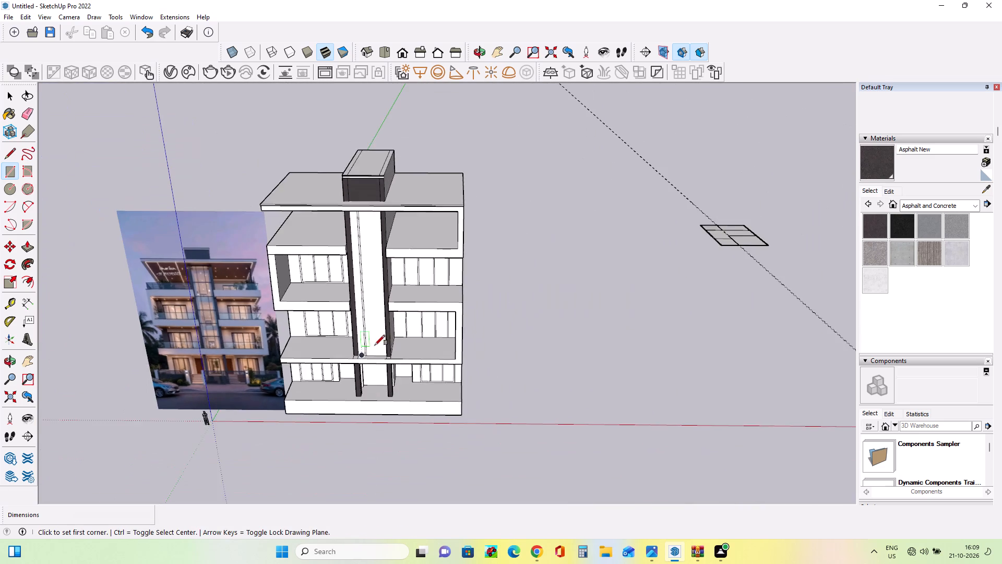
pyautogui.moveTo(375, 345); pyautogui.dragTo(428, 243, button='middle')
pyautogui.scroll(6, 386, 173)
pyautogui.moveTo(398, 187); pyautogui.dragTo(398, 132, button='middle')
pyautogui.scroll(4, 391, 169)
pyautogui.click(391, 165)
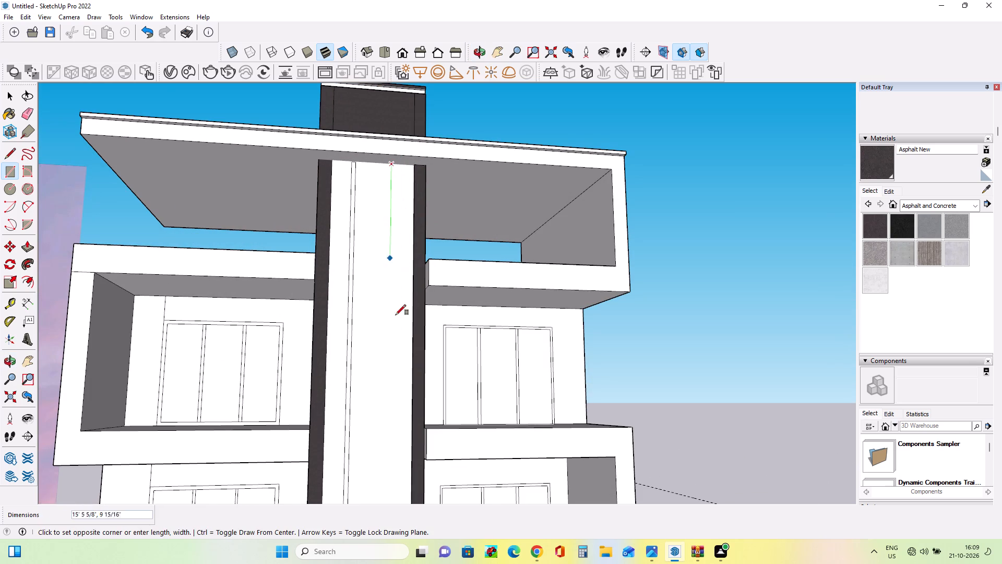
pyautogui.scroll(-15, 386, 336)
pyautogui.moveTo(396, 430); pyautogui.dragTo(380, 498, button='middle')
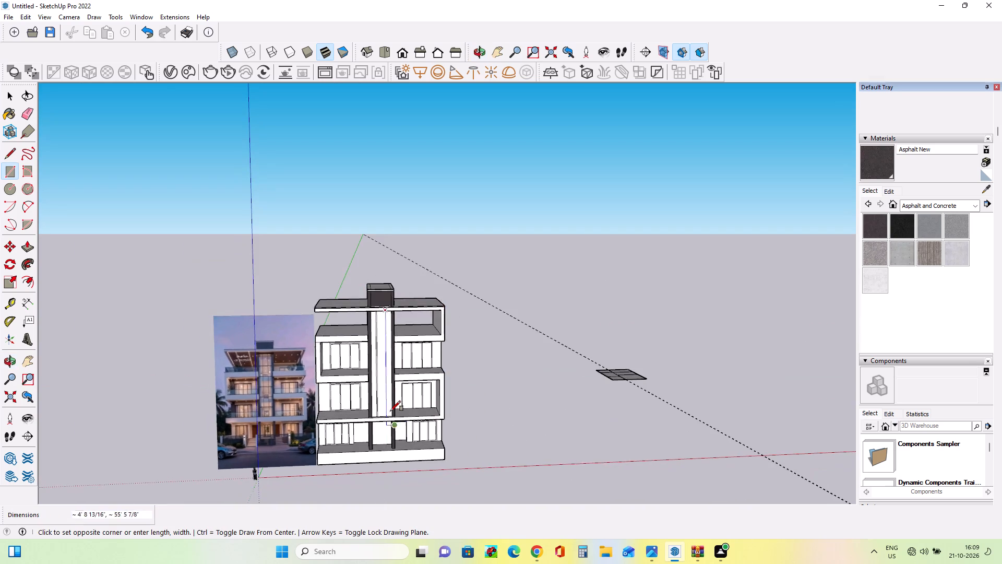
pyautogui.scroll(14, 389, 410)
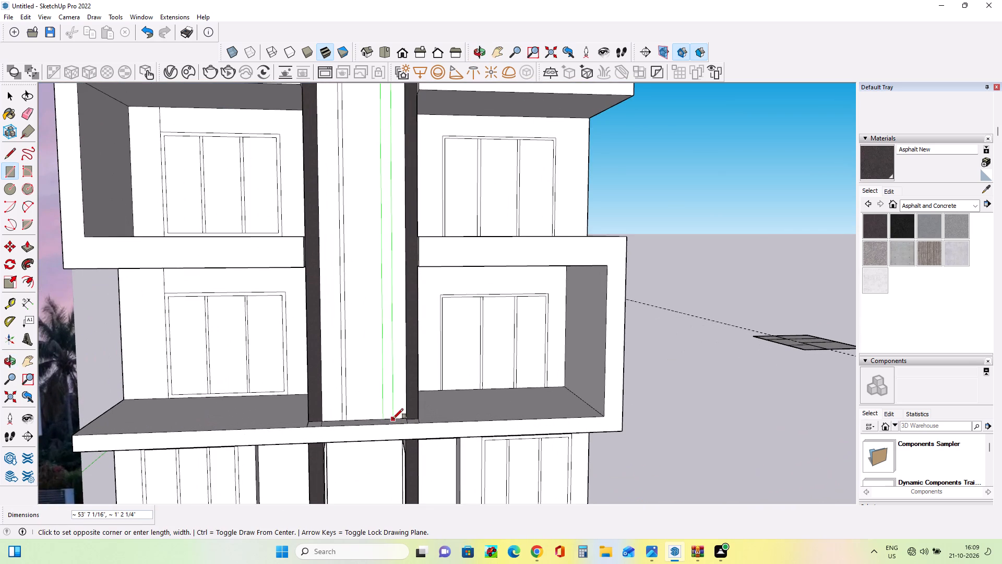
pyautogui.scroll(4, 393, 416)
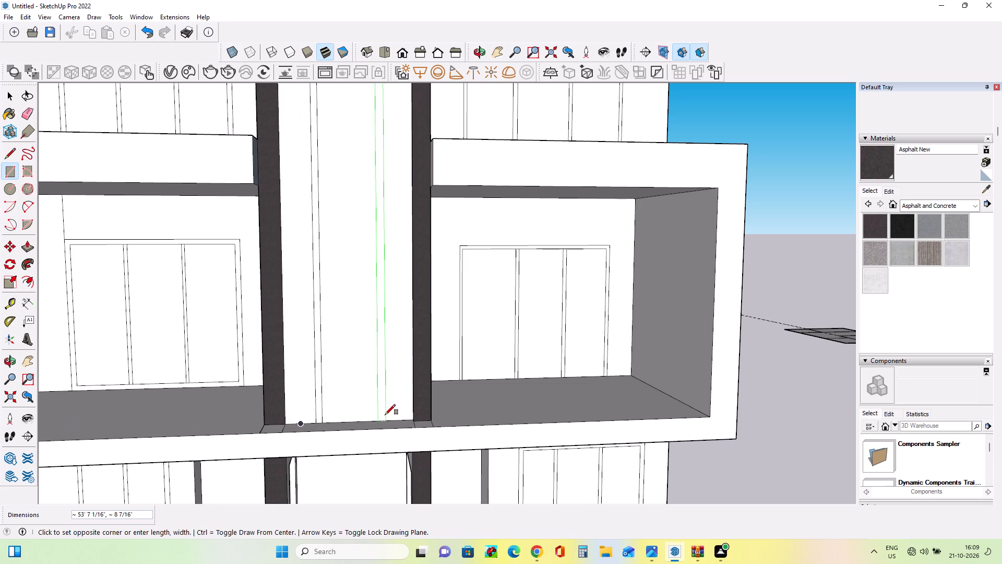
pyautogui.click(385, 415)
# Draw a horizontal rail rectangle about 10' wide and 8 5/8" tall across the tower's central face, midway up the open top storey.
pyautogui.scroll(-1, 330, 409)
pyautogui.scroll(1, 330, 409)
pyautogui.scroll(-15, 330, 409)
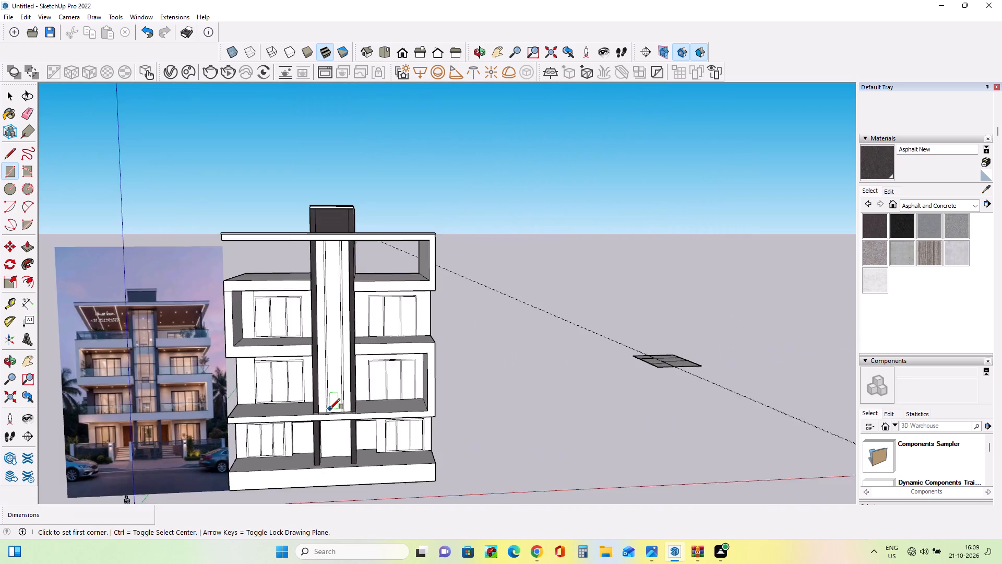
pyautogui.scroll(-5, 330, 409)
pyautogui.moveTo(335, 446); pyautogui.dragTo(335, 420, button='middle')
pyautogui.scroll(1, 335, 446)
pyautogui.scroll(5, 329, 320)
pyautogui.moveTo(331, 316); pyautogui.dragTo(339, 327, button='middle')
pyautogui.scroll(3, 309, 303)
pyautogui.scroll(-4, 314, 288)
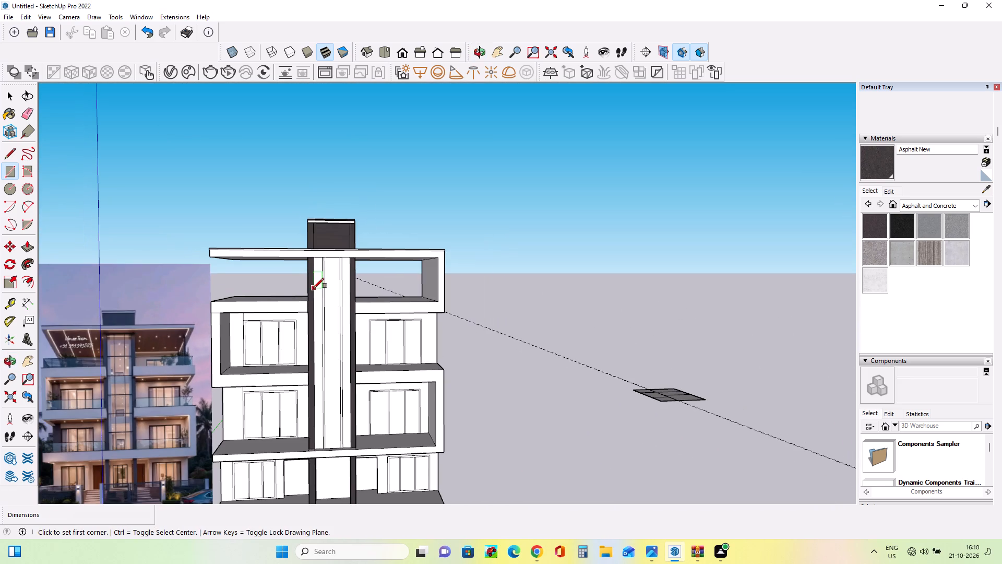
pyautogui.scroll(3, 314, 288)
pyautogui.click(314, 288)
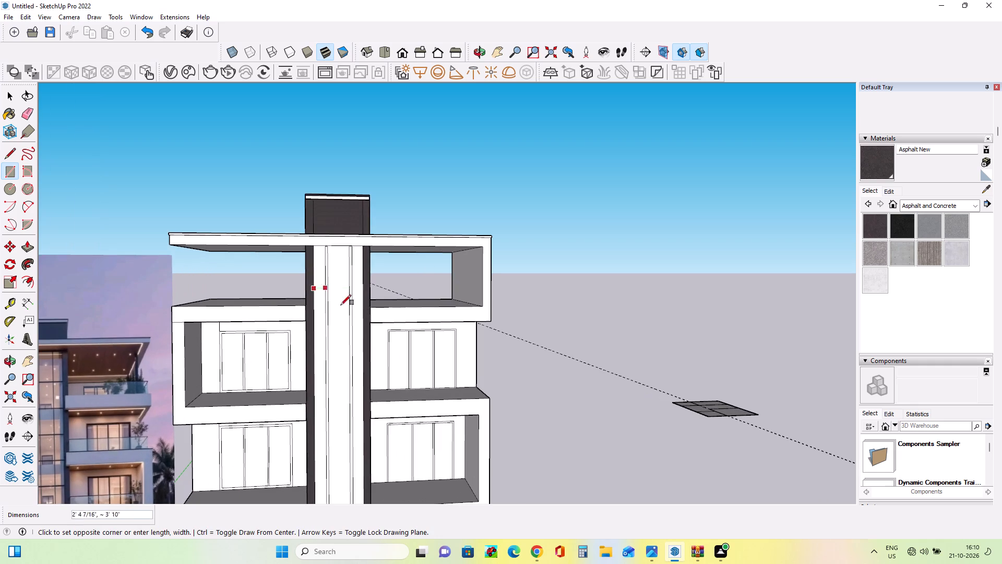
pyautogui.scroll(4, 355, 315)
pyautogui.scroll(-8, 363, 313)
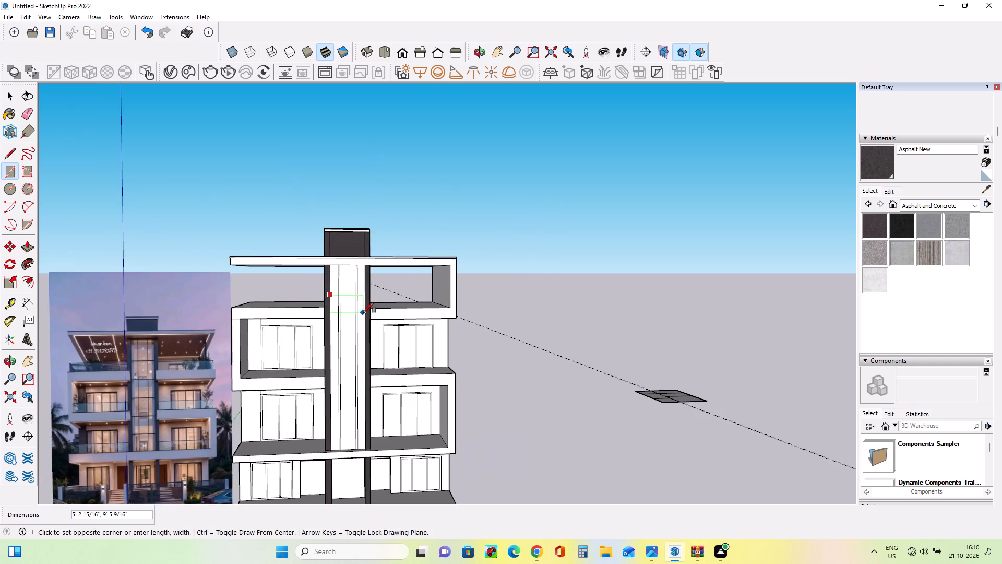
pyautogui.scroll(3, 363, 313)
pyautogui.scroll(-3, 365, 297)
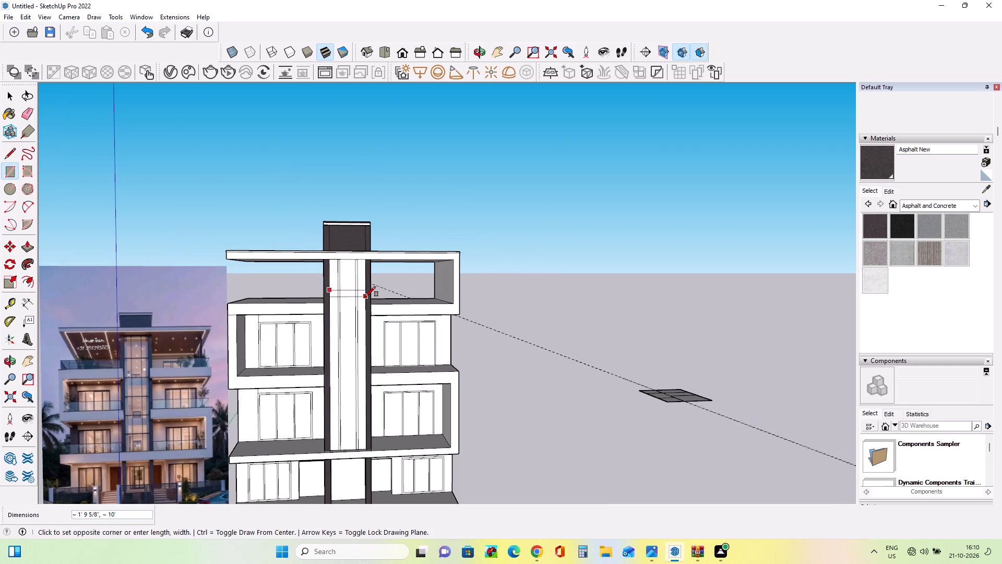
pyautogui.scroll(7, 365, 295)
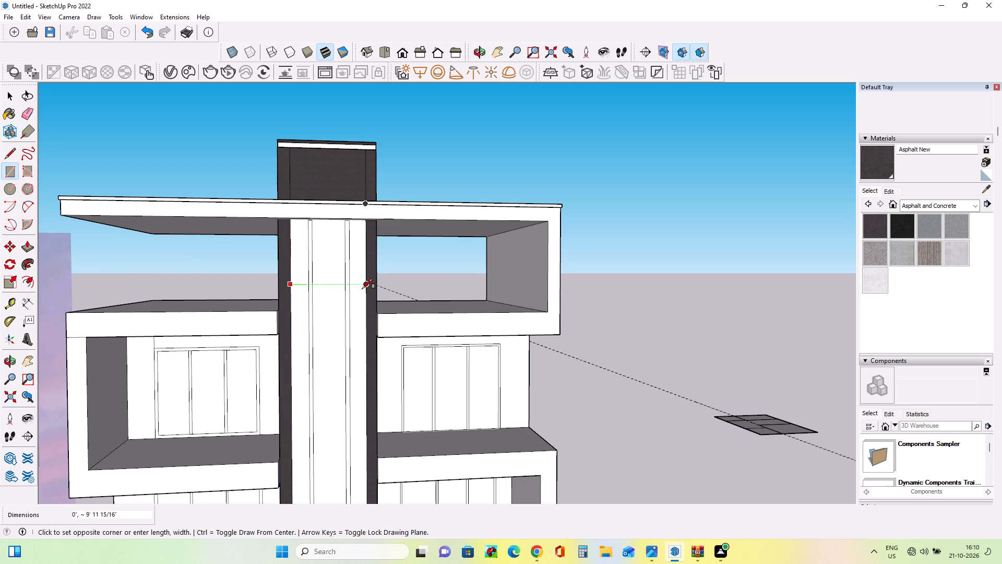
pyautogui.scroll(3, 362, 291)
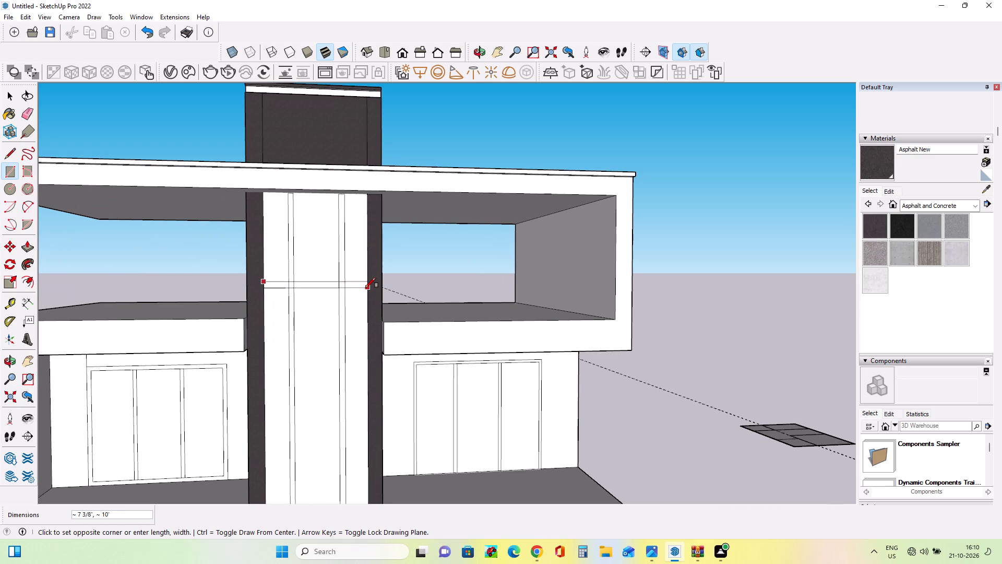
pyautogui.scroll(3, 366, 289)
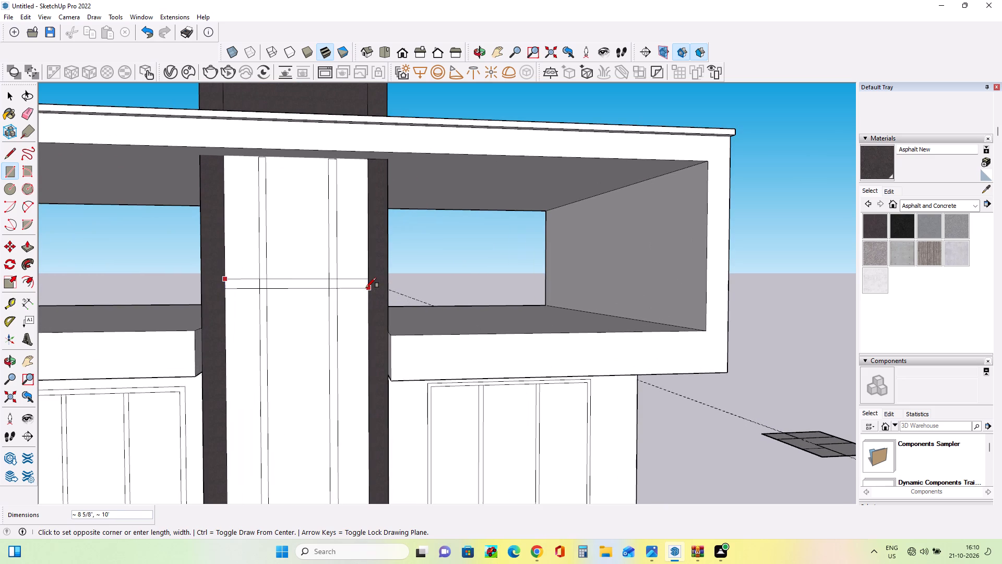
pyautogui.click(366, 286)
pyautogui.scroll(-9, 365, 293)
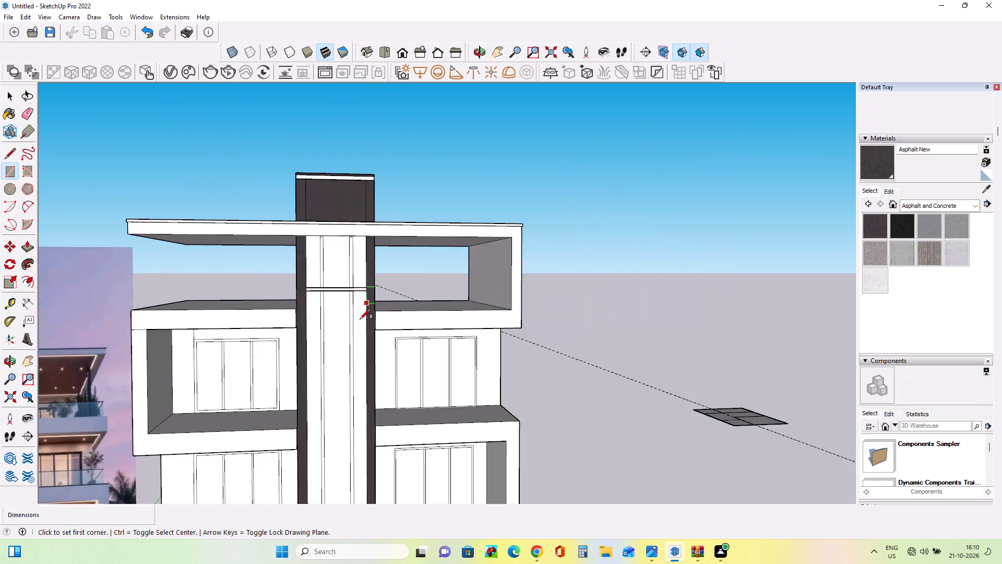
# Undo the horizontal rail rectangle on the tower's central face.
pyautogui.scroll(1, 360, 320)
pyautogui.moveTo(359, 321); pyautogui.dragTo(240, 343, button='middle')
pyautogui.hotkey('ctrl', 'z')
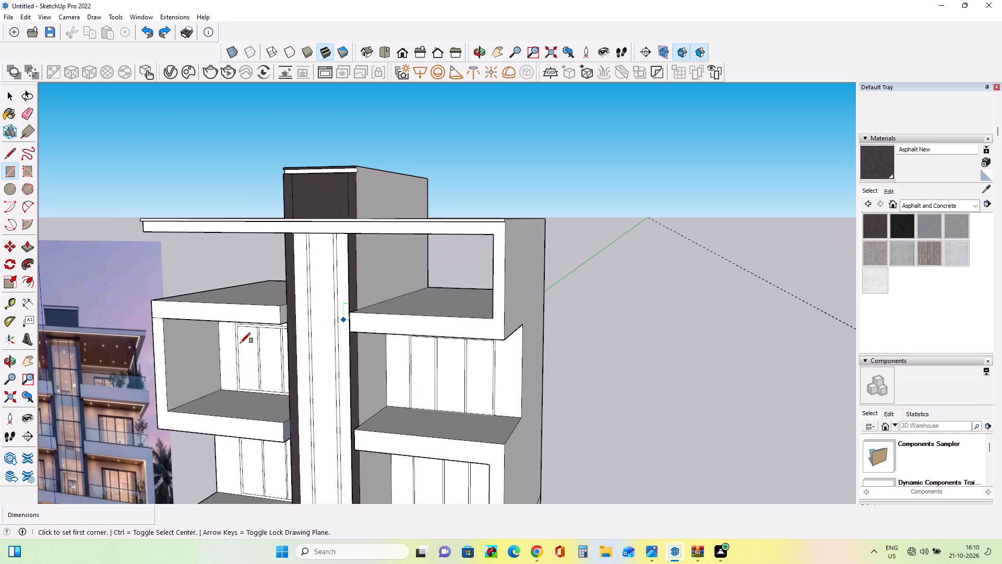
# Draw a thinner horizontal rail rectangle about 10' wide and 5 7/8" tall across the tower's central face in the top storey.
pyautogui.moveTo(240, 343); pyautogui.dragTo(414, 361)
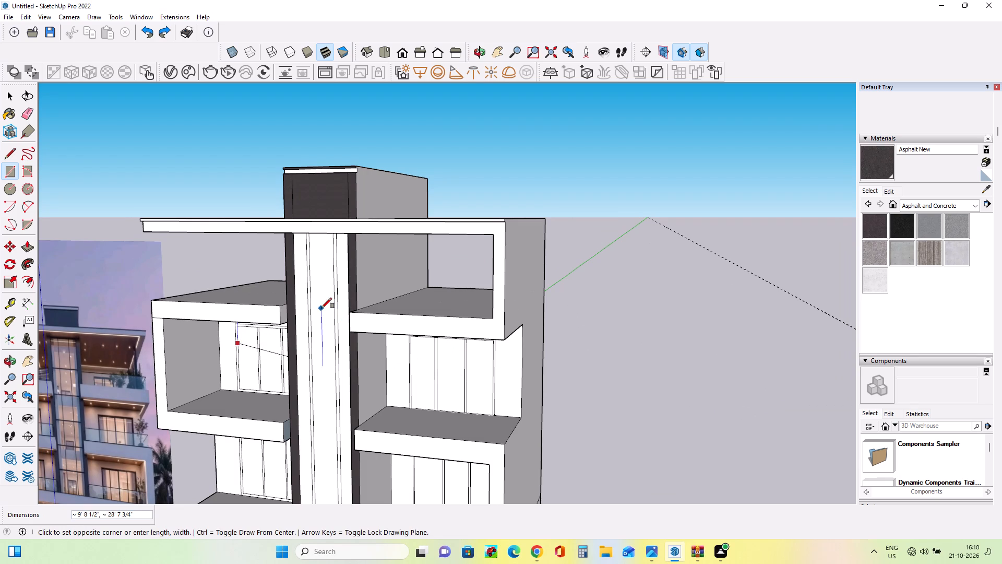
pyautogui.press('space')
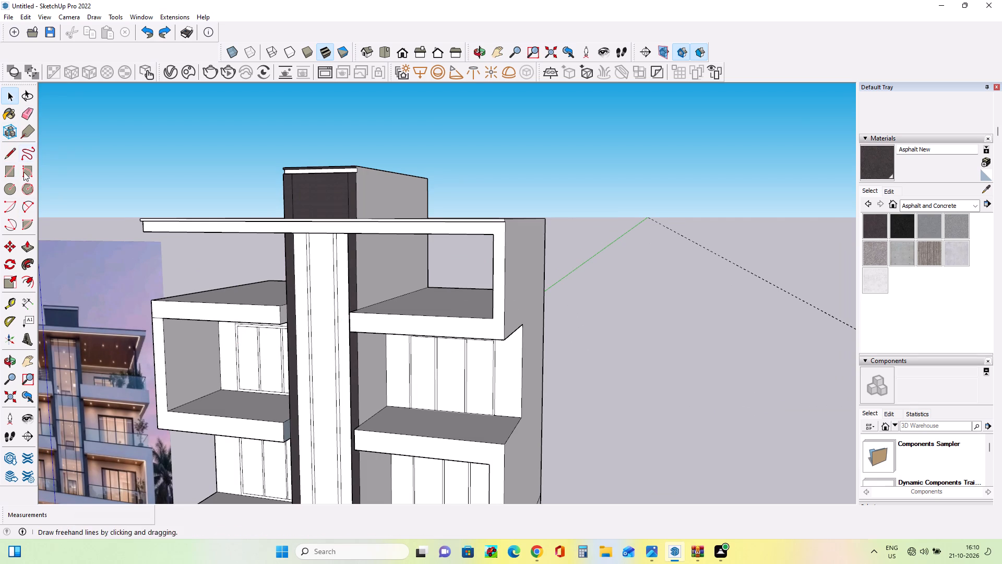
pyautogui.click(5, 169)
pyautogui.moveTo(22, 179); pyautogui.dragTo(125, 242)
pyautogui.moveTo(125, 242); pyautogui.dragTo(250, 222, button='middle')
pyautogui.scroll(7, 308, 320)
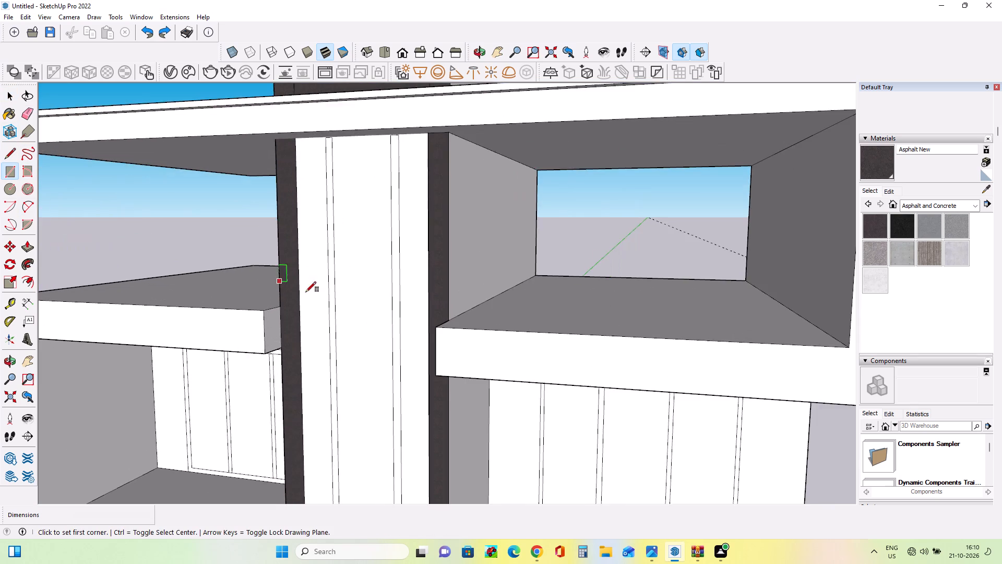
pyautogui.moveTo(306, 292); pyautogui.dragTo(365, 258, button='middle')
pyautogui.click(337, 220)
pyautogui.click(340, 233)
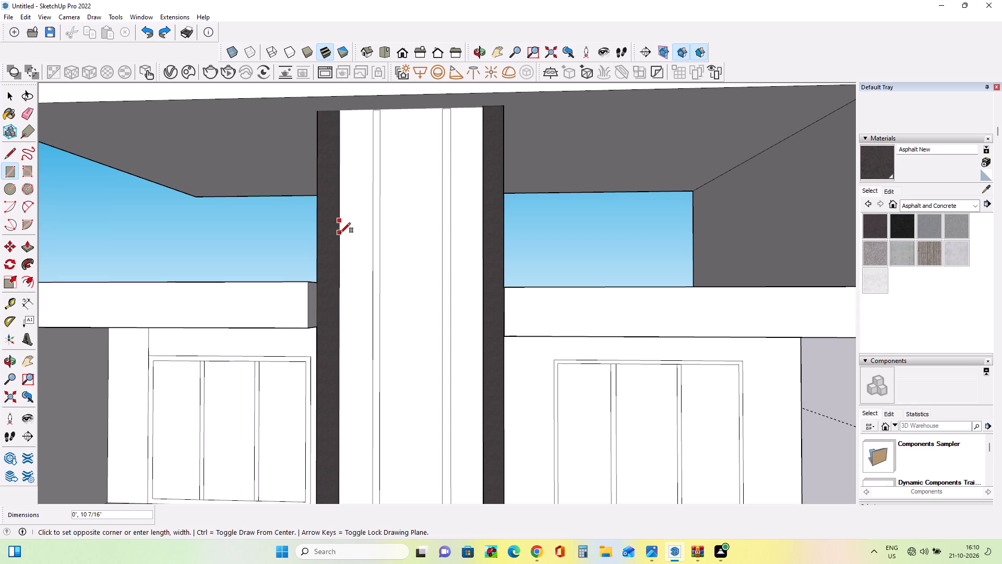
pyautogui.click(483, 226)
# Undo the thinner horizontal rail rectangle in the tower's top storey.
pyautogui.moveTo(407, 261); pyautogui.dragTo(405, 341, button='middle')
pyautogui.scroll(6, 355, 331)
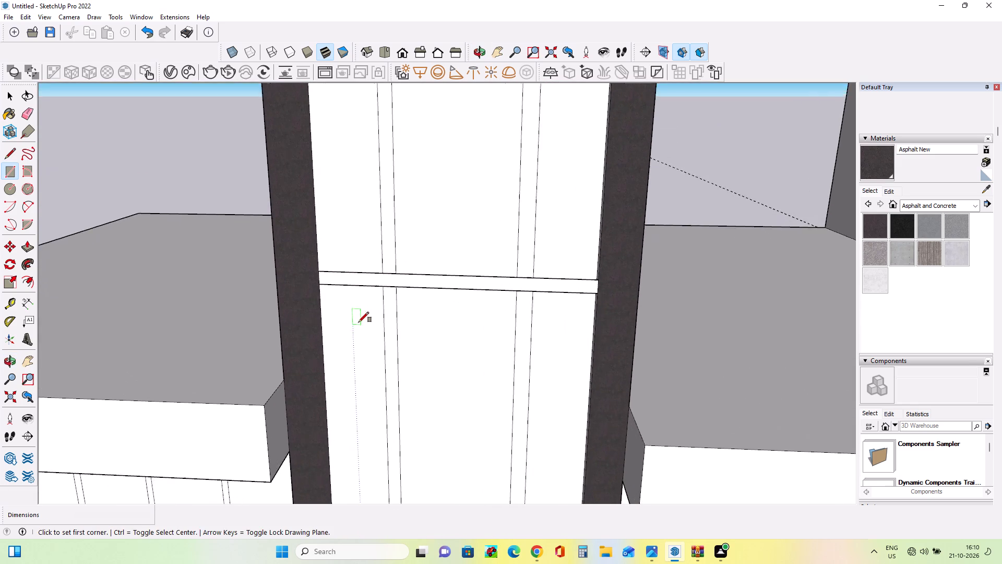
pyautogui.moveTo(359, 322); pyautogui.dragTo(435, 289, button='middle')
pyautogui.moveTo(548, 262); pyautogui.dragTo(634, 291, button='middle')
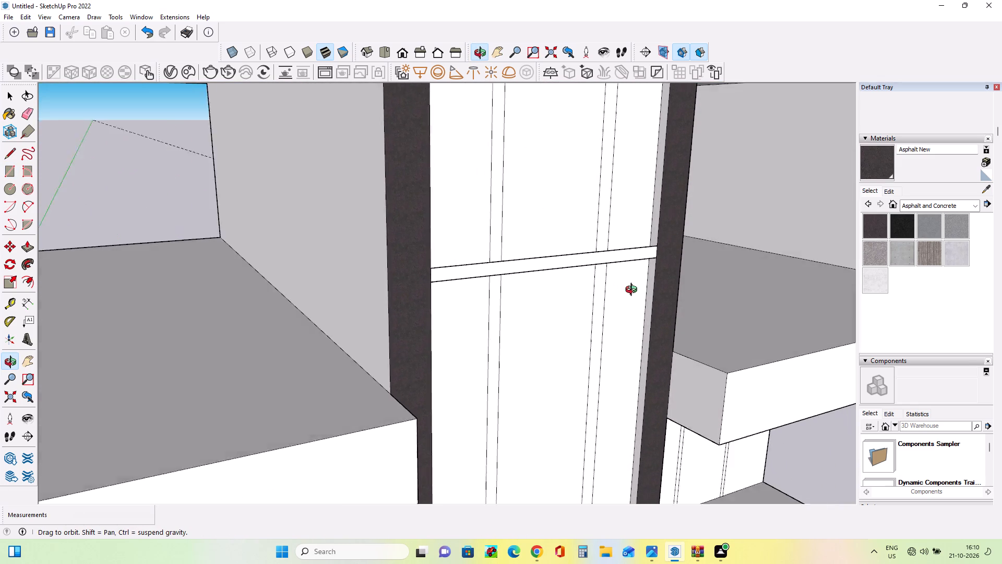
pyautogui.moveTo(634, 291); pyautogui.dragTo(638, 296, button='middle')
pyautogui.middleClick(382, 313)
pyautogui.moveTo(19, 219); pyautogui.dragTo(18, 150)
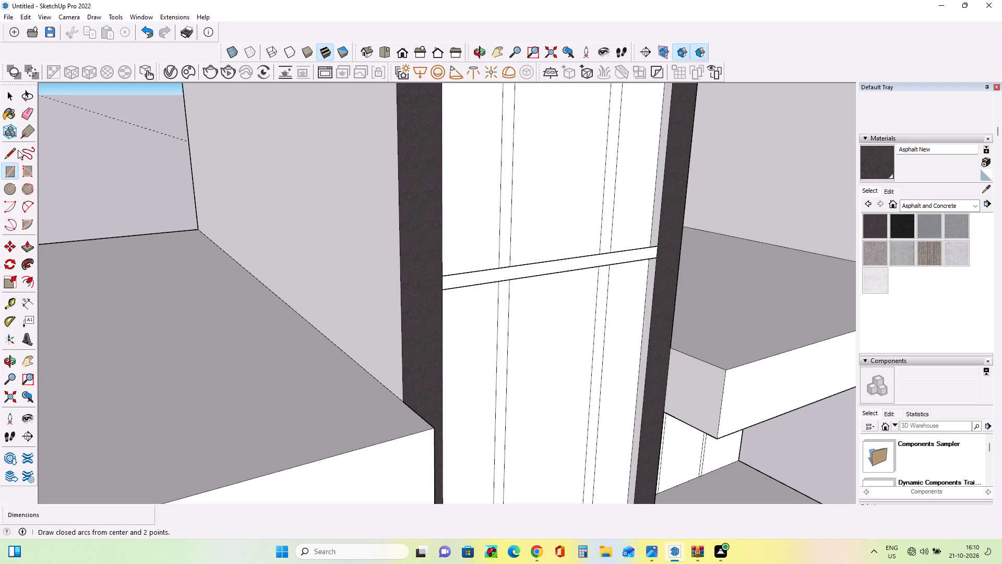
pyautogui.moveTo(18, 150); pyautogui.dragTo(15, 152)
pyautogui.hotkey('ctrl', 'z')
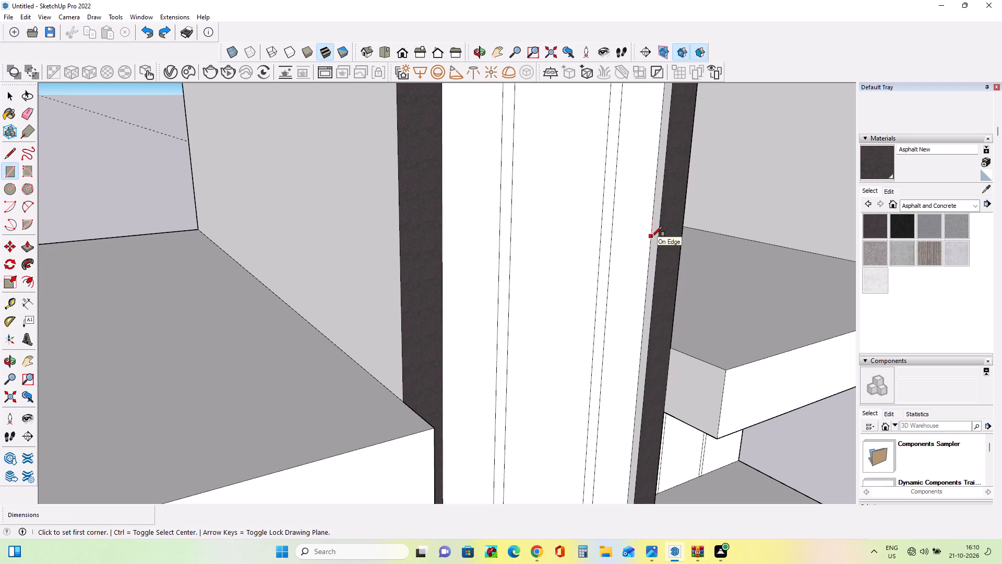
# Draw a horizontal rail rectangle about 10' wide and 3 3/16" tall across the tower's central face in the top storey.
pyautogui.moveTo(652, 237); pyautogui.dragTo(646, 240)
pyautogui.moveTo(614, 248); pyautogui.dragTo(583, 294)
pyautogui.moveTo(584, 295); pyautogui.dragTo(234, 238, button='middle')
pyautogui.scroll(3, 165, 216)
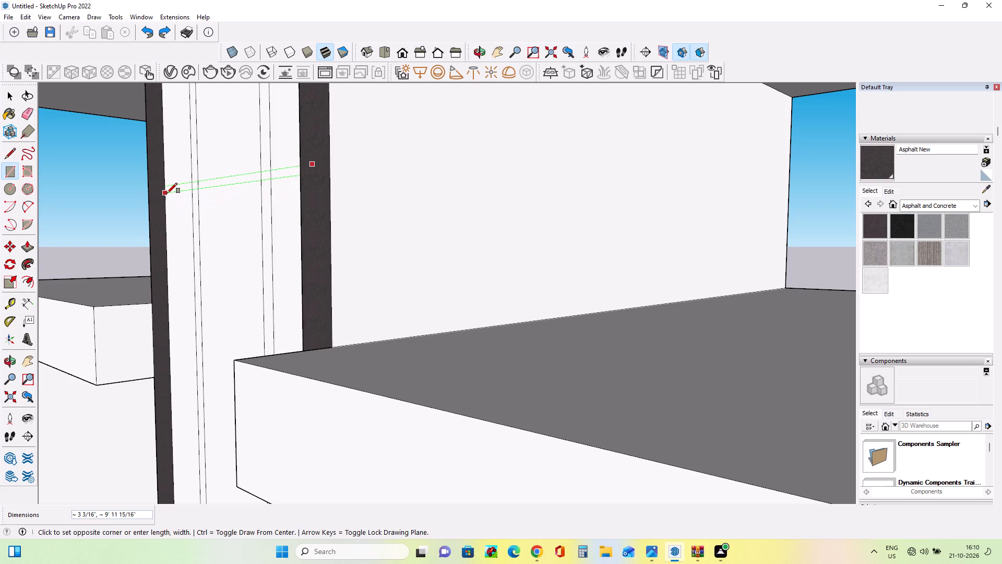
pyautogui.click(167, 193)
# Compare the central tower's rail and mullion layout with the glazing grid in the reference façade.
pyautogui.moveTo(212, 227); pyautogui.dragTo(353, 218, button='middle')
pyautogui.scroll(-12, 353, 218)
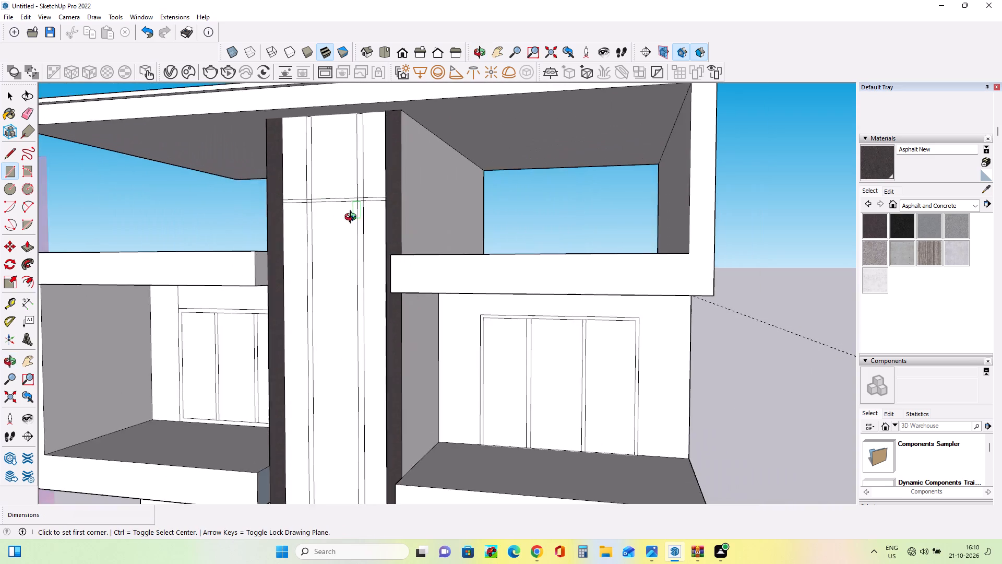
pyautogui.moveTo(353, 218); pyautogui.dragTo(404, 220, button='middle')
pyautogui.scroll(1, 402, 253)
pyautogui.moveTo(461, 233); pyautogui.dragTo(508, 241, button='middle')
pyautogui.scroll(-8, 507, 244)
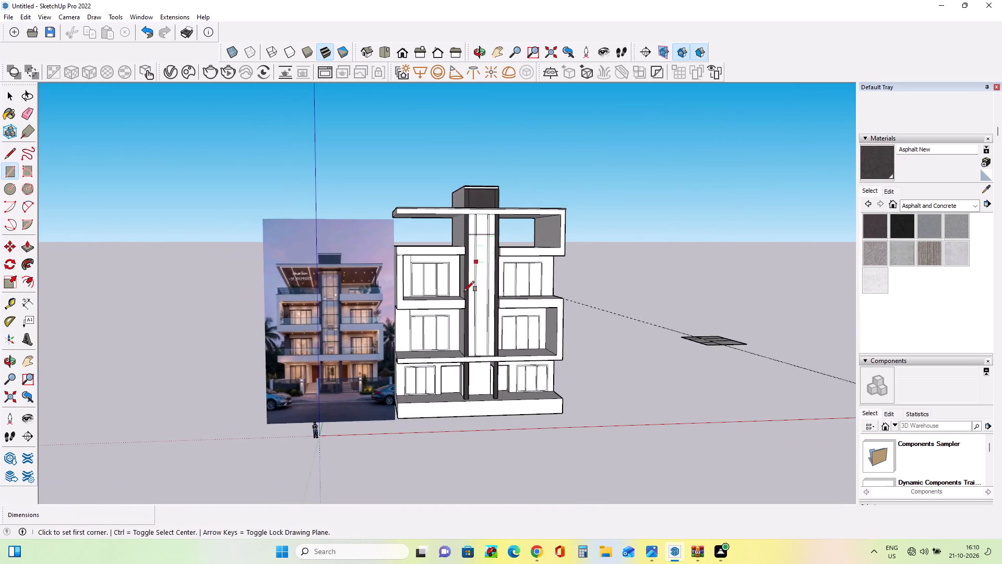
pyautogui.moveTo(463, 291); pyautogui.dragTo(442, 322, button='middle')
pyautogui.scroll(8, 458, 331)
pyautogui.scroll(-4, 460, 326)
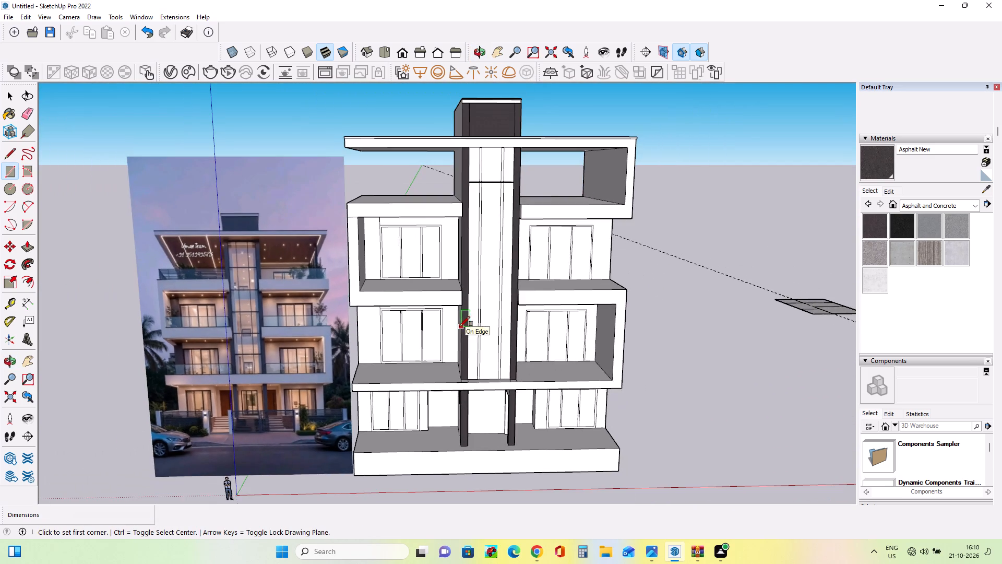
pyautogui.moveTo(532, 287); pyautogui.dragTo(544, 242, button='middle')
pyautogui.scroll(2, 513, 206)
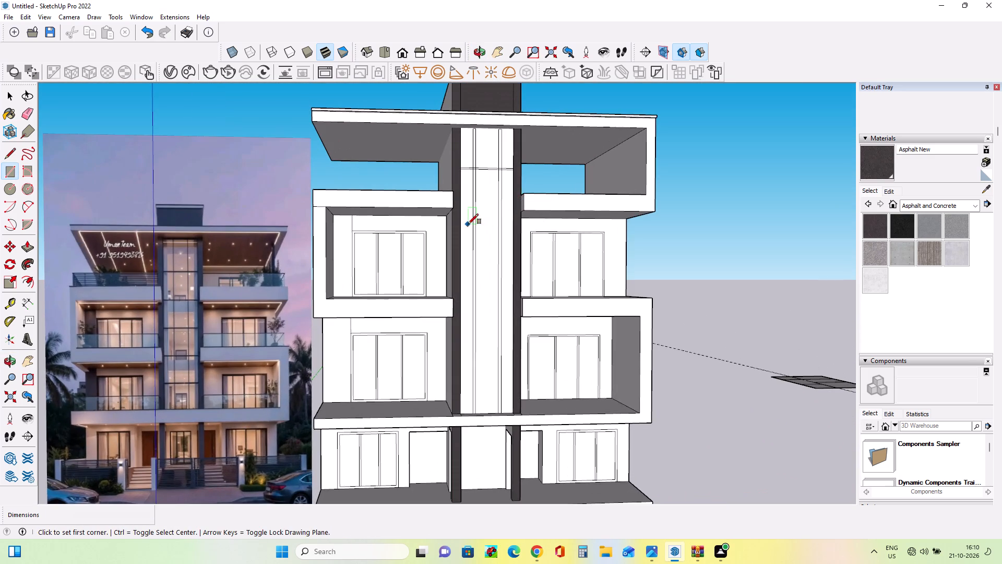
pyautogui.moveTo(468, 224); pyautogui.dragTo(496, 225, button='middle')
pyautogui.scroll(3, 493, 240)
pyautogui.scroll(-3, 493, 240)
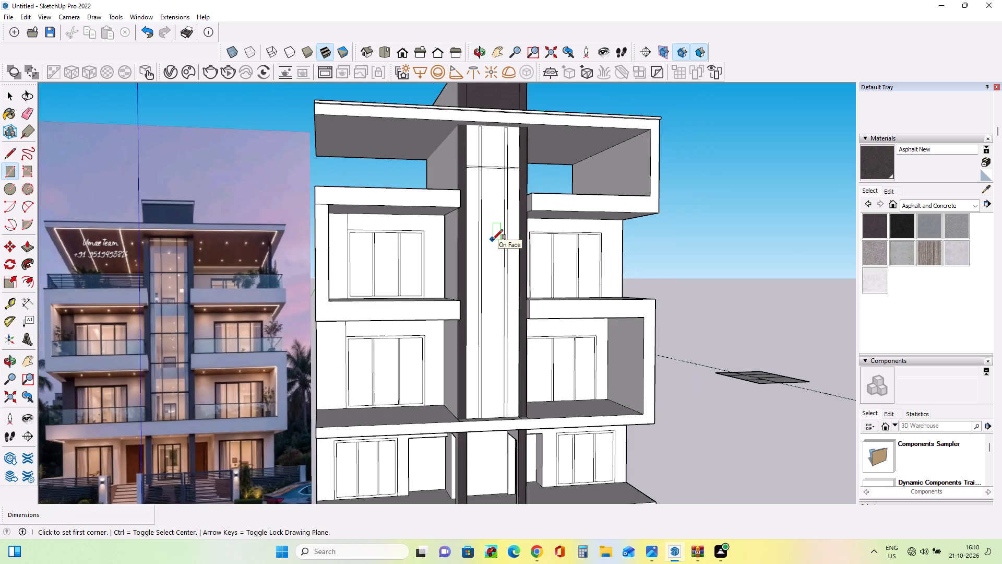
pyautogui.moveTo(493, 240); pyautogui.dragTo(502, 256, button='middle')
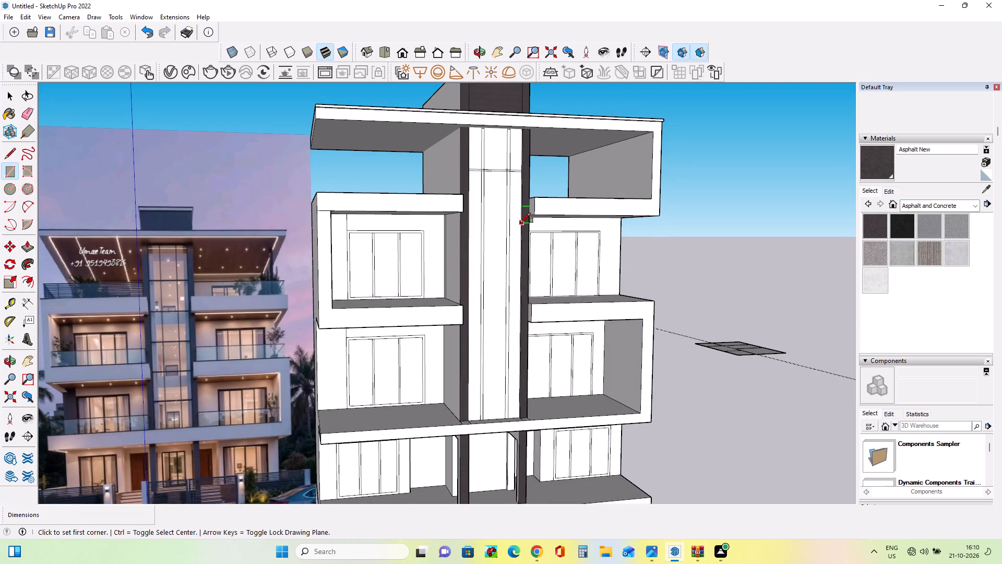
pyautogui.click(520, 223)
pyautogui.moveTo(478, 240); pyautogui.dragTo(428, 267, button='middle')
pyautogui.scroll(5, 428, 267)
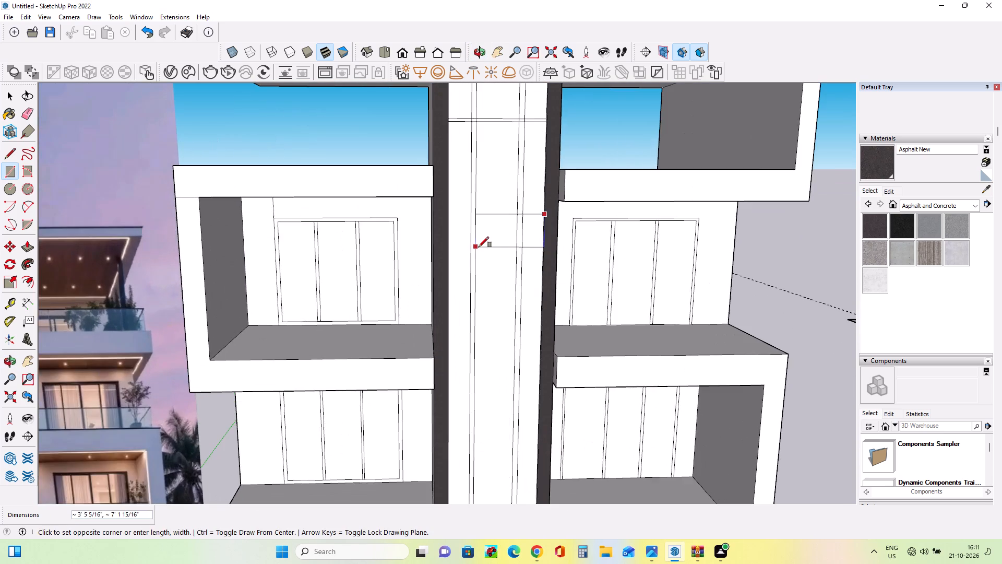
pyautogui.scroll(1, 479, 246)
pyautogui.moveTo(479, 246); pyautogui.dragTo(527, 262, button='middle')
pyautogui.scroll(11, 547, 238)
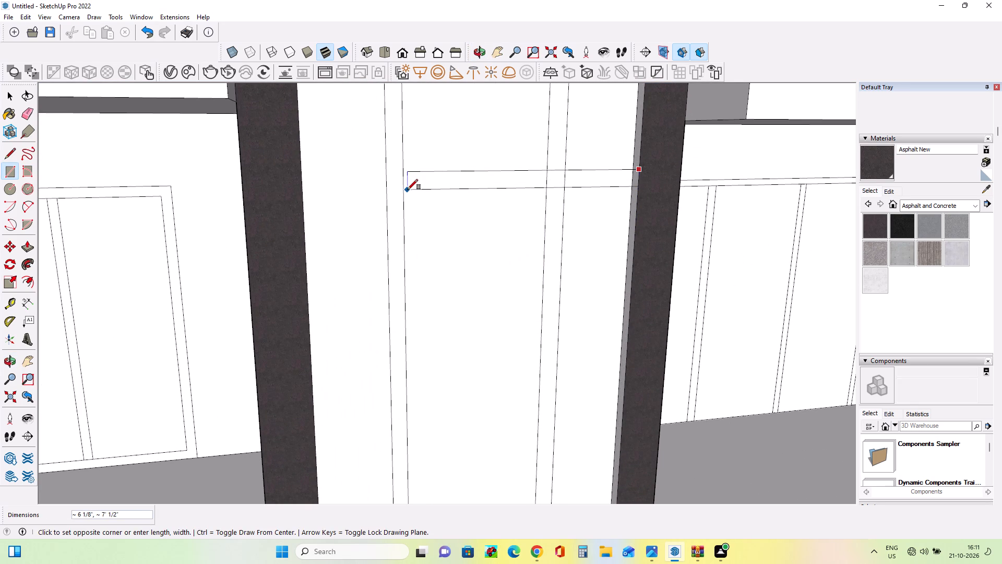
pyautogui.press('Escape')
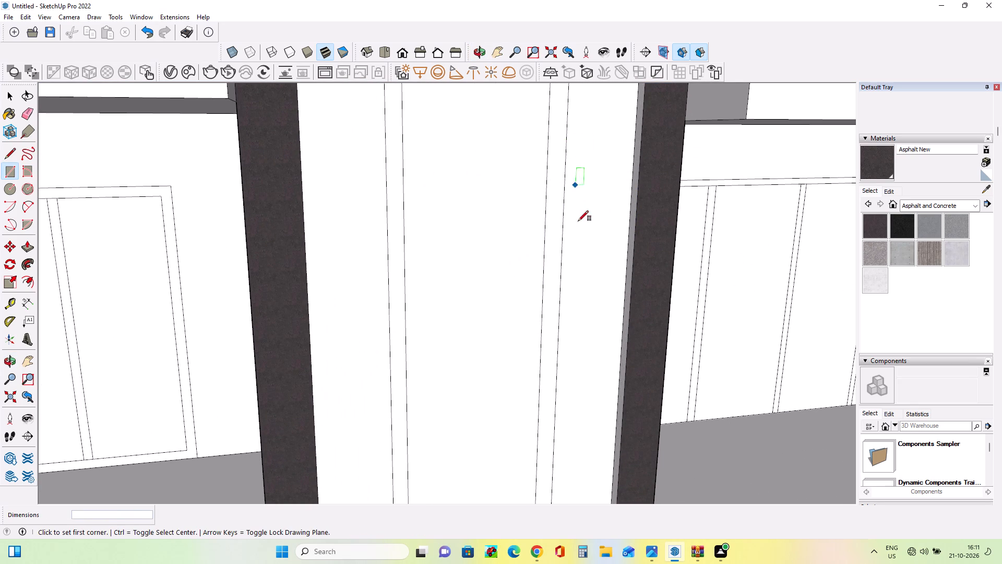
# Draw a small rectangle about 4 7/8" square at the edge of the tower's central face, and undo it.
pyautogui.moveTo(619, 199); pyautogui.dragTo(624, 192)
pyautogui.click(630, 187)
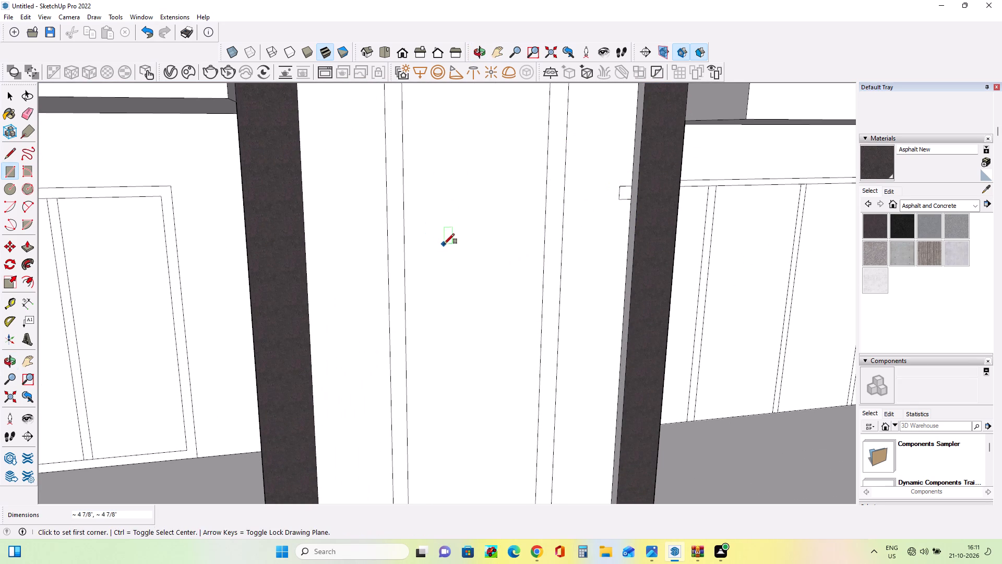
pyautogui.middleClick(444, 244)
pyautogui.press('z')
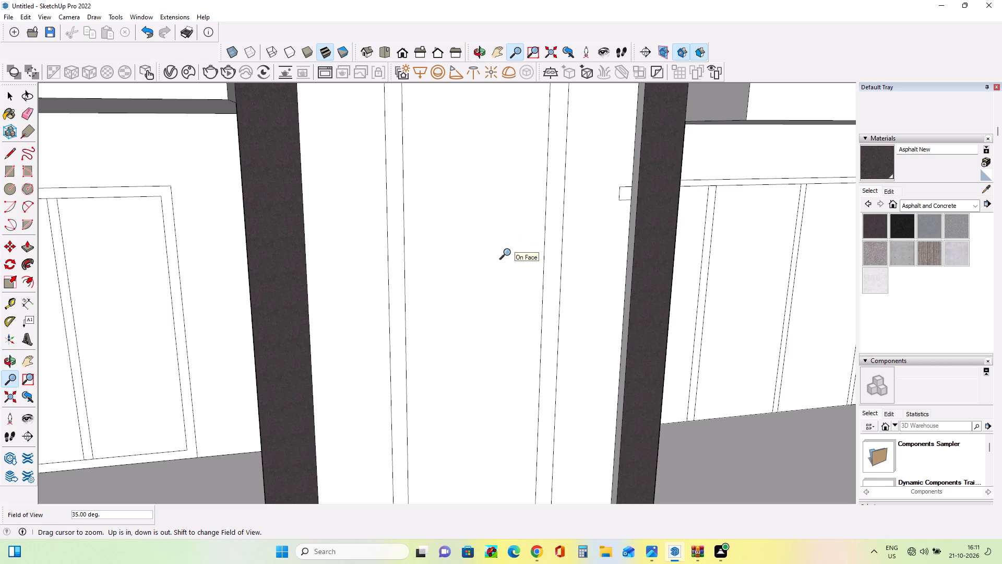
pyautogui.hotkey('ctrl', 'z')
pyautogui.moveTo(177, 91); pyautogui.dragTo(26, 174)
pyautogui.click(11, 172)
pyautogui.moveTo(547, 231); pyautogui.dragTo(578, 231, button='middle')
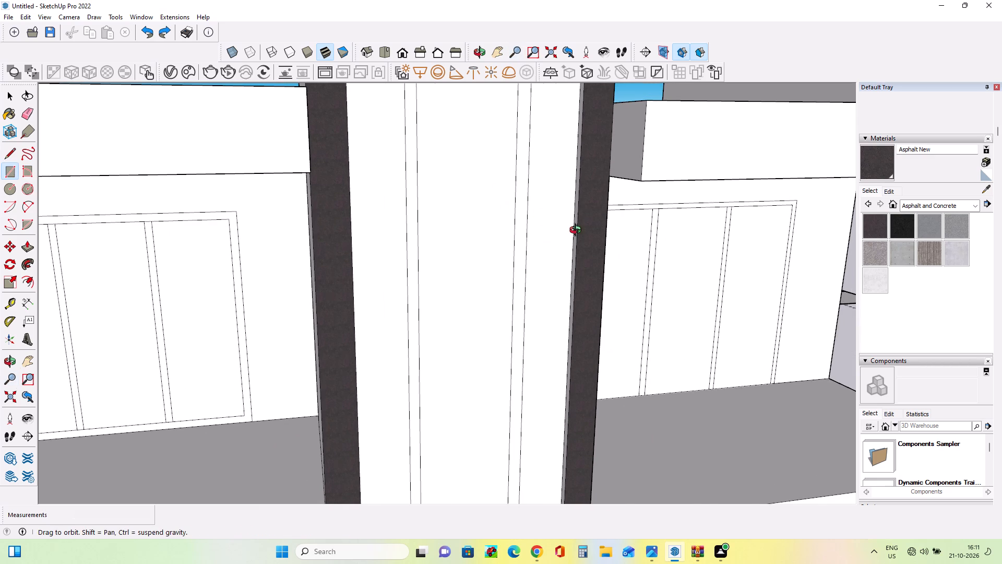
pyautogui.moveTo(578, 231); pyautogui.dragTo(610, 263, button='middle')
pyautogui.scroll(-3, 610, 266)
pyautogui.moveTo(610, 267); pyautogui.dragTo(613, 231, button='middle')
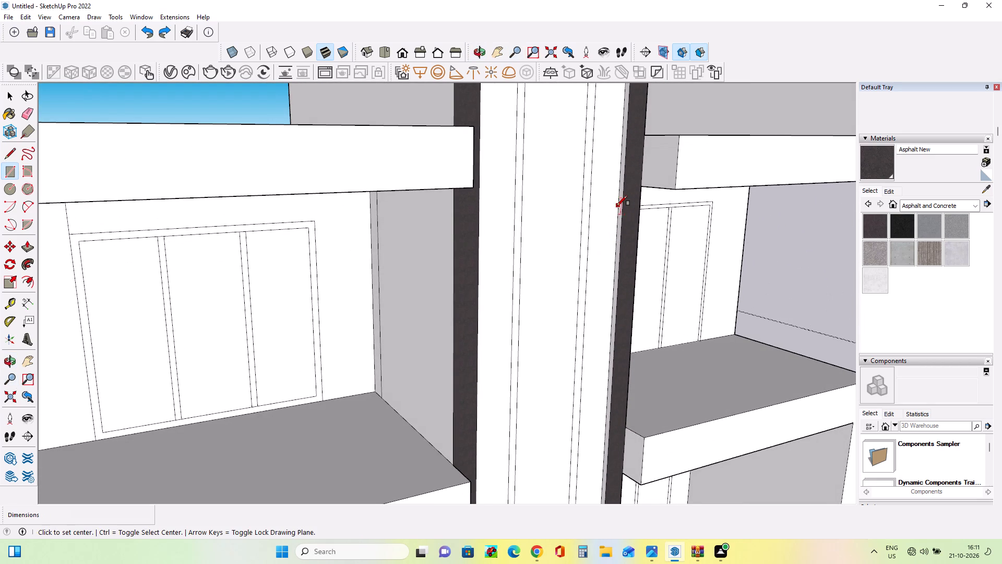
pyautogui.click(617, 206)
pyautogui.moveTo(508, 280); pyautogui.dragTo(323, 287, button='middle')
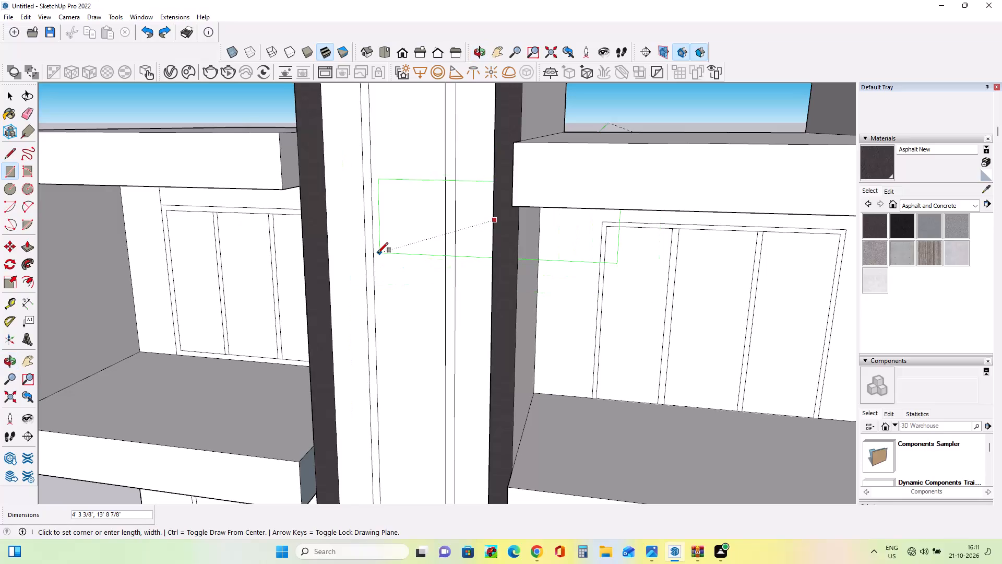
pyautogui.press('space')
# Draw a horizontal rail rectangle about 10' wide and 3 1/4" tall across the tower's central face, just below the top storey's floor slab.
pyautogui.moveTo(10, 198); pyautogui.dragTo(11, 174)
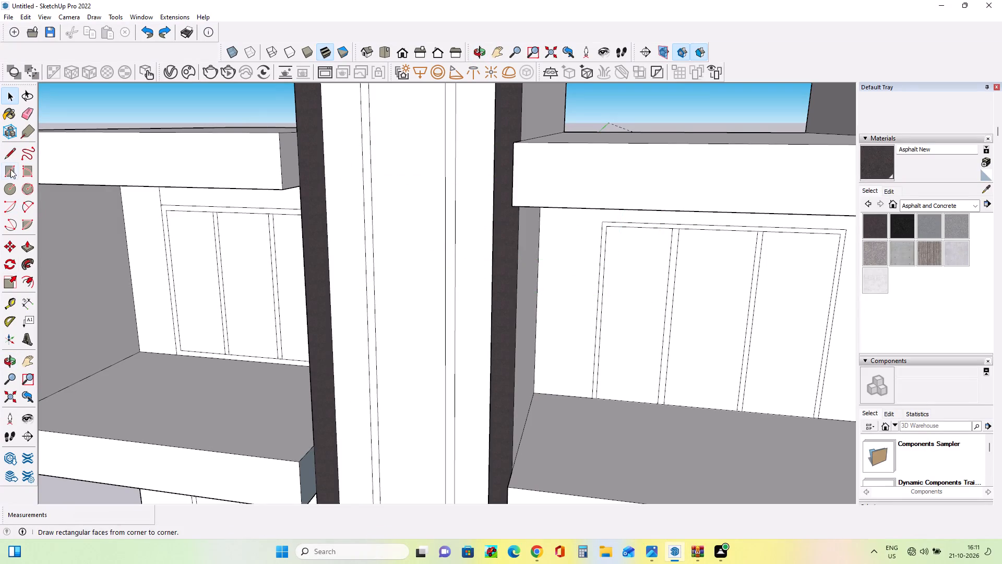
pyautogui.click(10, 167)
pyautogui.moveTo(159, 286); pyautogui.dragTo(316, 295, button='middle')
pyautogui.scroll(-7, 335, 304)
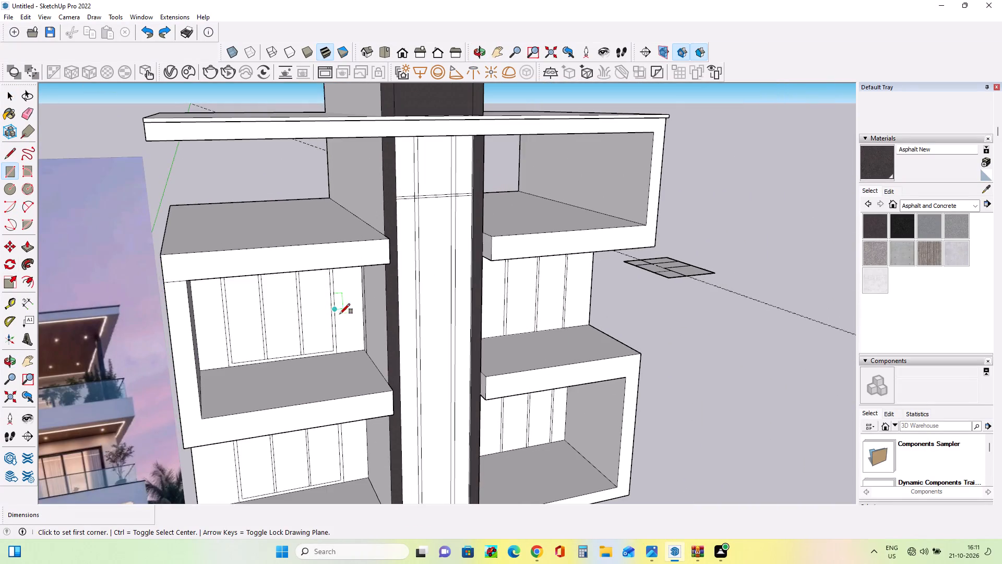
pyautogui.moveTo(373, 313); pyautogui.dragTo(451, 274, button='middle')
pyautogui.scroll(5, 498, 255)
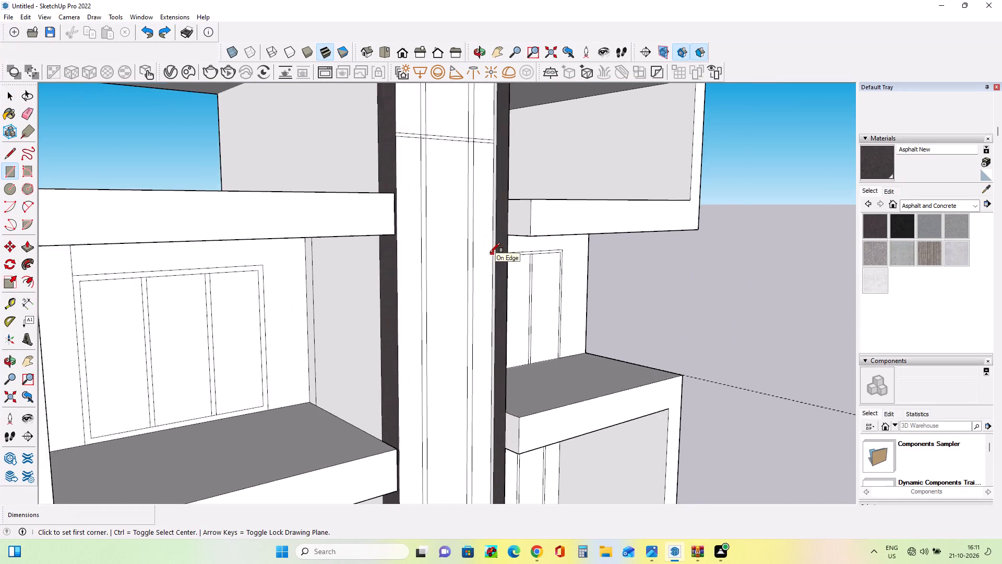
pyautogui.scroll(1, 490, 253)
pyautogui.click(492, 253)
pyautogui.moveTo(419, 292); pyautogui.dragTo(168, 294, button='middle')
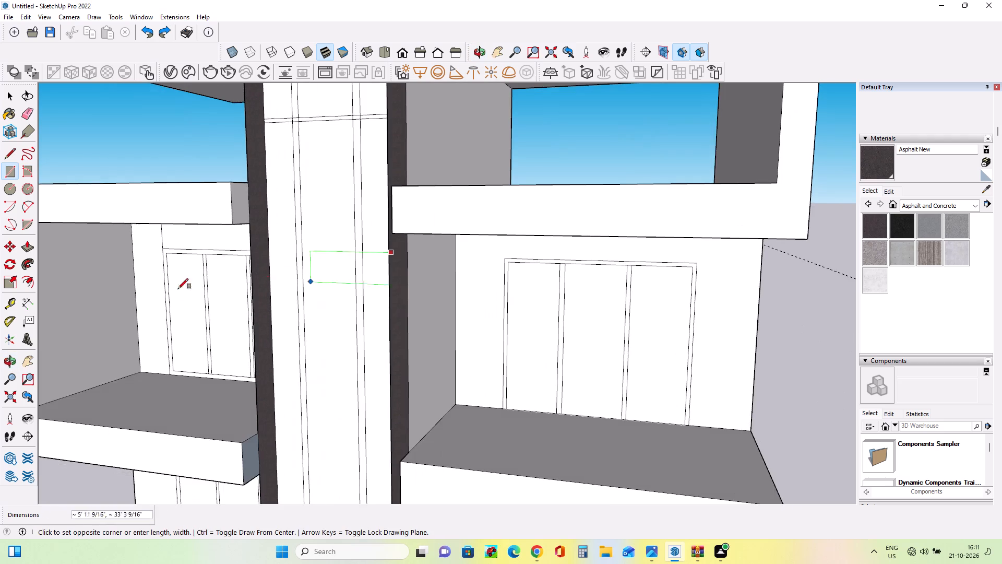
pyautogui.scroll(6, 261, 265)
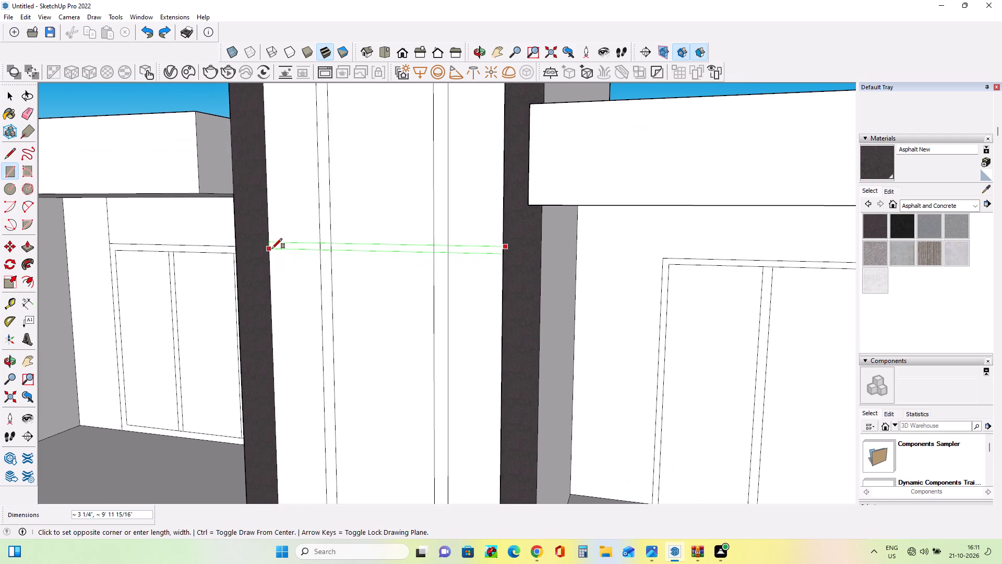
pyautogui.click(271, 250)
# Compare the rail spacing on the tower's central face with the glazing grid in the reference façade.
pyautogui.scroll(-13, 306, 295)
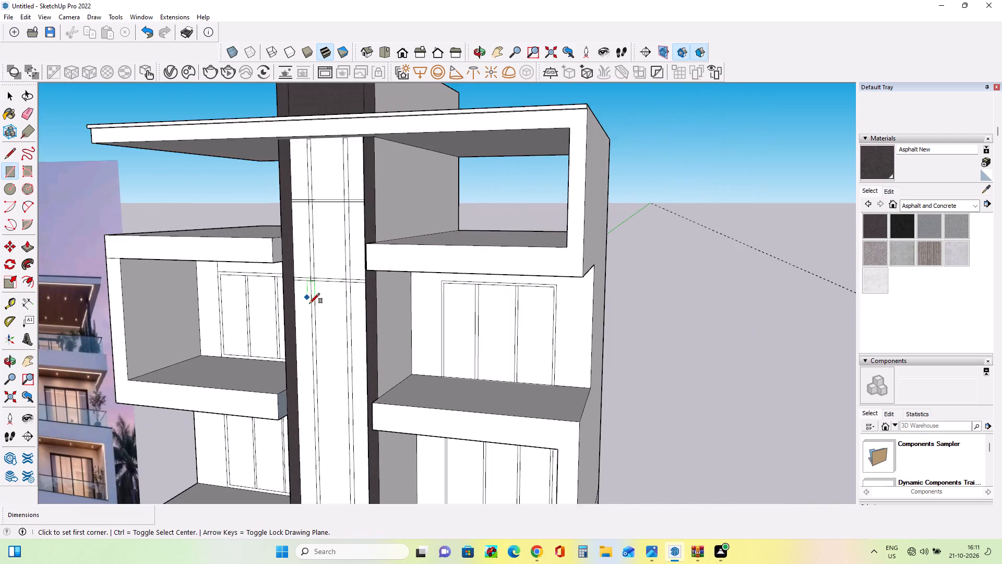
pyautogui.moveTo(314, 309); pyautogui.dragTo(396, 282, button='middle')
pyautogui.scroll(-8, 396, 282)
pyautogui.moveTo(380, 335); pyautogui.dragTo(395, 324, button='middle')
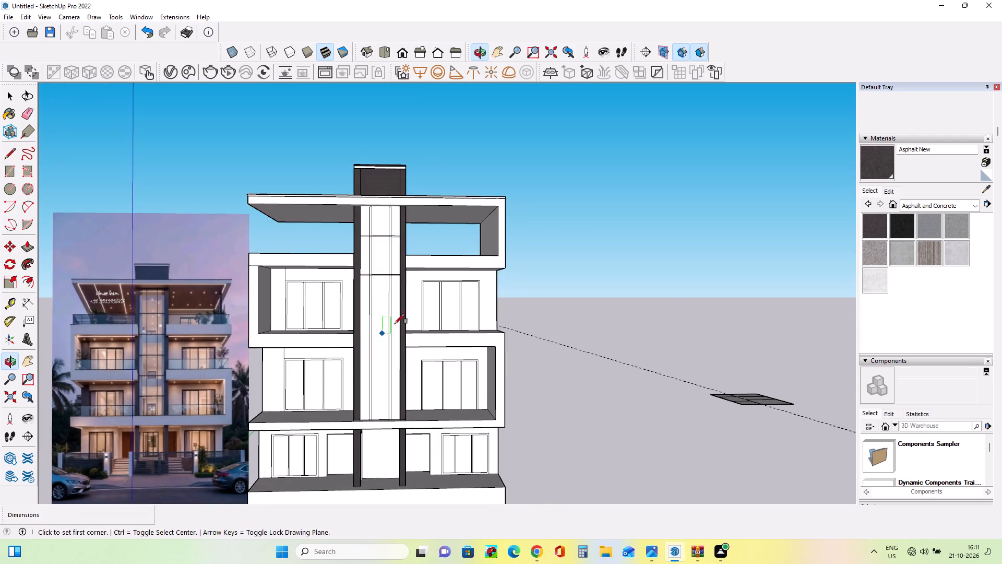
pyautogui.scroll(3, 383, 330)
pyautogui.scroll(-3, 383, 330)
pyautogui.scroll(2, 259, 351)
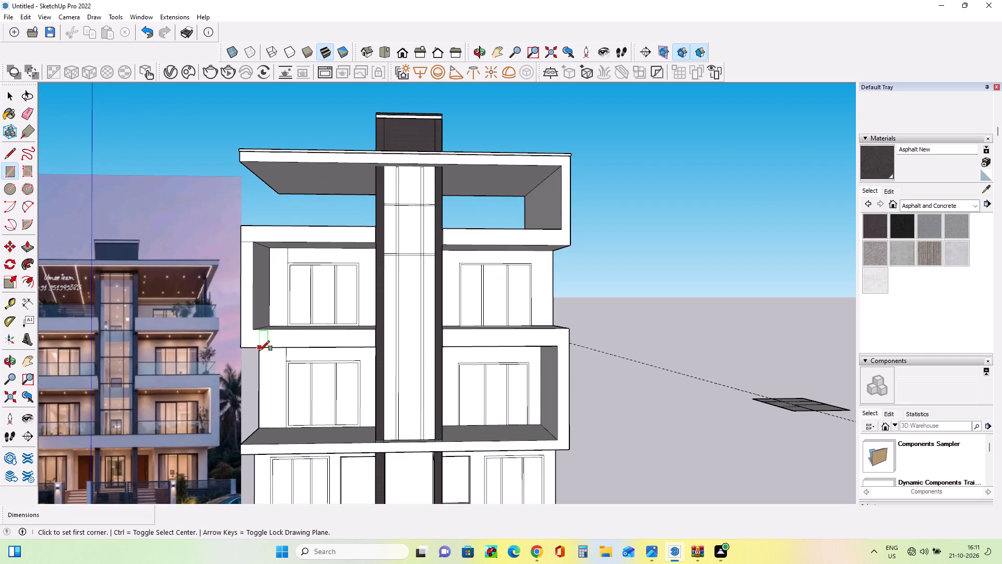
pyautogui.moveTo(259, 351); pyautogui.dragTo(288, 338, button='middle')
pyautogui.moveTo(419, 347); pyautogui.dragTo(422, 352, button='middle')
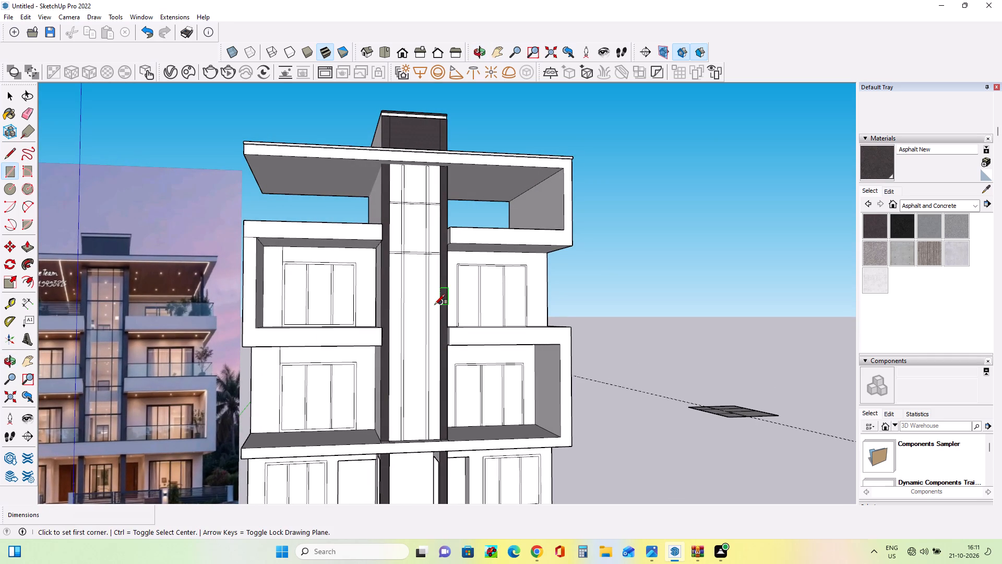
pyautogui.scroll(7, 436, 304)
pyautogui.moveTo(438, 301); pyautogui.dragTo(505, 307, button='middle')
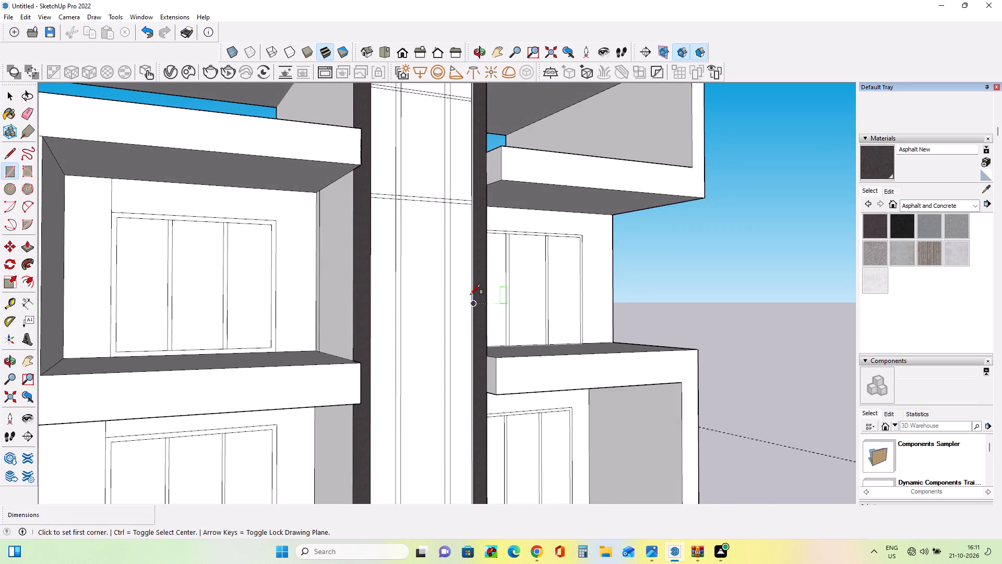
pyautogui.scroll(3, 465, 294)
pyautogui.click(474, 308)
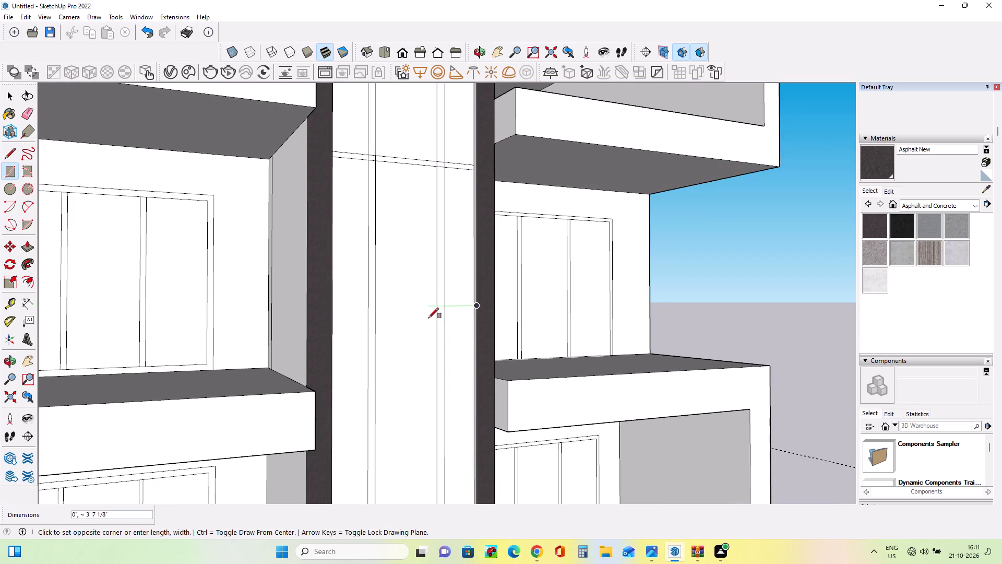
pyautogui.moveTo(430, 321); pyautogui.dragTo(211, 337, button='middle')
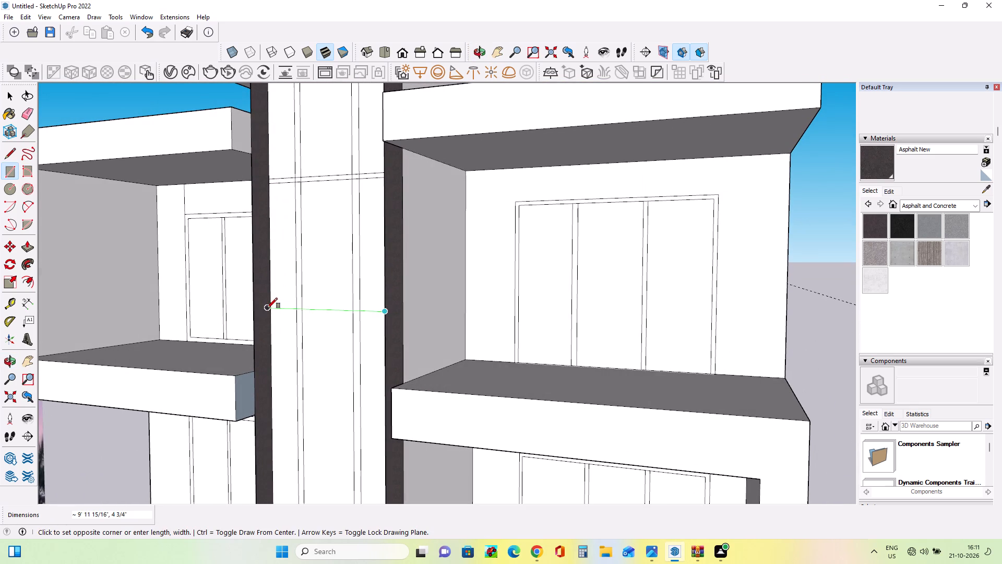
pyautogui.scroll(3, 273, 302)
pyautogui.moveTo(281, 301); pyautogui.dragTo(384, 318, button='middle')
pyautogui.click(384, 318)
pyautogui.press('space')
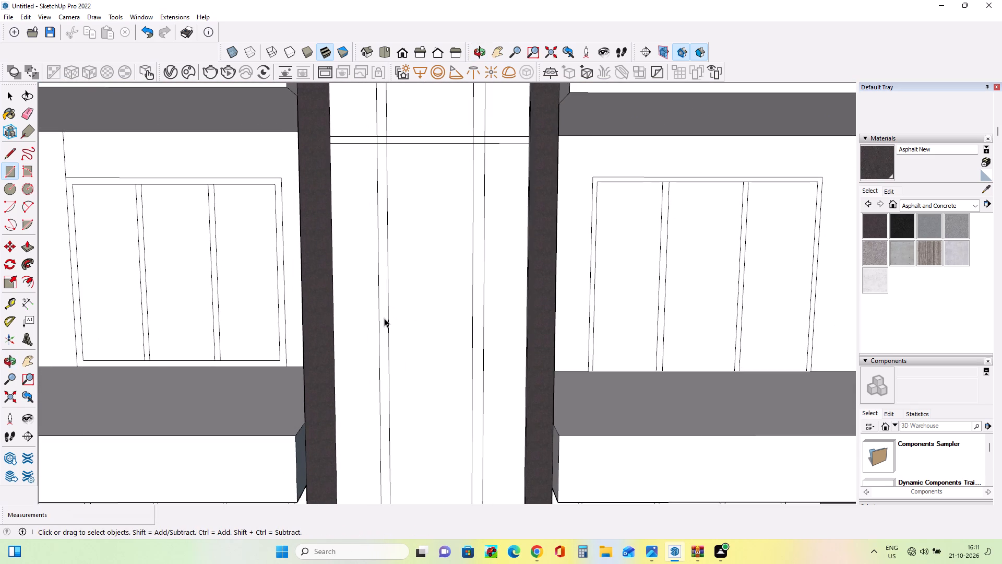
# Draw a horizontal rail rectangle about 10' wide and 4 9/16" tall across the tower's central face, midway up the upper windowed storey.
pyautogui.click(11, 165)
pyautogui.moveTo(373, 281); pyautogui.dragTo(455, 304, button='middle')
pyautogui.scroll(2, 564, 321)
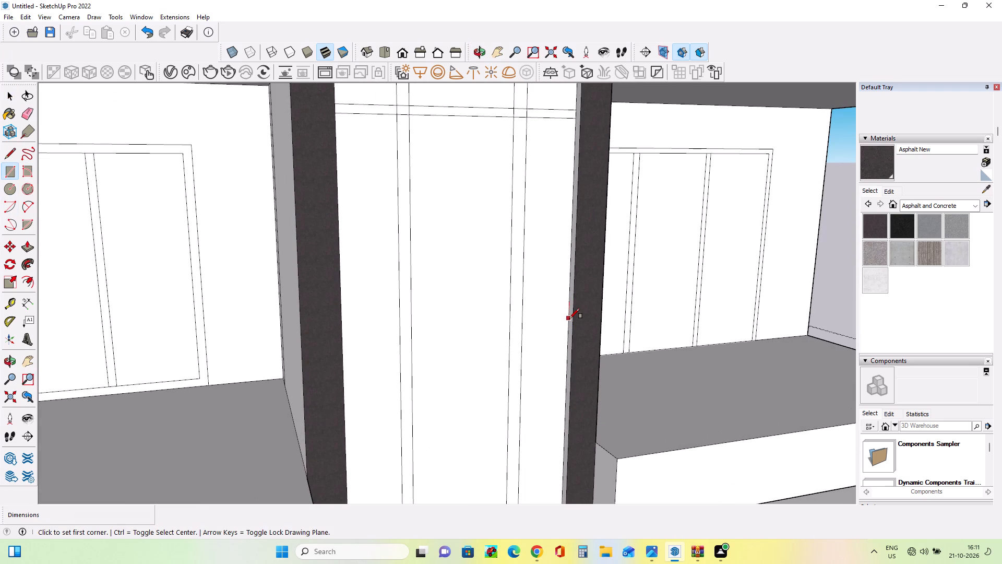
pyautogui.click(569, 319)
pyautogui.moveTo(462, 353); pyautogui.dragTo(229, 347, button='middle')
pyautogui.middleClick(225, 346)
pyautogui.scroll(1, 222, 335)
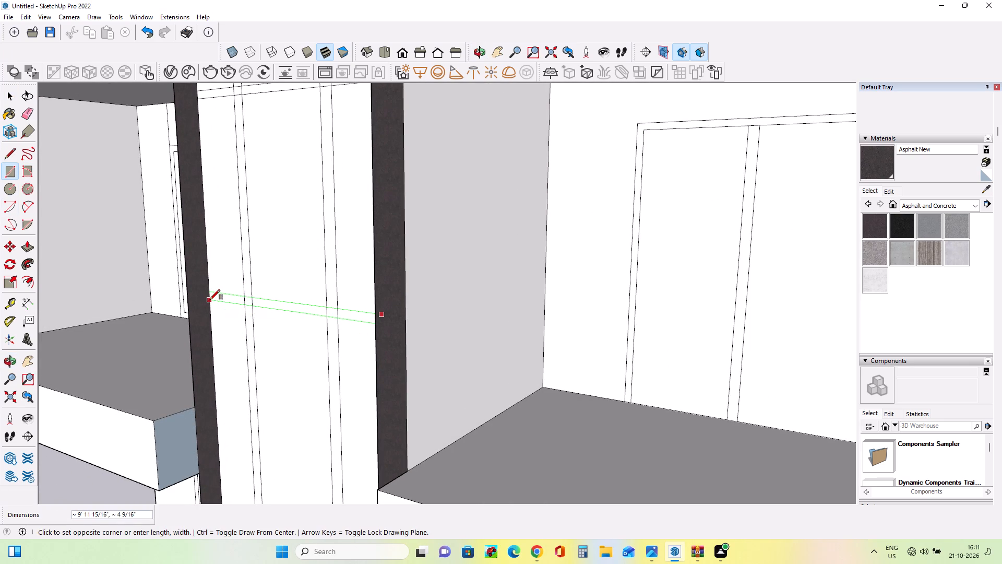
pyautogui.click(210, 300)
# Draw a horizontal rail rectangle about 10' wide and 6 5/8" tall across the tower's central face, just below the upper windowed storey's floor slab.
pyautogui.moveTo(276, 333); pyautogui.dragTo(464, 311, button='middle')
pyautogui.scroll(-18, 463, 311)
pyautogui.moveTo(479, 387); pyautogui.dragTo(486, 345, button='middle')
pyautogui.scroll(6, 479, 362)
pyautogui.moveTo(503, 342); pyautogui.dragTo(532, 343, button='middle')
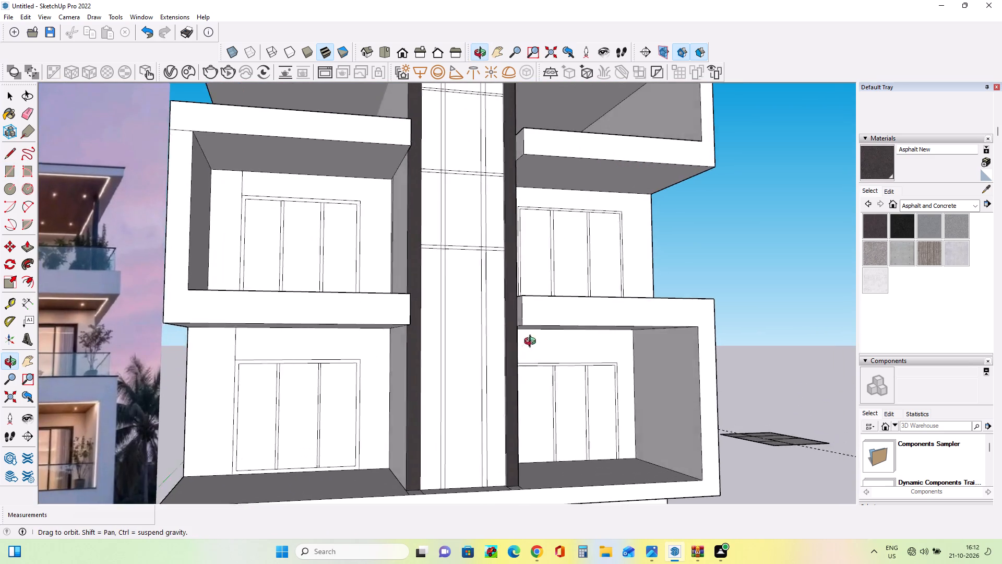
pyautogui.moveTo(532, 343); pyautogui.dragTo(562, 346, button='middle')
pyautogui.scroll(4, 507, 335)
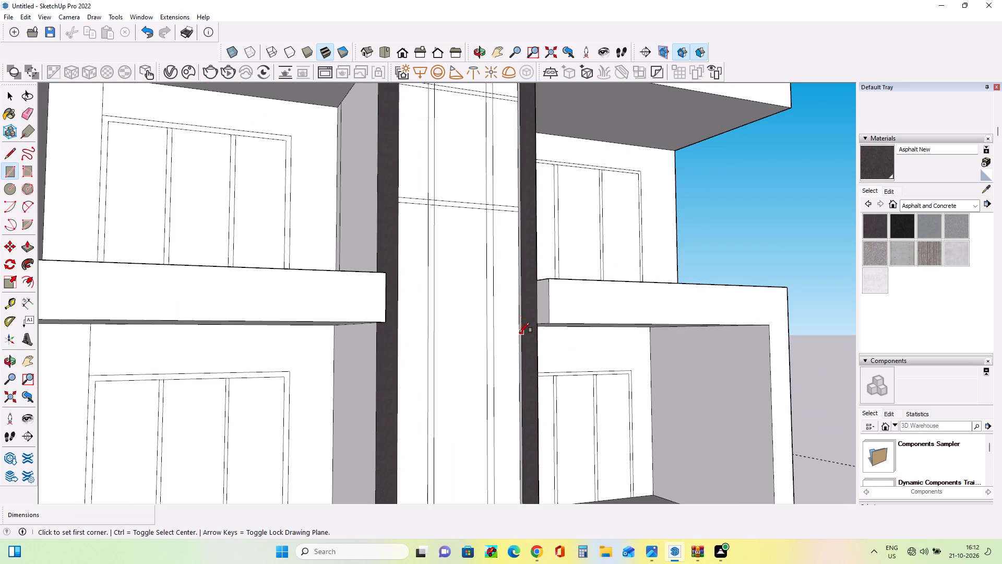
pyautogui.click(518, 332)
pyautogui.moveTo(452, 353); pyautogui.dragTo(390, 348, button='middle')
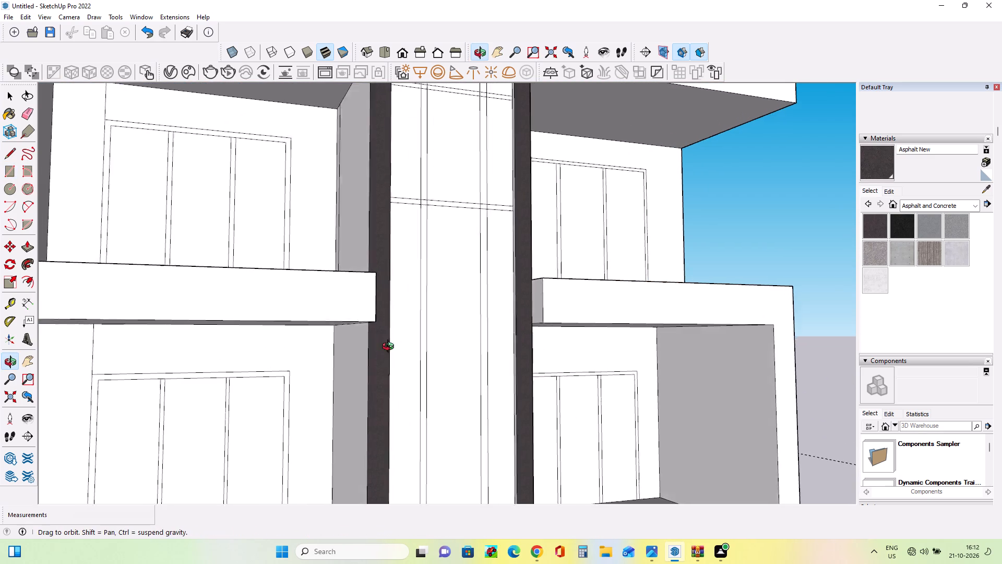
pyautogui.moveTo(390, 348); pyautogui.dragTo(286, 341, button='middle')
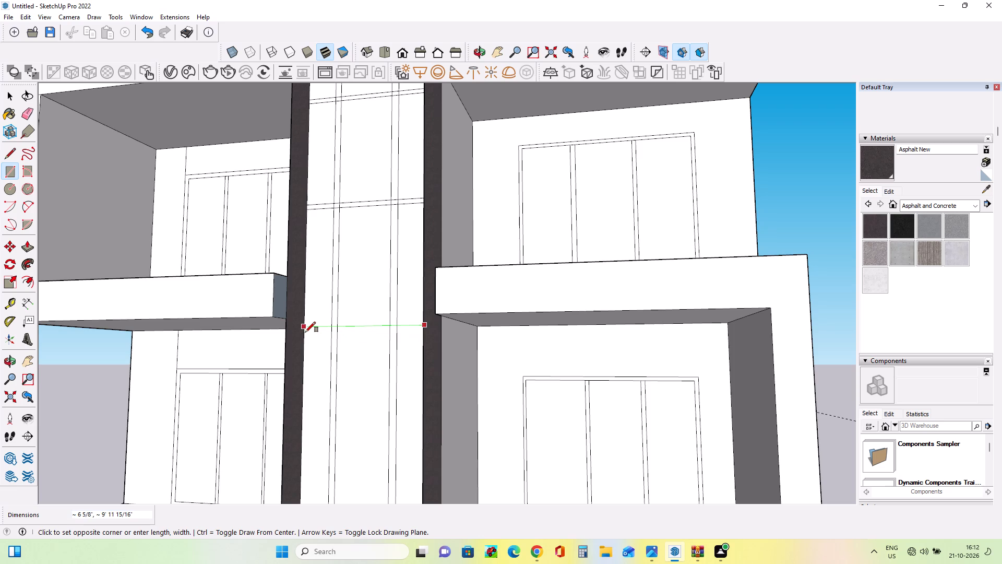
pyautogui.click(305, 334)
# Draw a horizontal rail rectangle about 10' wide and 5 15/16" tall across the tower's central face, midway up the first storey above ground level.
pyautogui.moveTo(335, 342); pyautogui.dragTo(430, 310, button='middle')
pyautogui.scroll(-2, 430, 310)
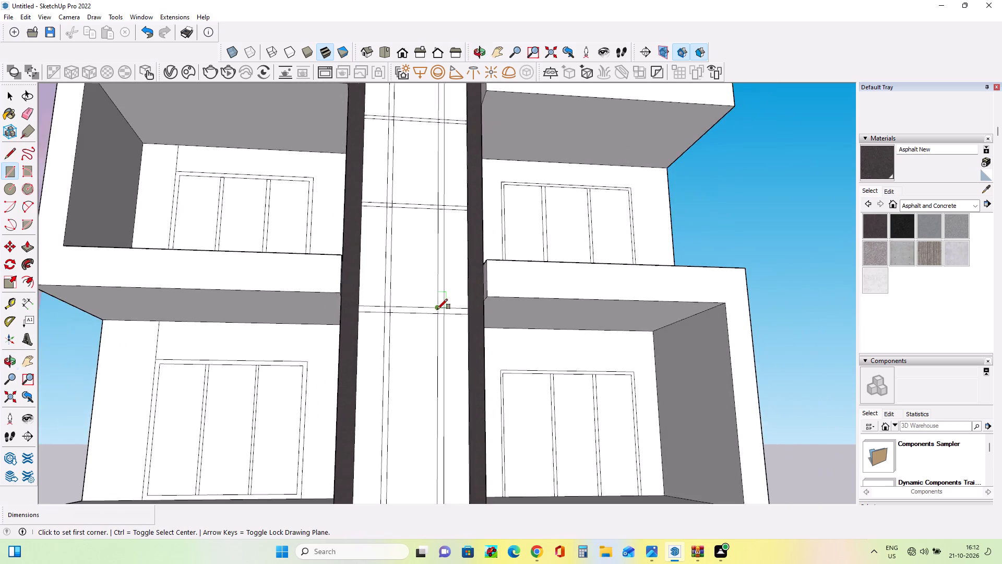
pyautogui.scroll(-5, 438, 309)
pyautogui.moveTo(445, 330); pyautogui.dragTo(461, 385, button='middle')
pyautogui.scroll(5, 447, 377)
pyautogui.moveTo(447, 377); pyautogui.dragTo(500, 377, button='middle')
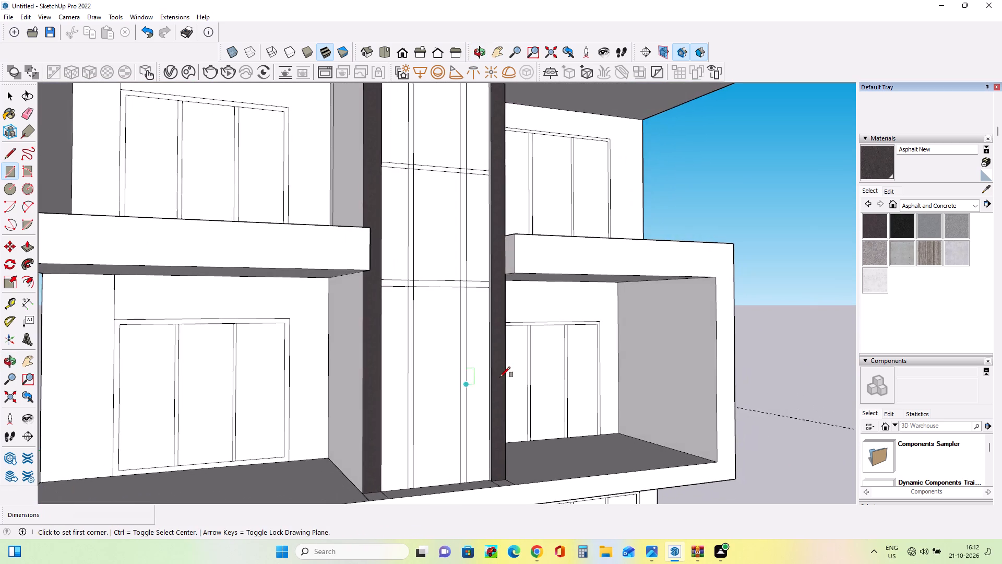
pyautogui.scroll(3, 498, 378)
pyautogui.click(484, 378)
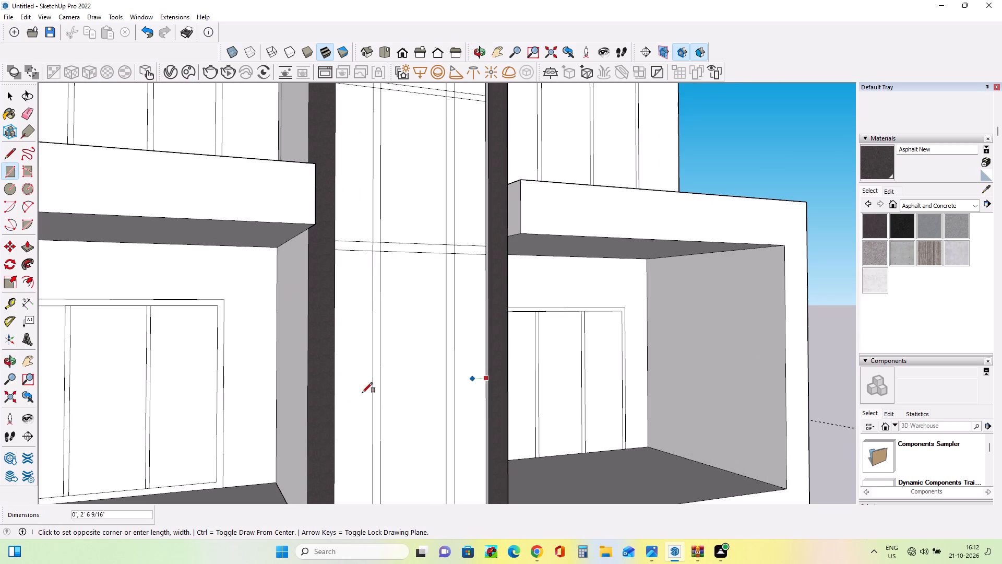
pyautogui.moveTo(335, 398); pyautogui.dragTo(186, 389, button='middle')
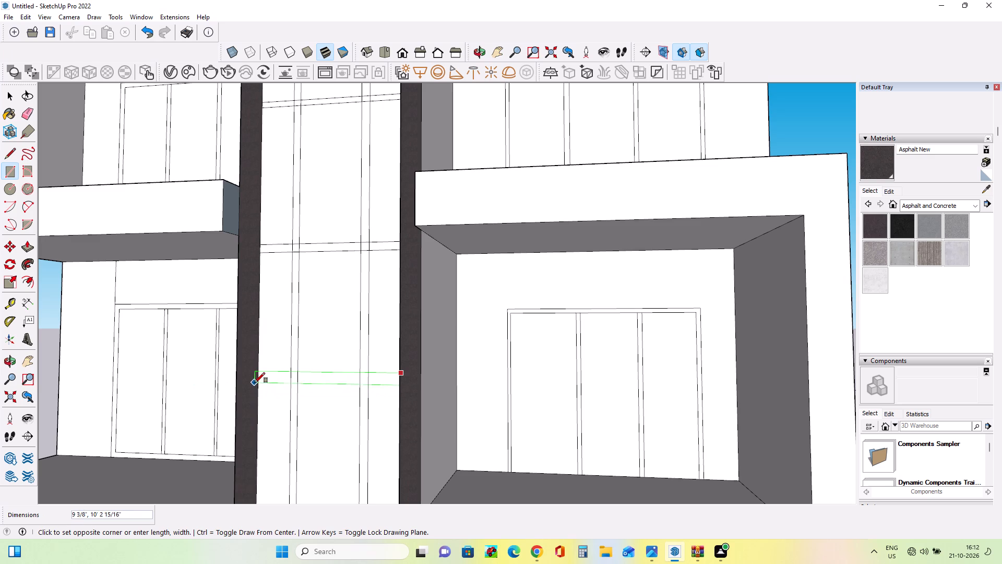
pyautogui.click(256, 379)
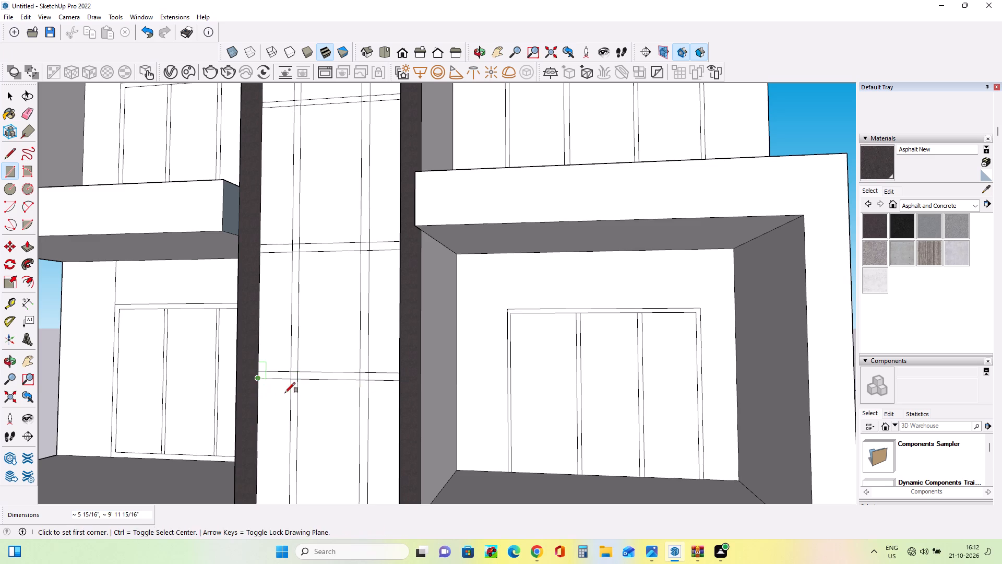
# Compare the tower's rail grid and the building's overall proportions, down to the base, with the reference façade.
pyautogui.moveTo(358, 397); pyautogui.dragTo(388, 397, button='middle')
pyautogui.scroll(-14, 389, 397)
pyautogui.moveTo(386, 381); pyautogui.dragTo(404, 430, button='middle')
pyautogui.scroll(-1, 404, 430)
pyautogui.scroll(-3, 390, 370)
pyautogui.moveTo(381, 369); pyautogui.dragTo(405, 320, button='middle')
pyautogui.scroll(3, 381, 320)
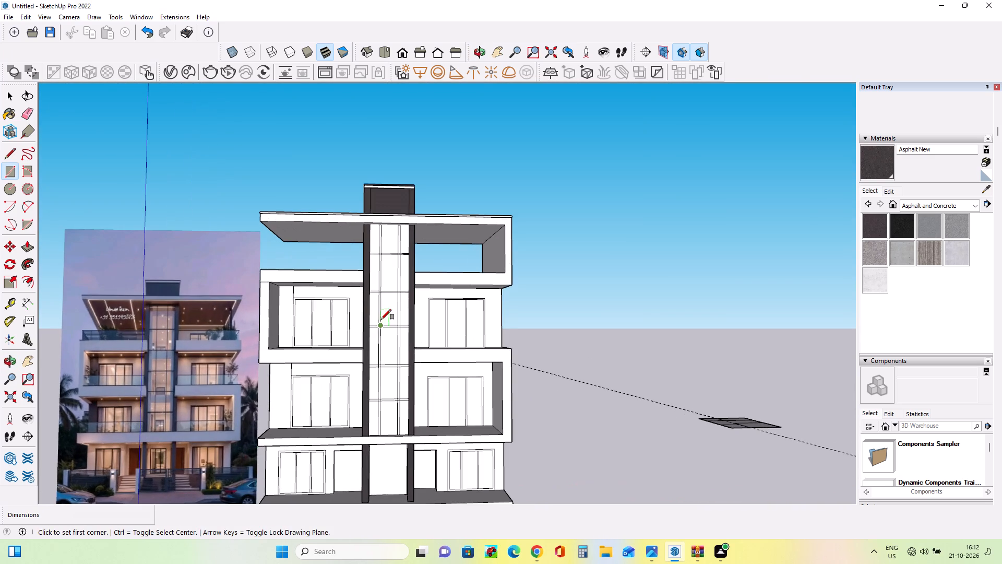
pyautogui.moveTo(448, 348); pyautogui.dragTo(447, 391, button='middle')
pyautogui.moveTo(449, 374); pyautogui.dragTo(466, 364, button='middle')
pyautogui.moveTo(189, 349); pyautogui.dragTo(210, 353, button='middle')
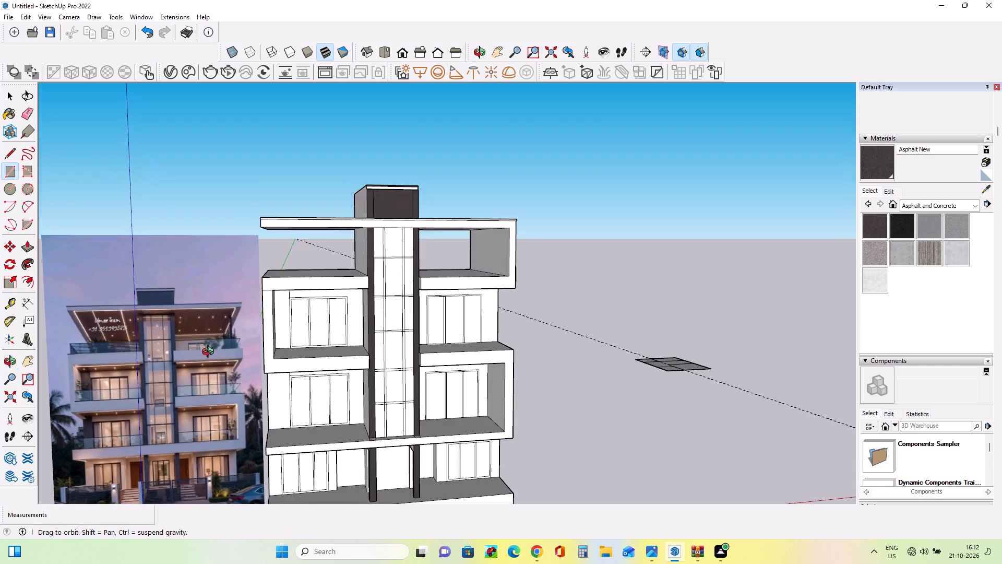
pyautogui.moveTo(210, 353); pyautogui.dragTo(219, 343, button='middle')
pyautogui.moveTo(387, 386); pyautogui.dragTo(324, 386, button='middle')
pyautogui.moveTo(347, 379); pyautogui.dragTo(351, 386, button='middle')
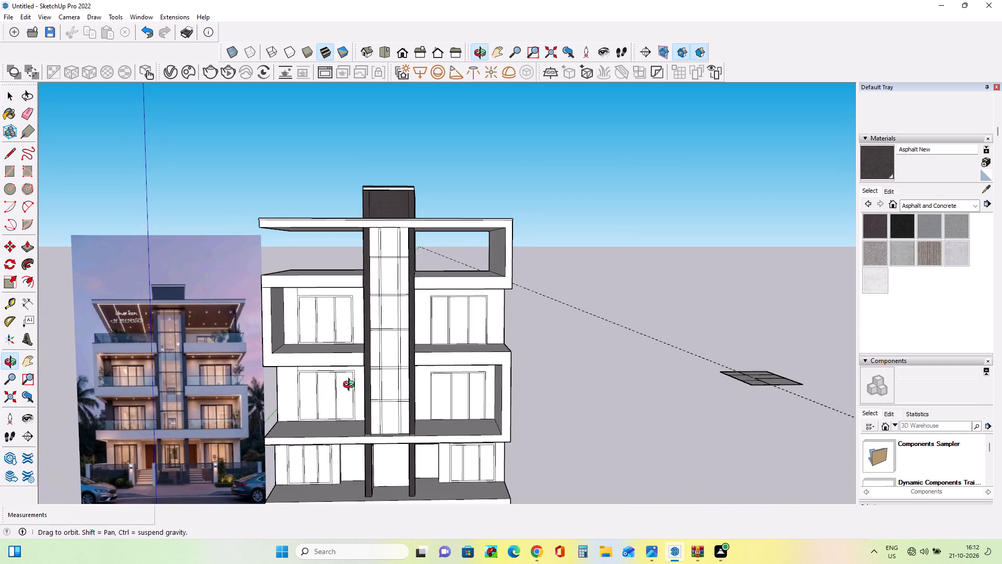
pyautogui.moveTo(351, 386); pyautogui.dragTo(361, 365, button='middle')
pyautogui.moveTo(410, 347); pyautogui.dragTo(420, 366, button='middle')
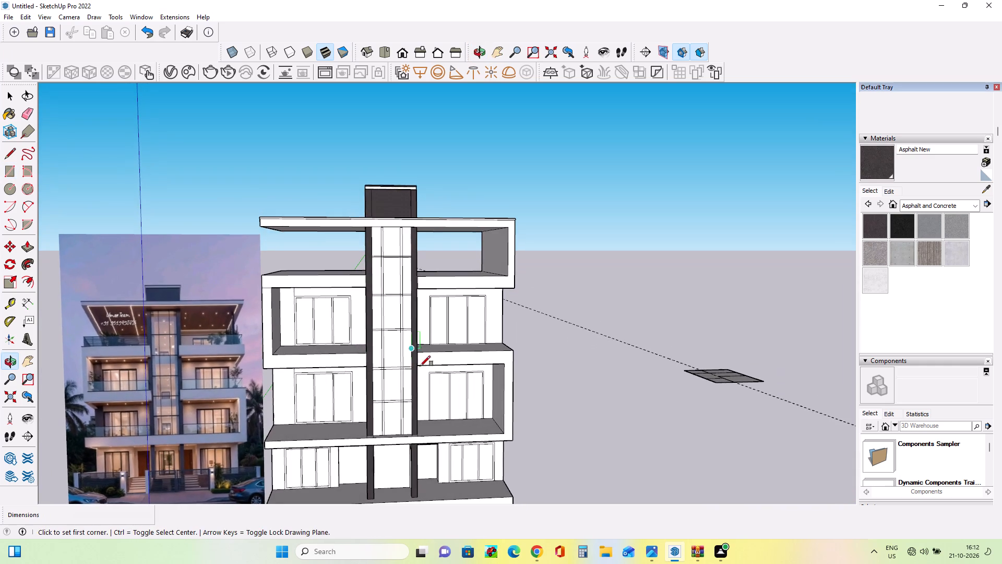
pyautogui.scroll(-3, 427, 425)
pyautogui.moveTo(362, 488); pyautogui.dragTo(362, 480, button='middle')
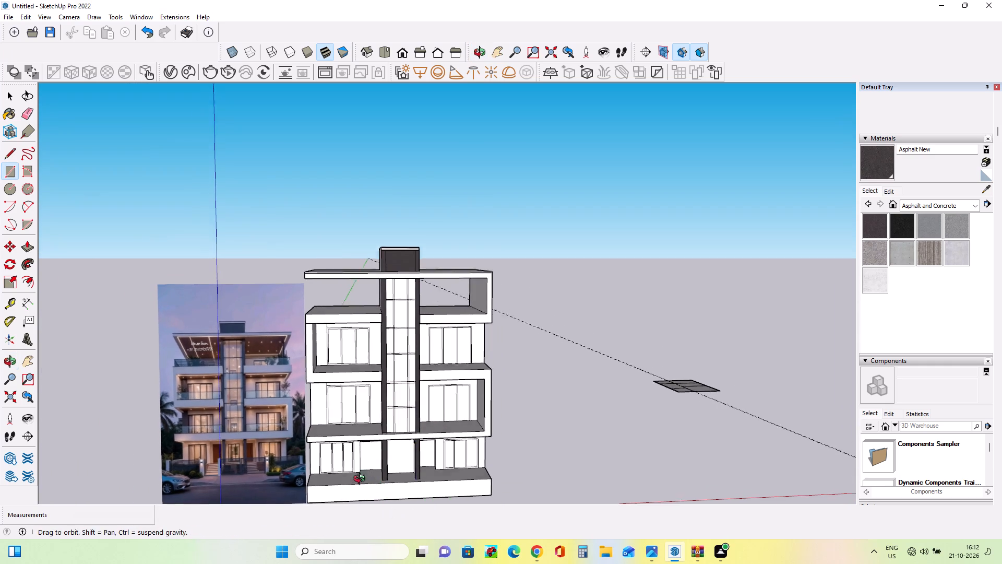
pyautogui.moveTo(362, 480); pyautogui.dragTo(359, 453, button='middle')
pyautogui.scroll(-7, 411, 448)
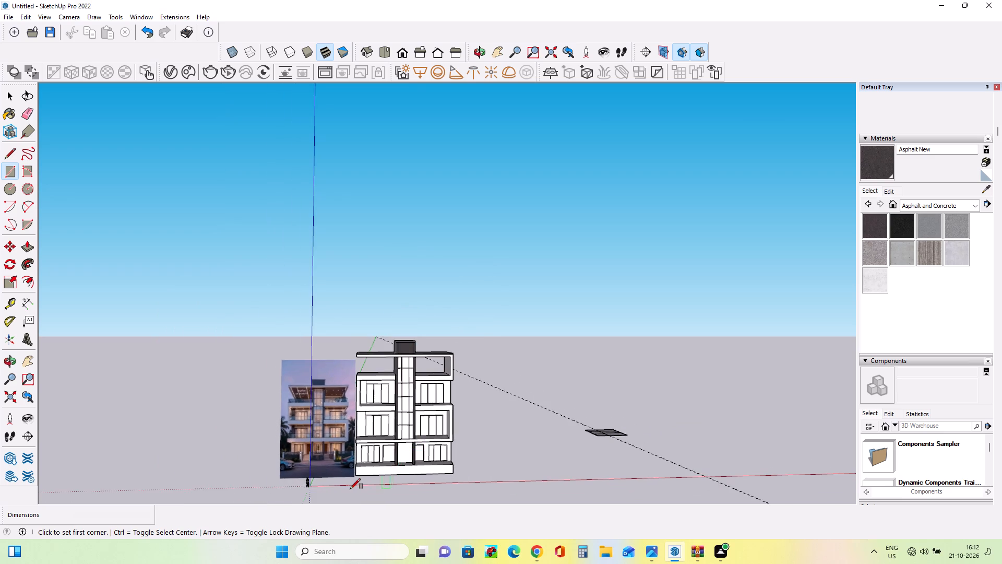
pyautogui.scroll(7, 348, 489)
pyautogui.middleClick(466, 479)
pyautogui.scroll(3, 389, 456)
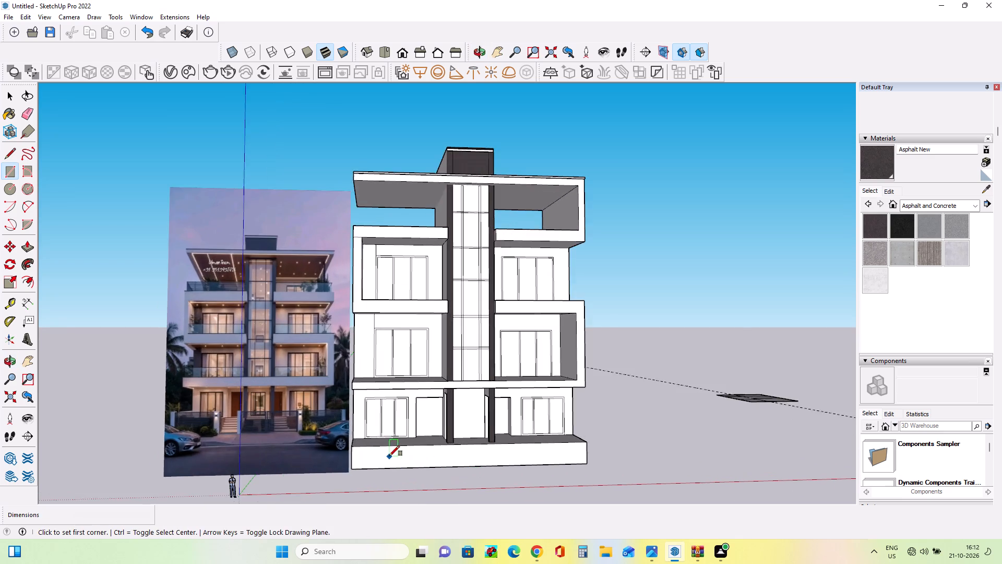
pyautogui.moveTo(391, 455); pyautogui.dragTo(395, 460, button='middle')
pyautogui.scroll(2, 379, 466)
pyautogui.middleClick(379, 466)
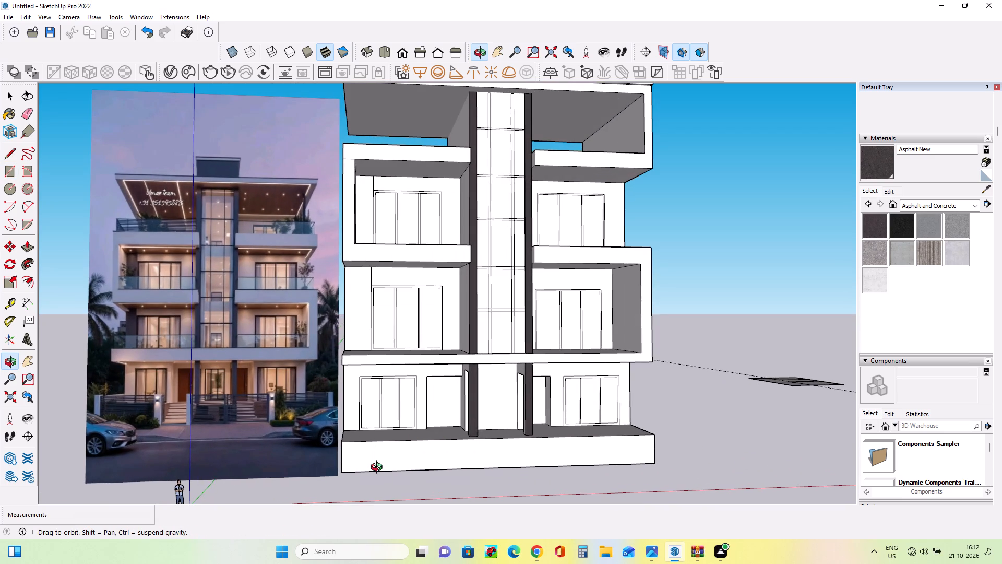
pyautogui.moveTo(379, 468); pyautogui.dragTo(383, 475, button='middle')
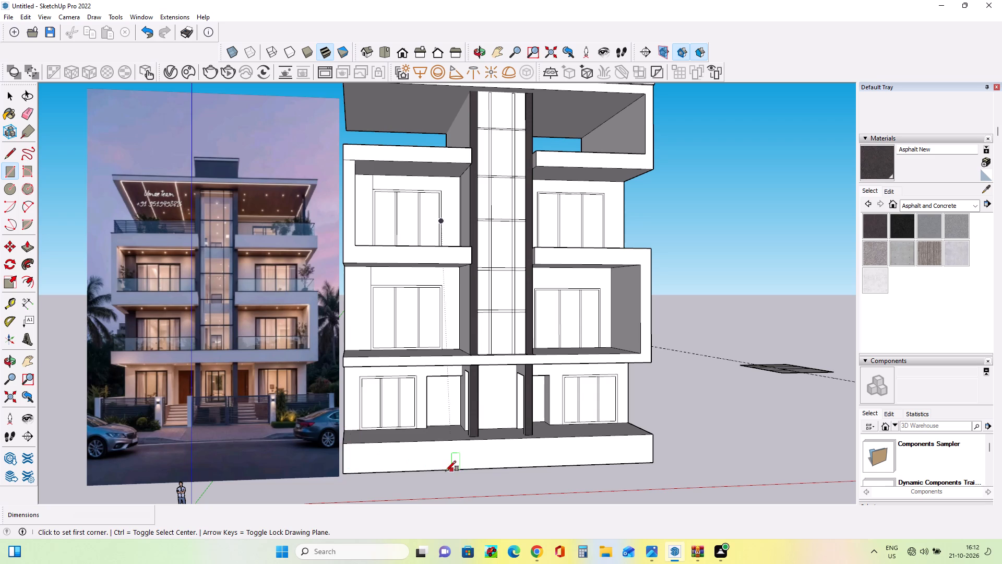
# Push/Pull the underside of the building's base downward by about 2' 7 5/8".
pyautogui.moveTo(446, 471); pyautogui.dragTo(481, 293, button='middle')
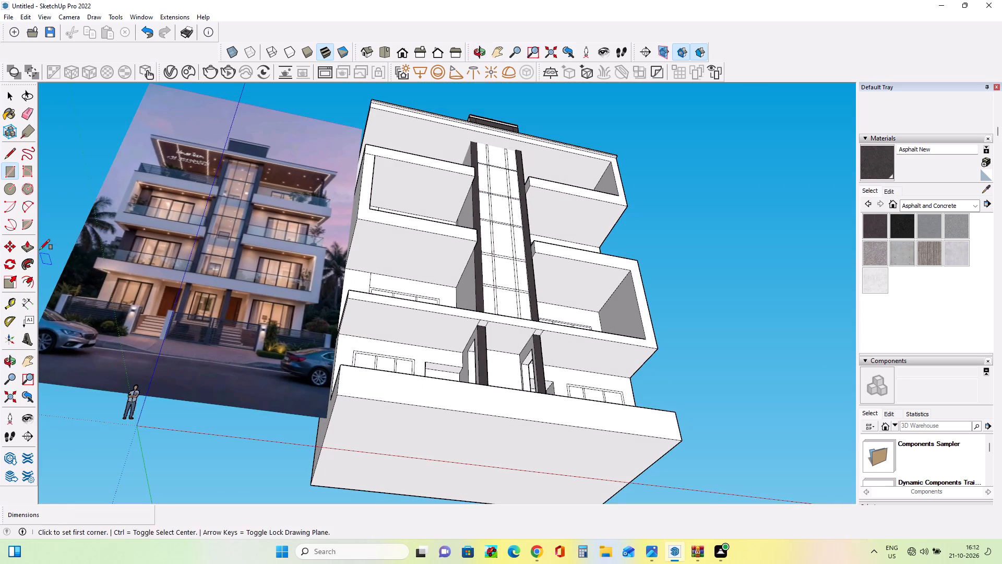
pyautogui.click(26, 250)
pyautogui.click(457, 436)
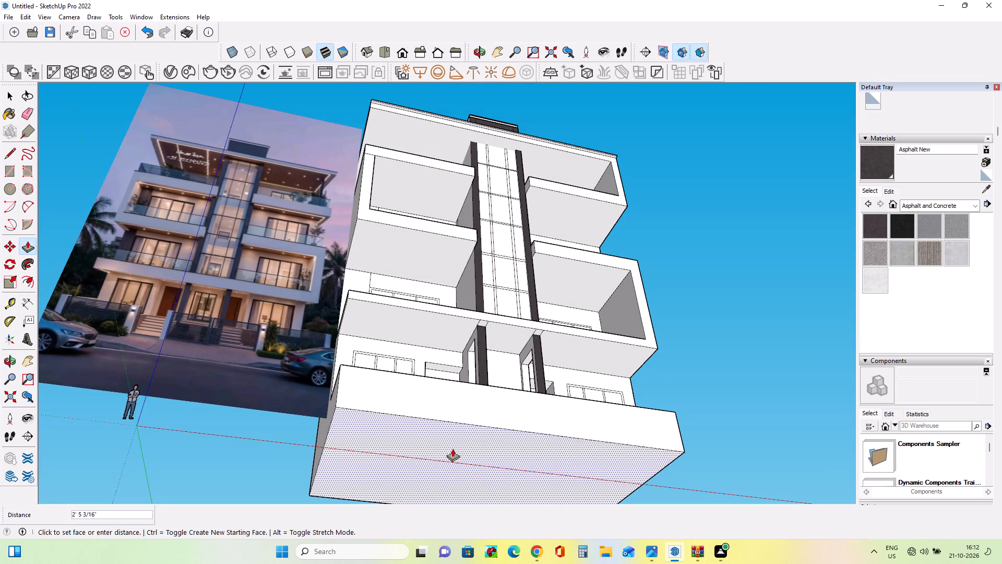
pyautogui.click(452, 449)
# Compare the base, ground storey and overall façade with the reference image, checking from frontal and oblique views.
pyautogui.moveTo(505, 408); pyautogui.dragTo(497, 563, button='middle')
pyautogui.scroll(-4, 449, 404)
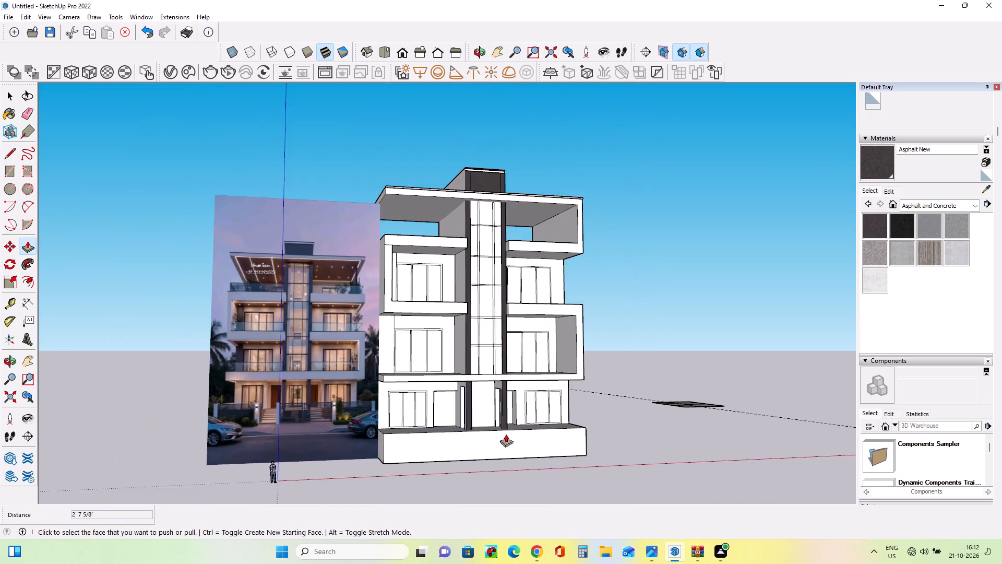
pyautogui.moveTo(506, 442); pyautogui.dragTo(449, 509, button='middle')
pyautogui.scroll(4, 415, 421)
pyautogui.moveTo(427, 436); pyautogui.dragTo(447, 417, button='middle')
pyautogui.scroll(-3, 447, 416)
pyautogui.moveTo(446, 429); pyautogui.dragTo(449, 440, button='middle')
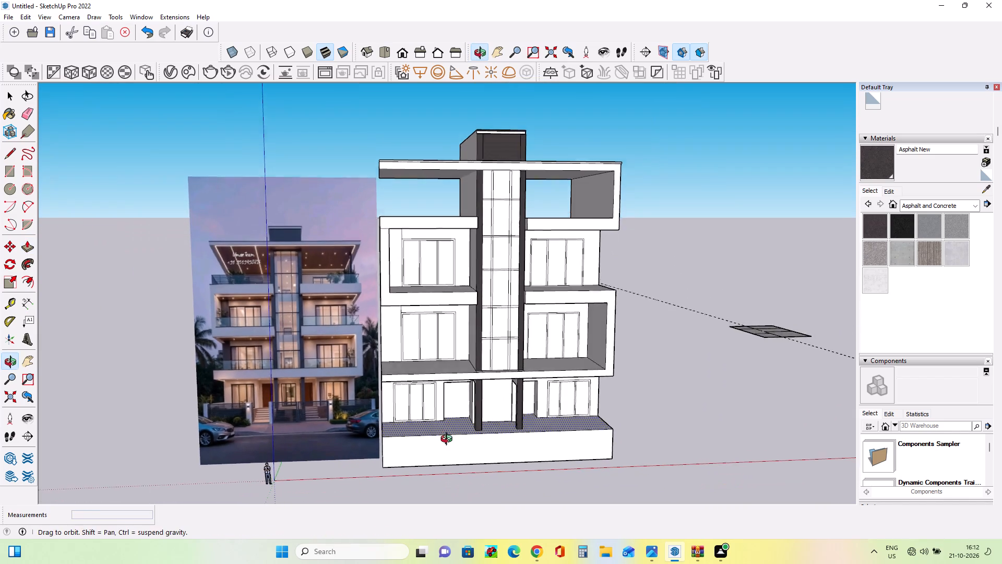
pyautogui.moveTo(449, 440); pyautogui.dragTo(450, 445, button='middle')
pyautogui.moveTo(413, 458); pyautogui.dragTo(415, 464, button='middle')
pyautogui.moveTo(398, 456); pyautogui.dragTo(399, 445, button='middle')
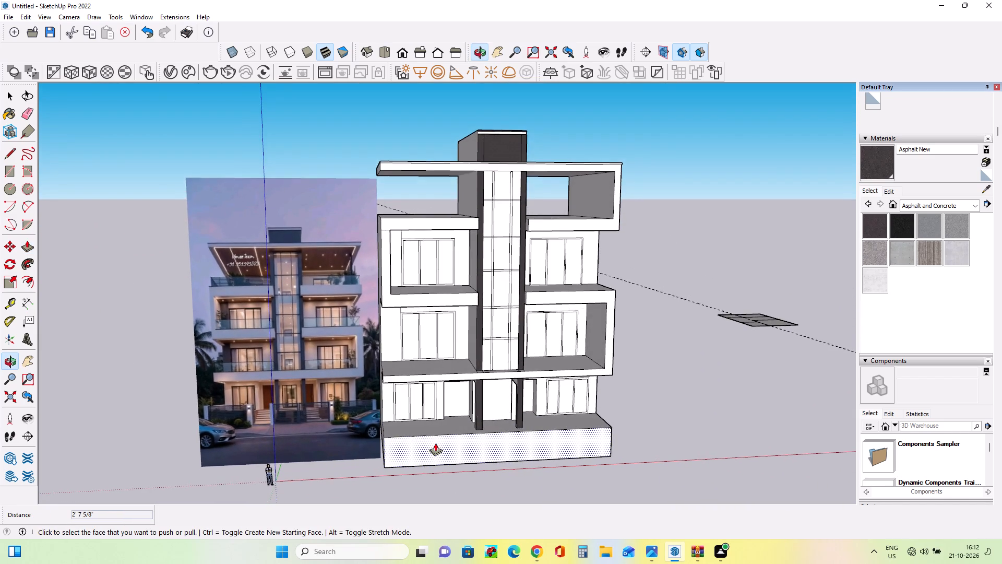
pyautogui.scroll(2, 438, 442)
pyautogui.moveTo(439, 442); pyautogui.dragTo(446, 456, button='middle')
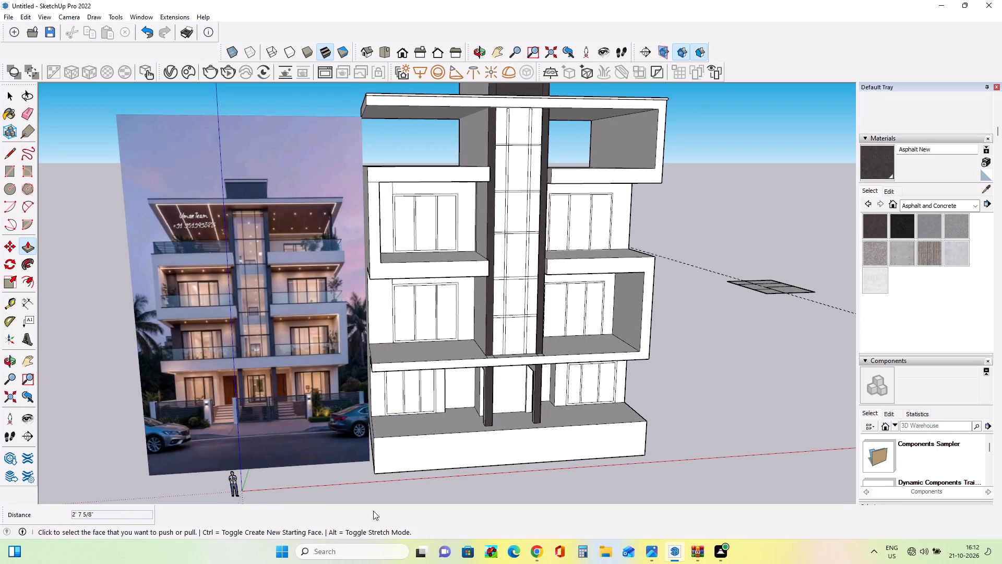
pyautogui.moveTo(398, 457); pyautogui.dragTo(385, 433, button='middle')
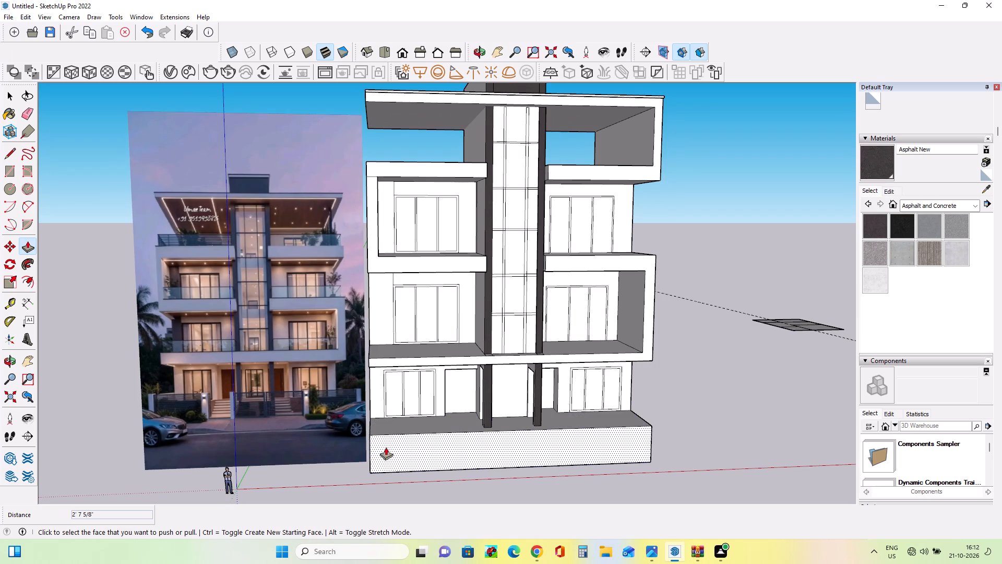
pyautogui.moveTo(391, 442); pyautogui.dragTo(395, 469, button='middle')
pyautogui.scroll(-4, 423, 431)
pyautogui.moveTo(446, 436); pyautogui.dragTo(295, 449, button='middle')
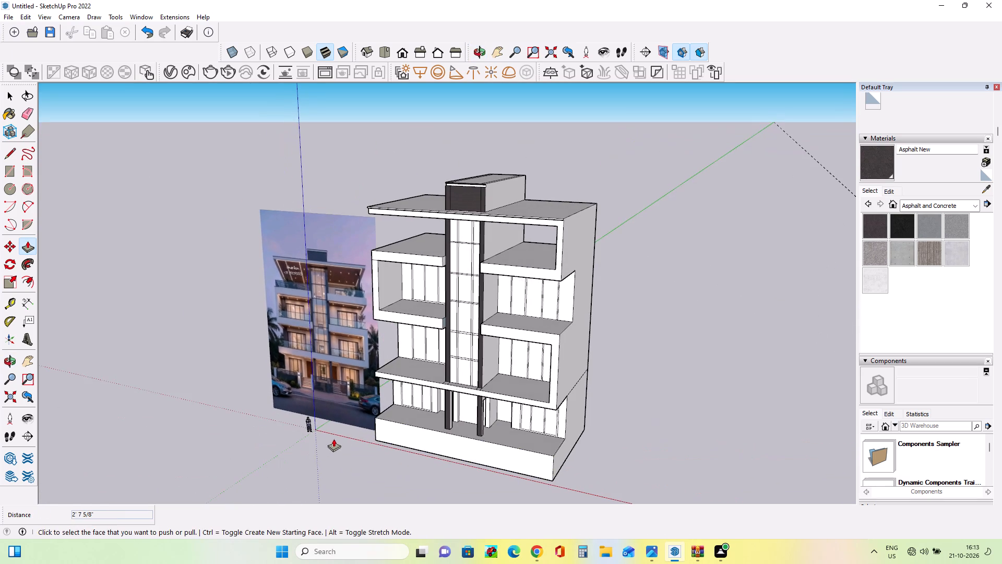
pyautogui.moveTo(364, 408); pyautogui.dragTo(479, 413, button='middle')
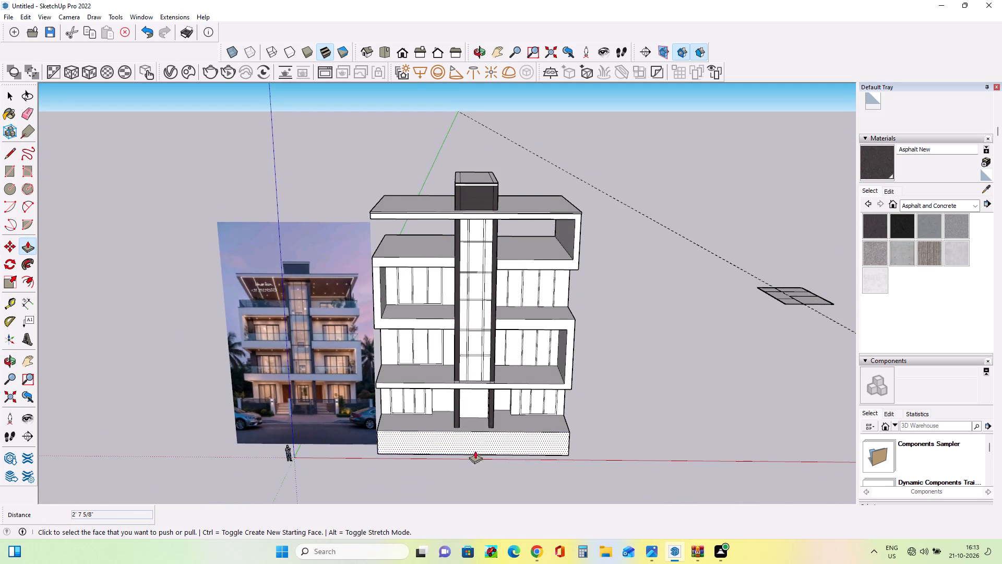
pyautogui.scroll(1, 446, 375)
pyautogui.moveTo(447, 375); pyautogui.dragTo(432, 310, button='middle')
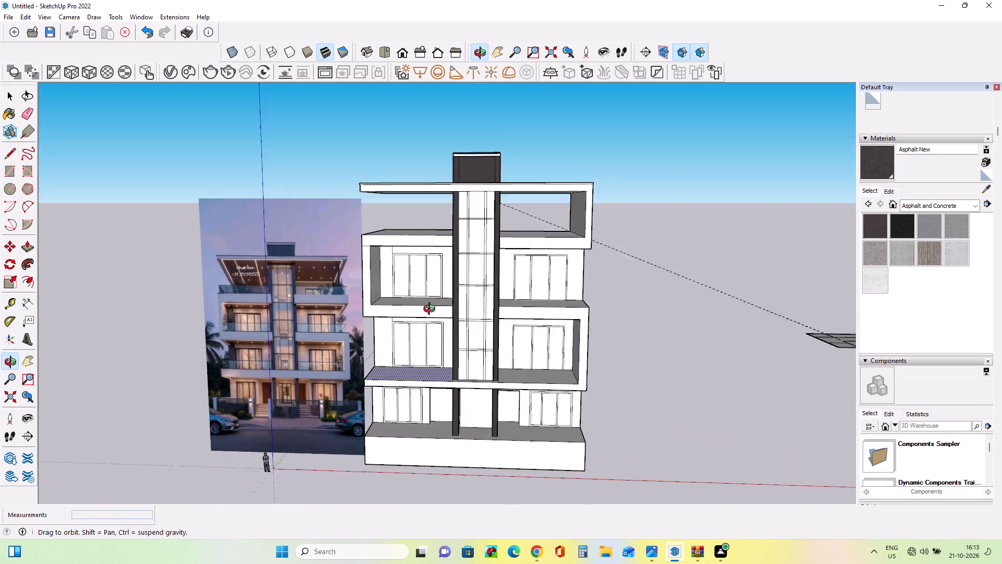
pyautogui.moveTo(432, 310); pyautogui.dragTo(449, 335, button='middle')
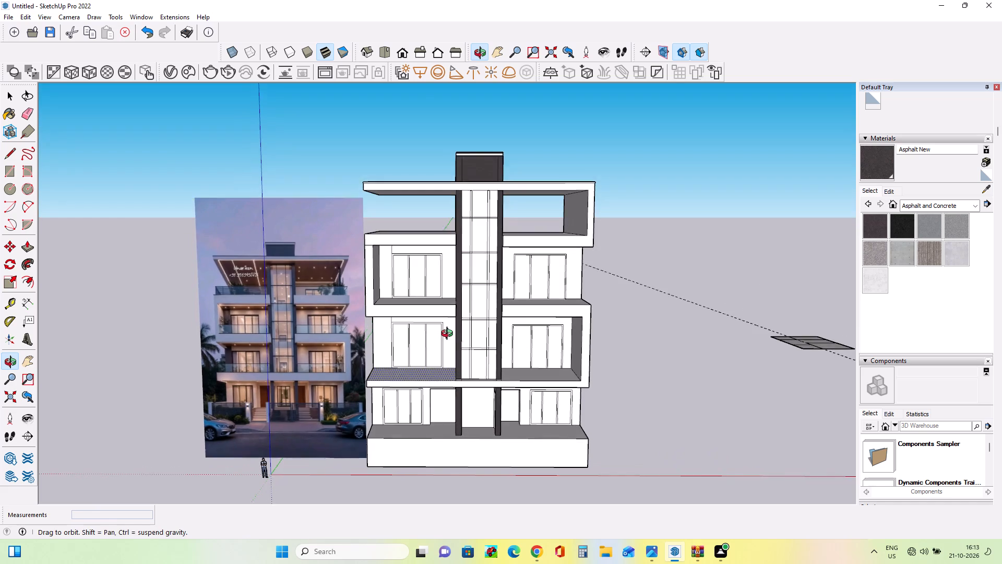
pyautogui.moveTo(449, 335); pyautogui.dragTo(452, 333, button='middle')
pyautogui.moveTo(465, 332); pyautogui.dragTo(533, 371, button='middle')
pyautogui.moveTo(531, 372); pyautogui.dragTo(480, 329, button='middle')
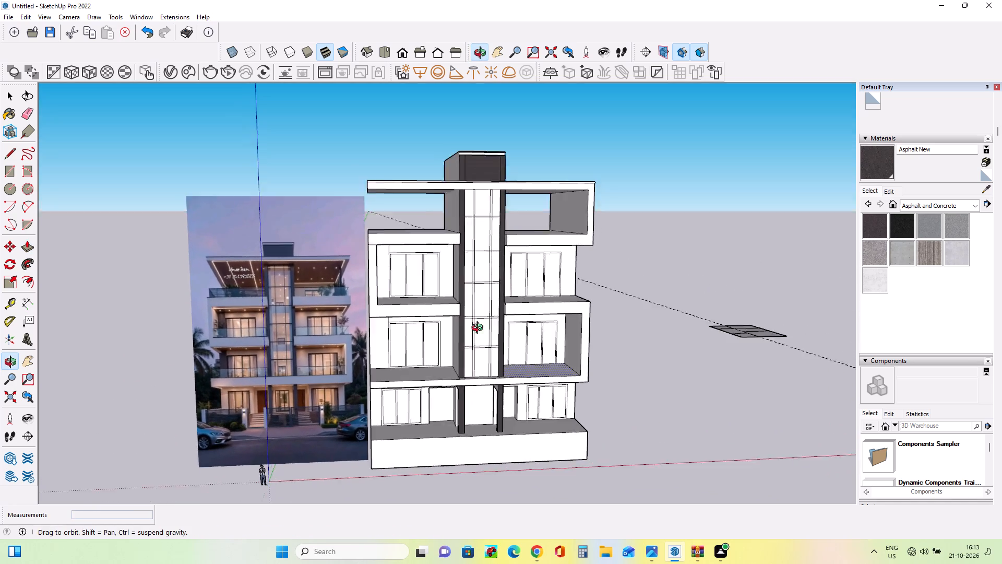
pyautogui.moveTo(480, 329); pyautogui.dragTo(444, 333, button='middle')
pyautogui.scroll(3, 524, 424)
pyautogui.moveTo(528, 425); pyautogui.dragTo(552, 446, button='middle')
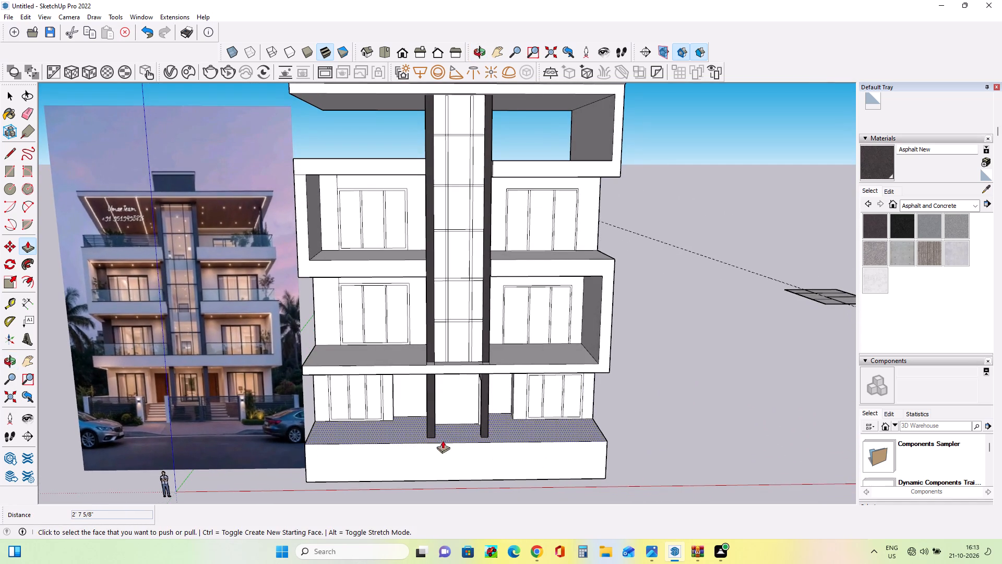
pyautogui.scroll(-2, 598, 367)
pyautogui.moveTo(592, 406); pyautogui.dragTo(592, 418, button='middle')
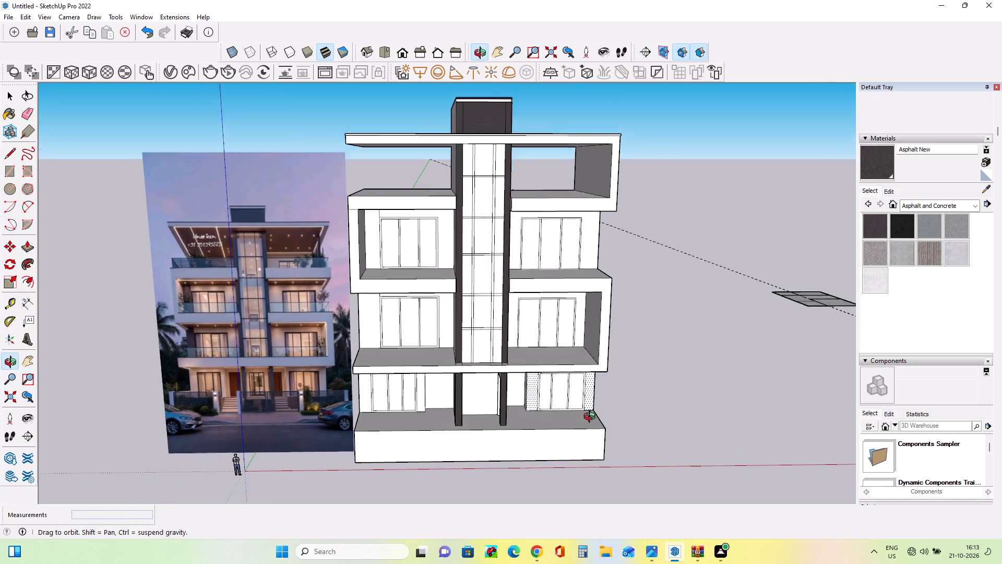
pyautogui.moveTo(592, 418); pyautogui.dragTo(593, 426, button='middle')
pyautogui.scroll(1, 376, 450)
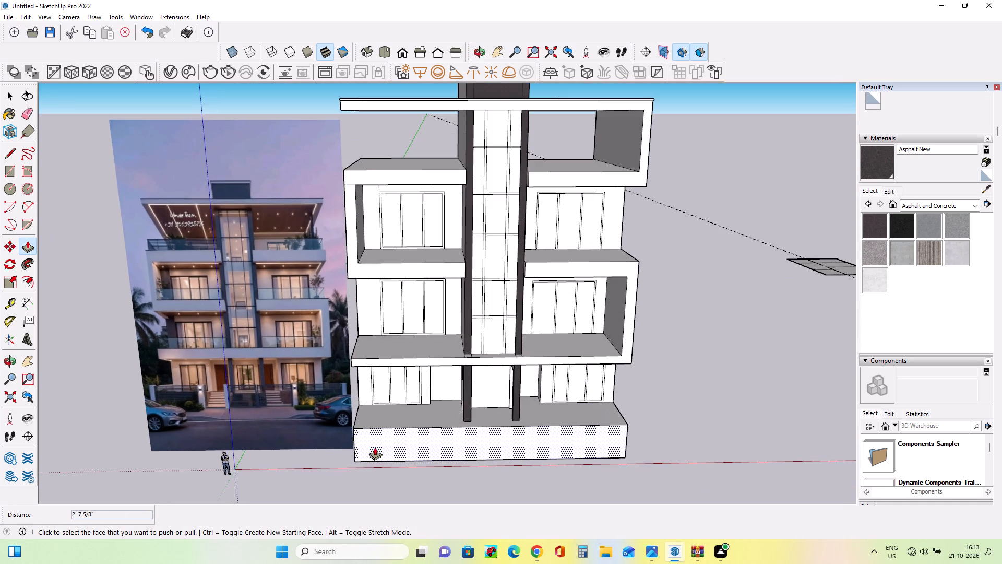
pyautogui.moveTo(372, 444); pyautogui.dragTo(372, 424, button='middle')
# Draw a full-height rectangle about 8' 5" tall and 3' 10" wide on the base's front face, at the end nearest the reference image.
pyautogui.click(4, 170)
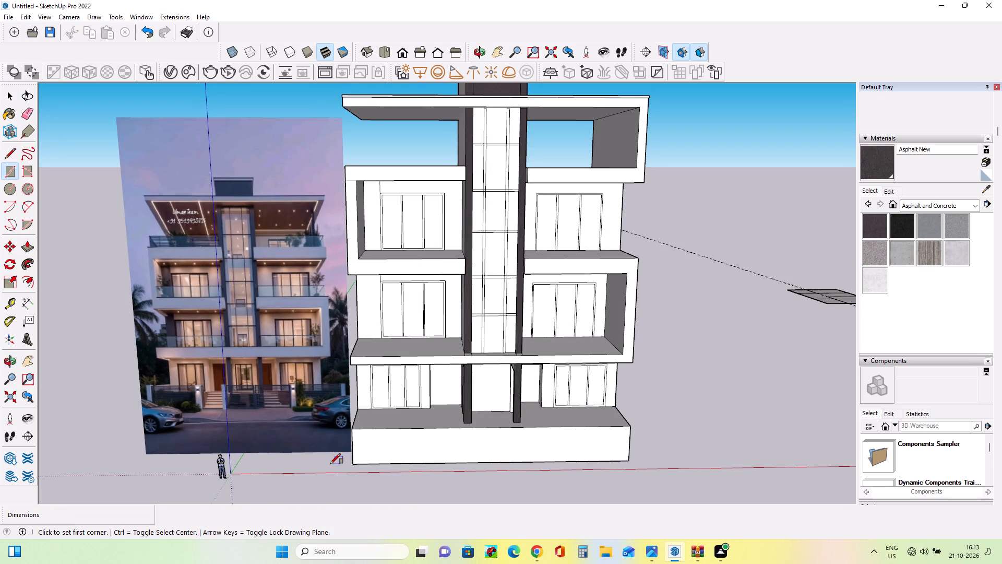
pyautogui.click(355, 464)
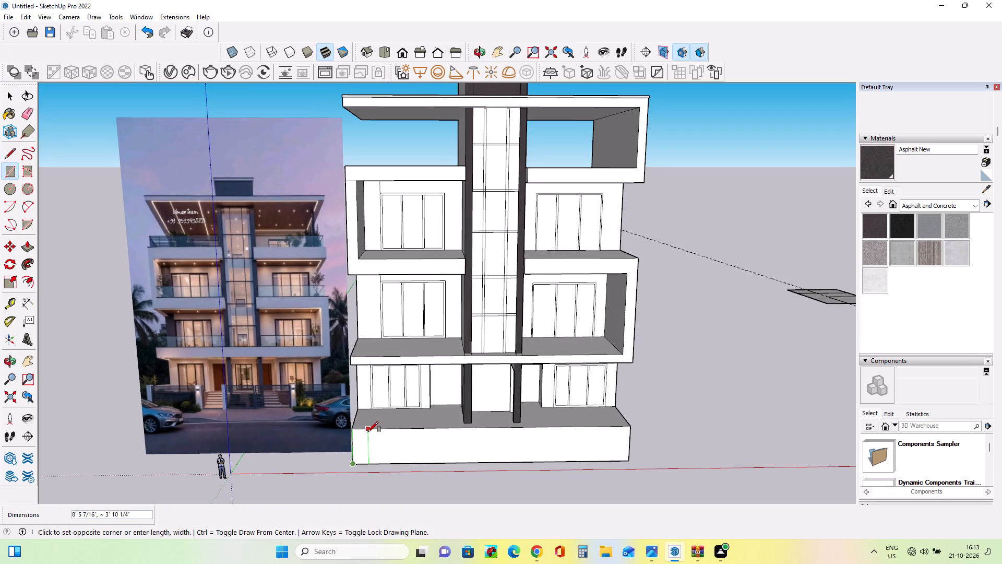
pyautogui.click(368, 432)
pyautogui.moveTo(384, 457); pyautogui.dragTo(392, 470, button='middle')
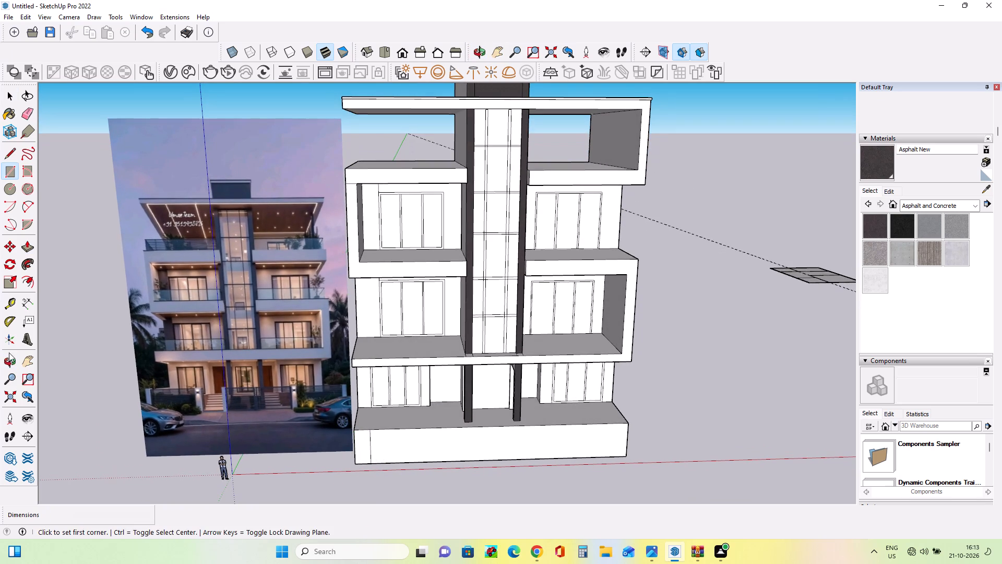
# Draw a narrow rectangle about 12' 9" by 1' 8" on the base's top face, along the side edge nearest the reference image.
pyautogui.click(15, 167)
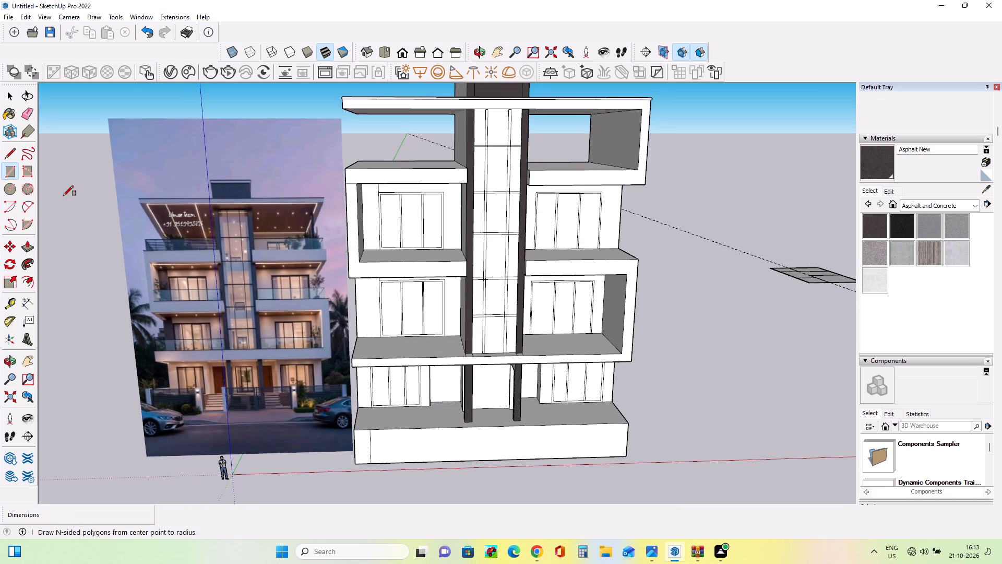
pyautogui.moveTo(377, 443); pyautogui.dragTo(396, 478, button='middle')
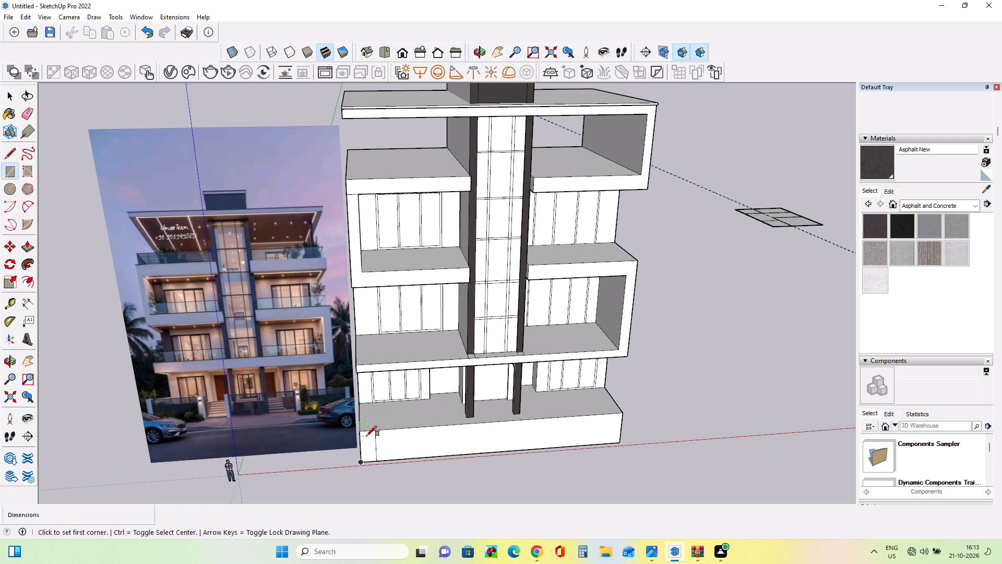
pyautogui.scroll(1, 366, 436)
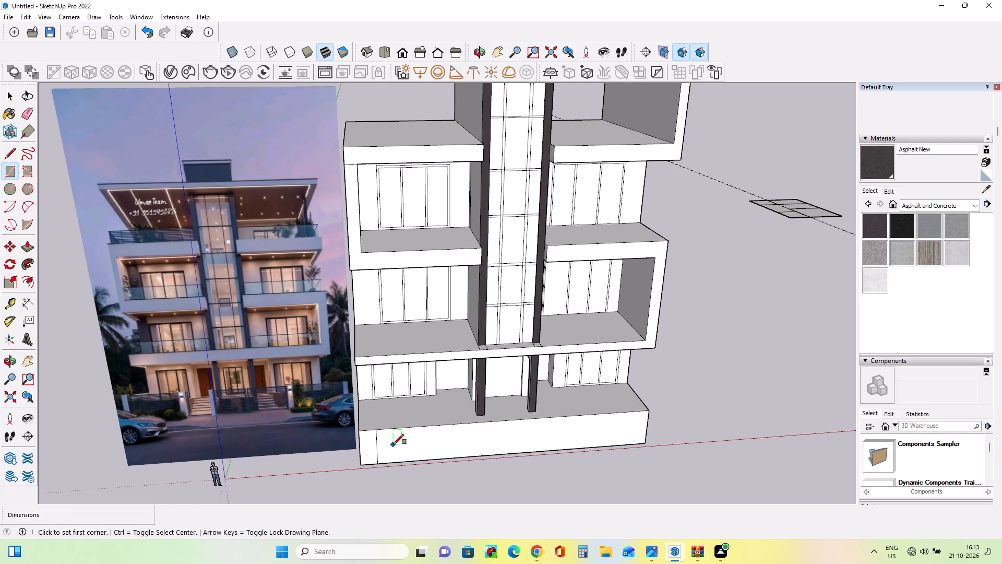
pyautogui.click(360, 433)
pyautogui.moveTo(366, 399); pyautogui.dragTo(375, 406, button='middle')
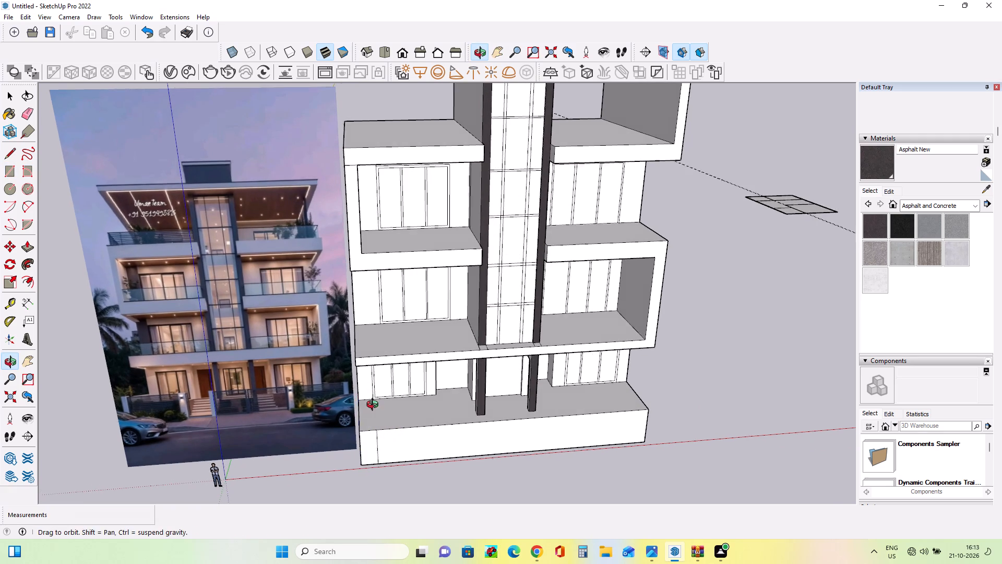
pyautogui.moveTo(375, 406); pyautogui.dragTo(385, 426, button='middle')
pyautogui.scroll(3, 373, 404)
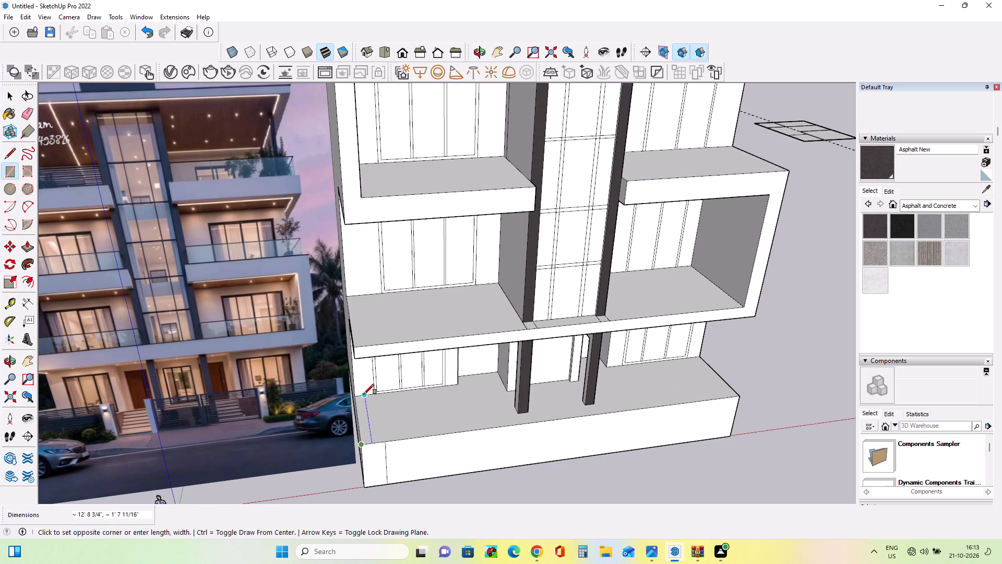
pyautogui.click(364, 394)
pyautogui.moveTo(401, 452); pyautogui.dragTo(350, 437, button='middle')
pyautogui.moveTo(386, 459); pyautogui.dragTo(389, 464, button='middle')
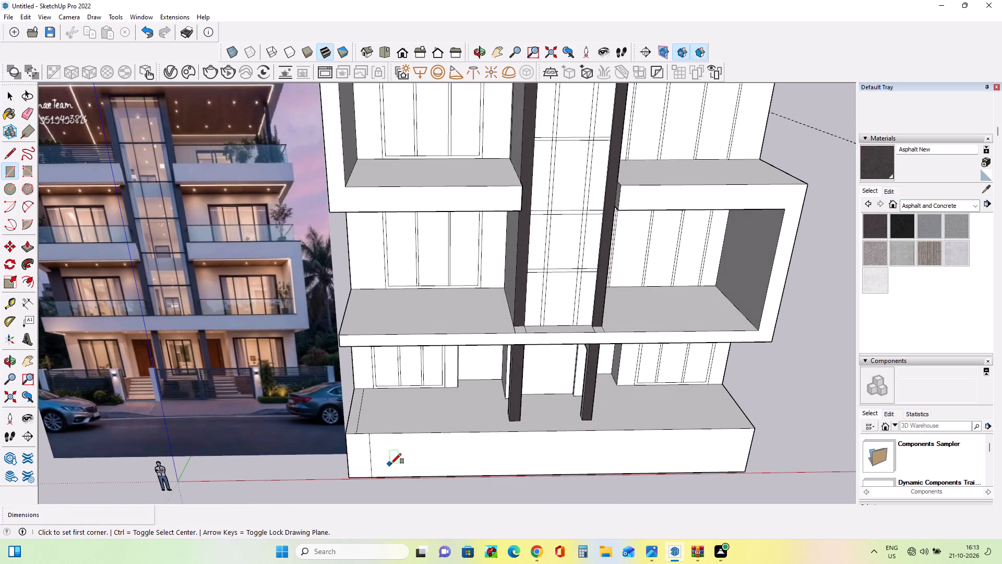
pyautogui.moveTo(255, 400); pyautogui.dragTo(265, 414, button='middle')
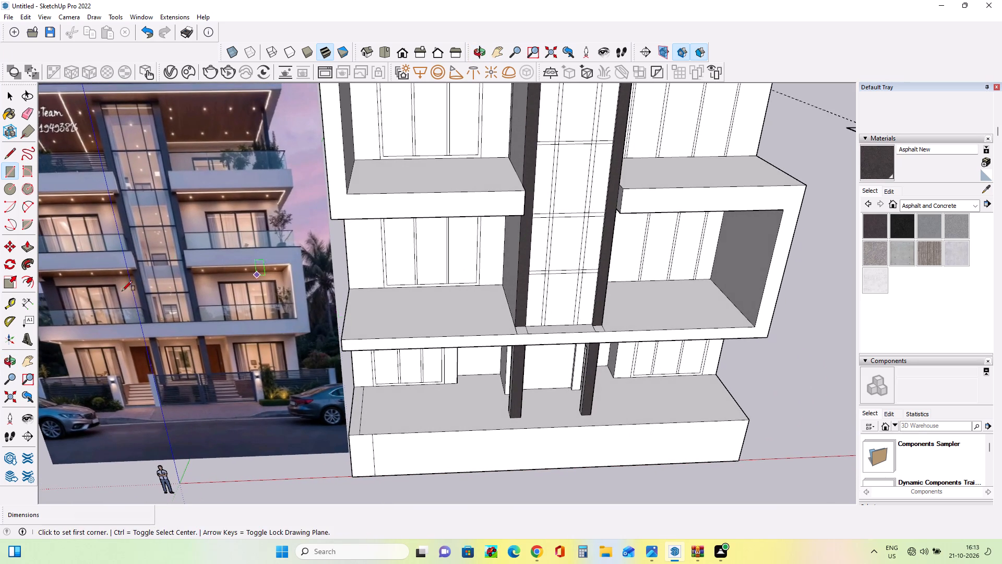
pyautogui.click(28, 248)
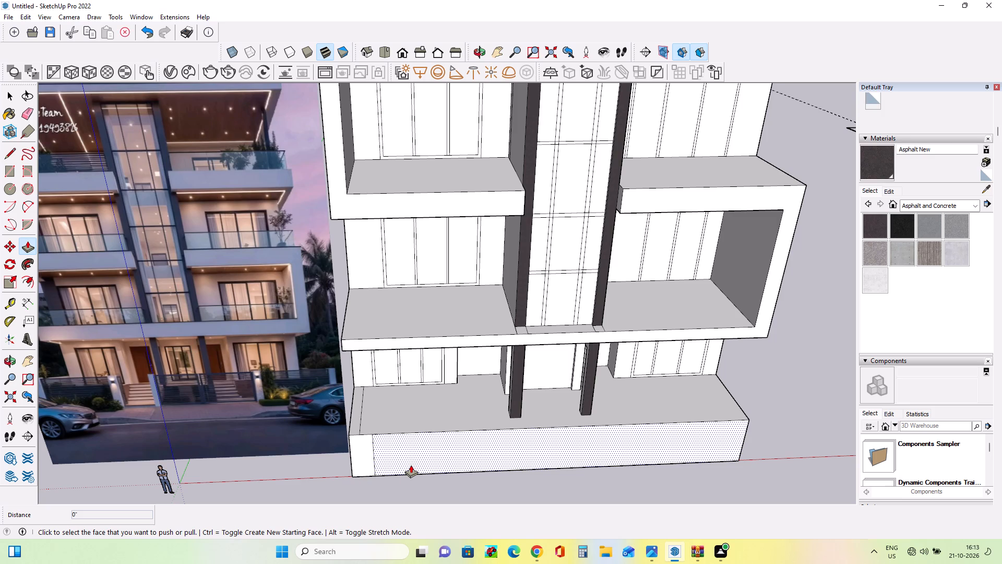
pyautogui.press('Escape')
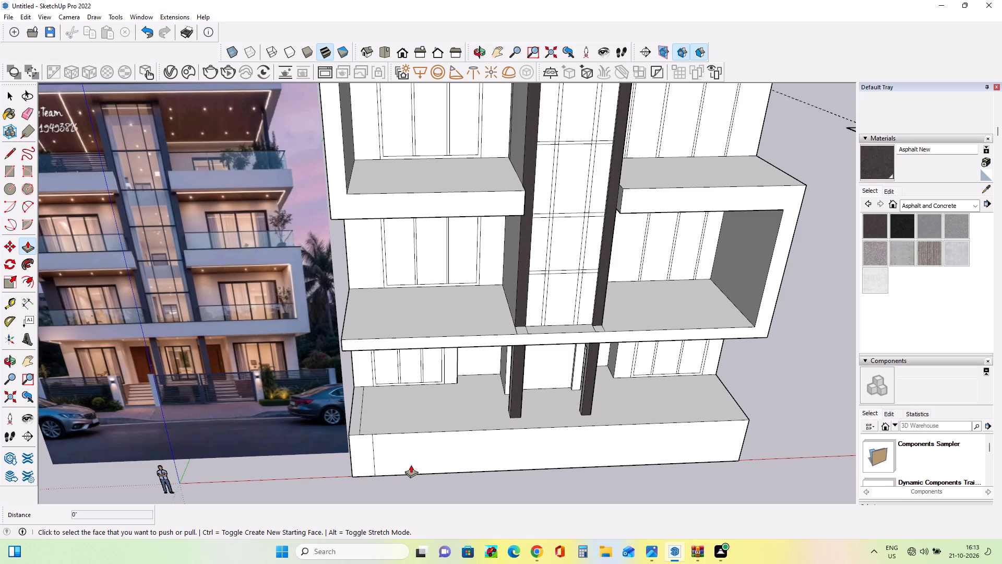
# Draw a narrow rectangle about 16' long on the base's top face, along the front edge from the side strip's inner corner.
pyautogui.scroll(-4, 405, 461)
pyautogui.moveTo(439, 439); pyautogui.dragTo(444, 455, button='middle')
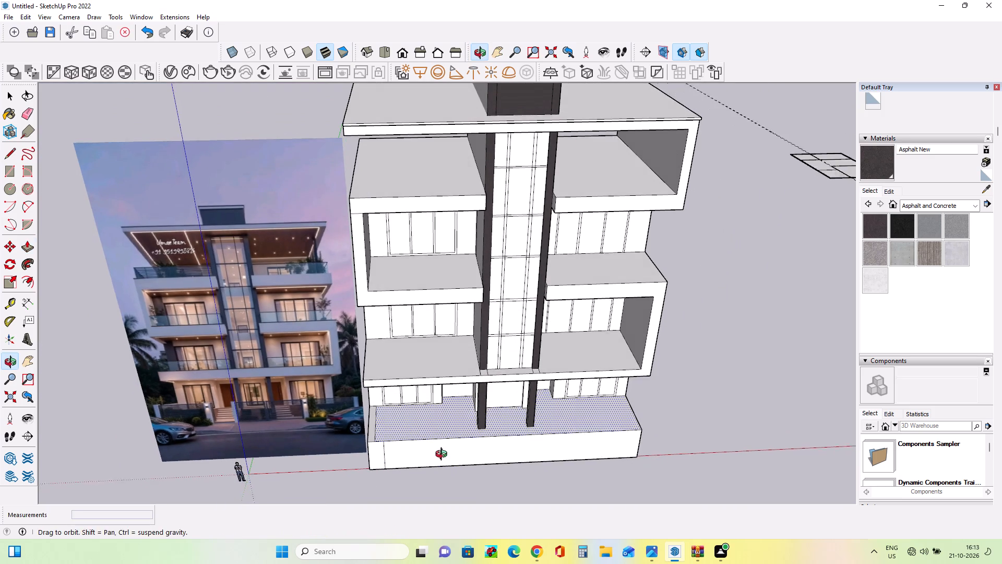
pyautogui.moveTo(444, 455); pyautogui.dragTo(444, 460, button='middle')
pyautogui.click(8, 167)
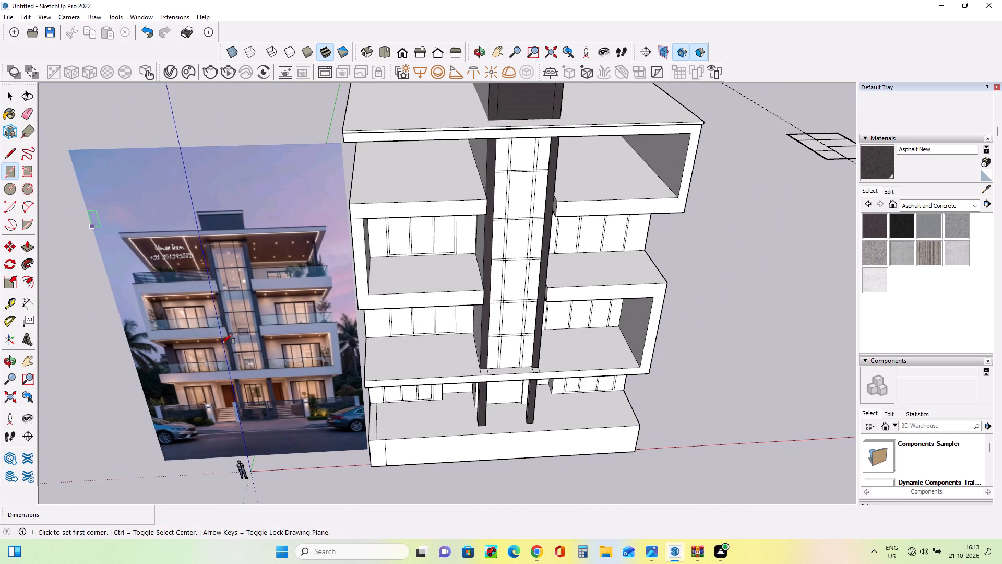
pyautogui.moveTo(296, 464); pyautogui.dragTo(302, 497, button='middle')
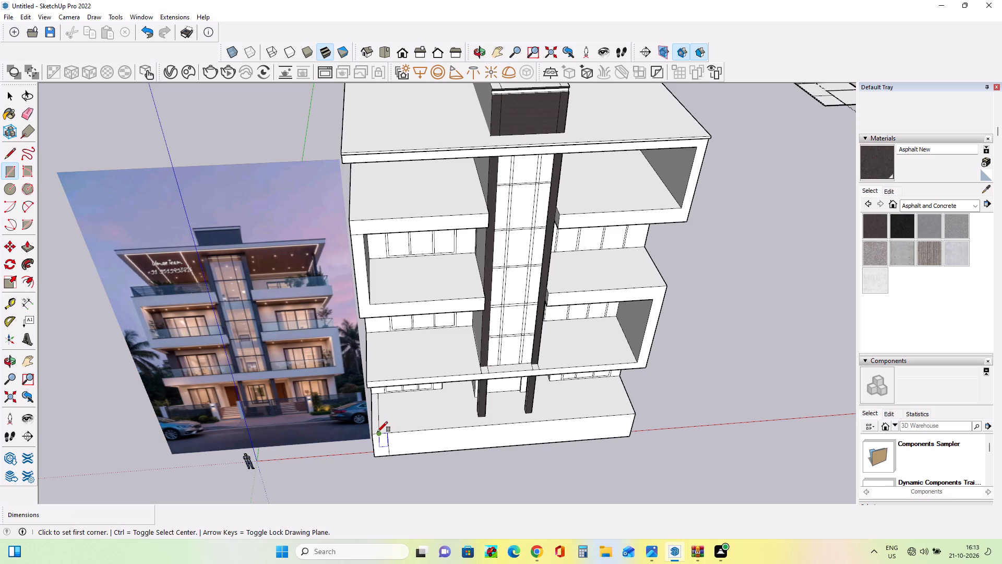
pyautogui.click(377, 432)
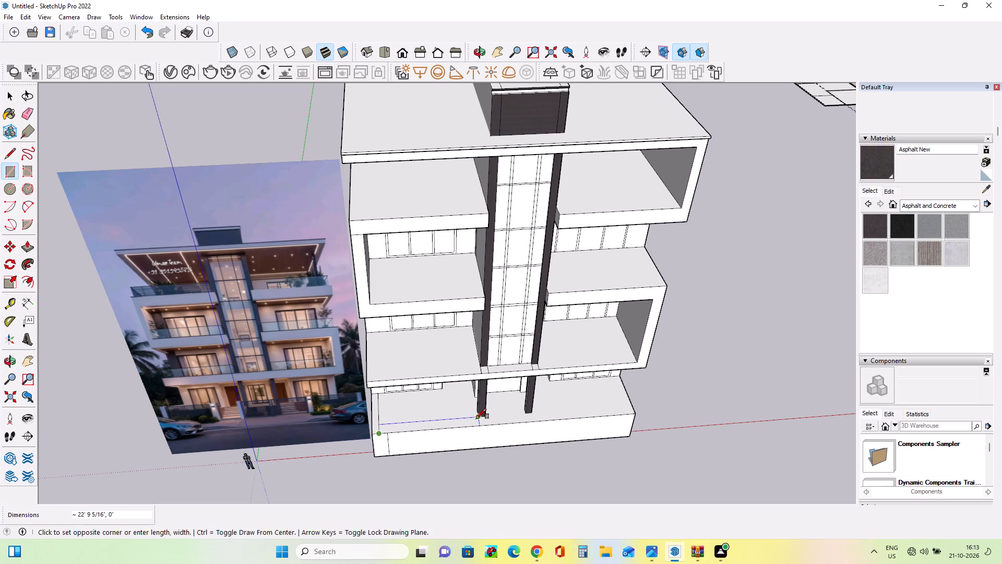
pyautogui.scroll(1, 475, 423)
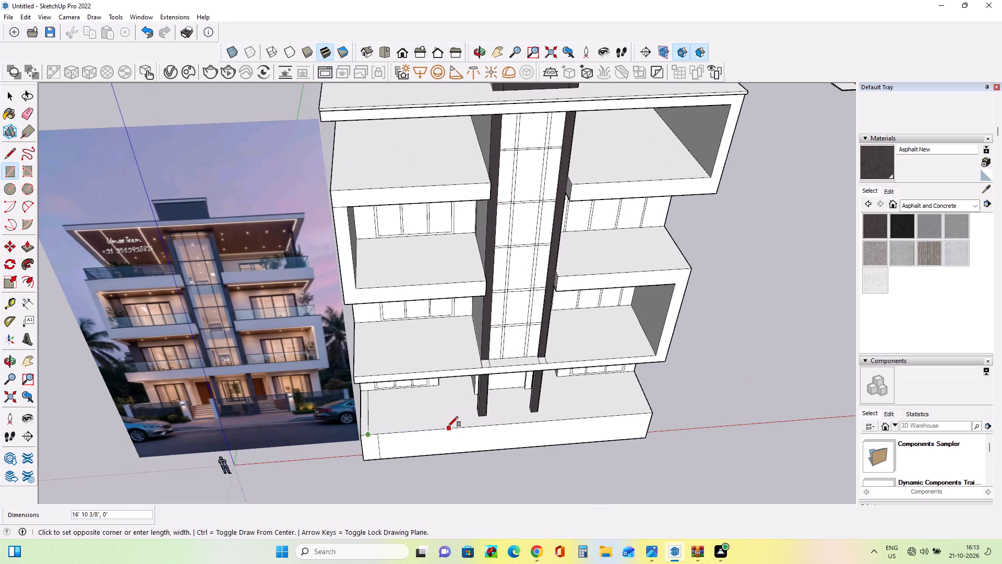
pyautogui.moveTo(439, 430); pyautogui.dragTo(461, 401, button='middle')
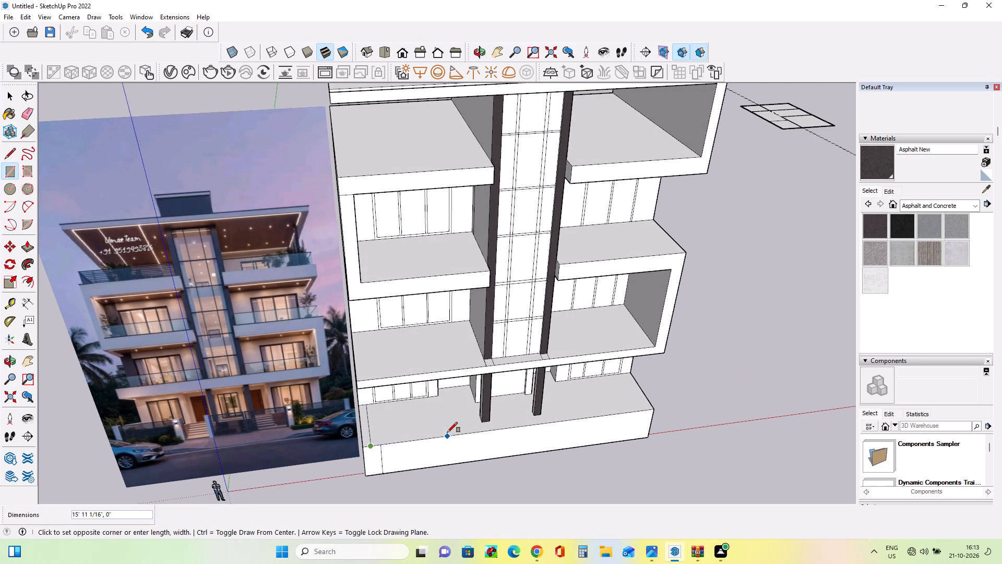
pyautogui.scroll(3, 446, 430)
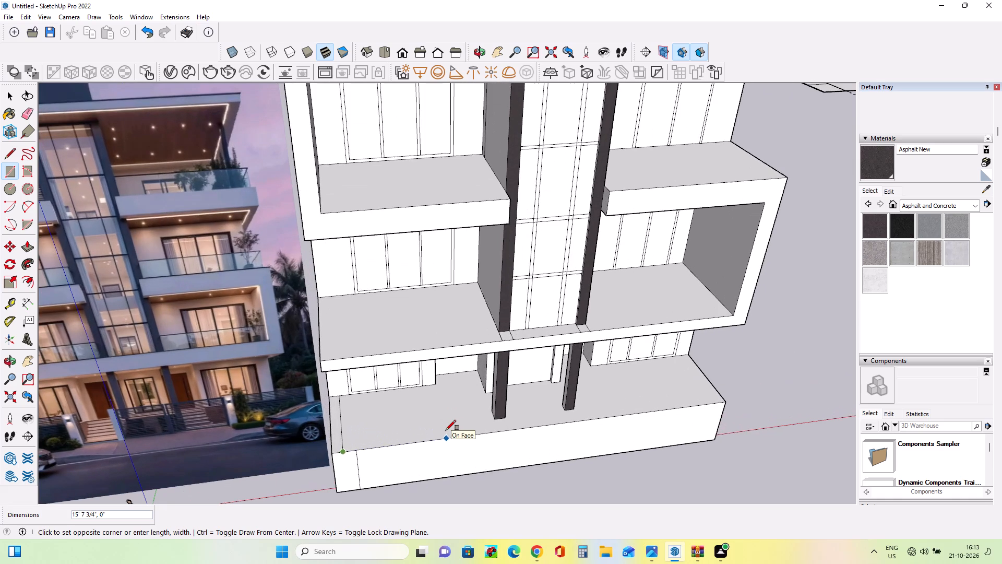
pyautogui.click(448, 428)
pyautogui.moveTo(442, 463); pyautogui.dragTo(432, 446, button='middle')
pyautogui.scroll(-1, 432, 446)
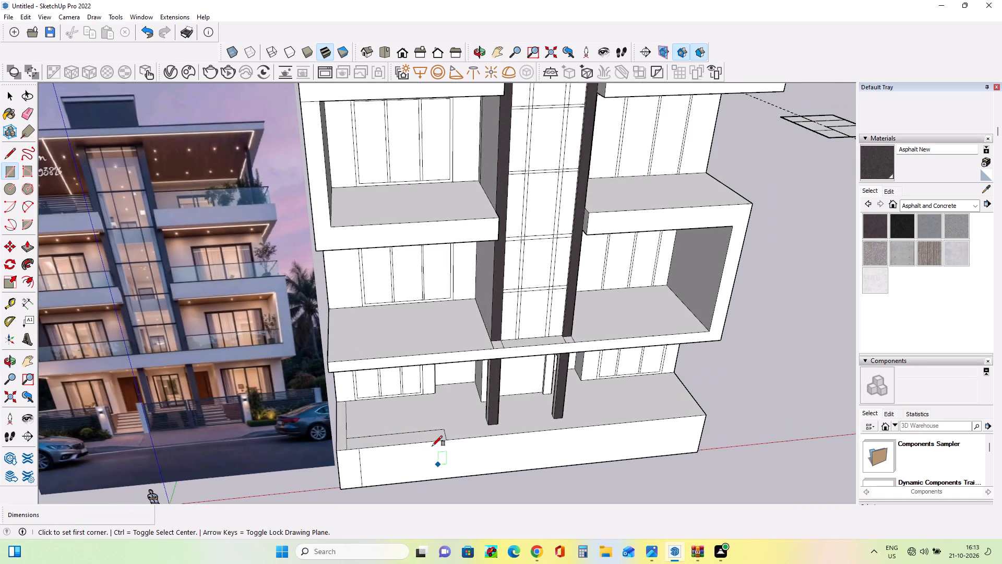
# Draw a narrow full-height rectangle about 8' 5" tall on the base's front face, starting at the far end of the front strip.
pyautogui.scroll(-8, 432, 446)
pyautogui.moveTo(428, 460); pyautogui.dragTo(434, 415, button='middle')
pyautogui.scroll(3, 440, 450)
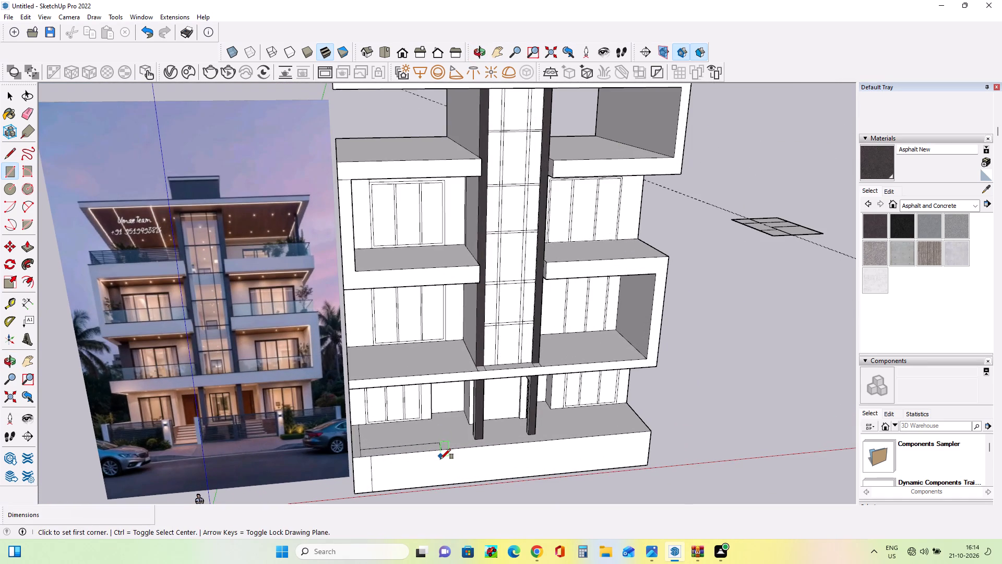
pyautogui.click(443, 452)
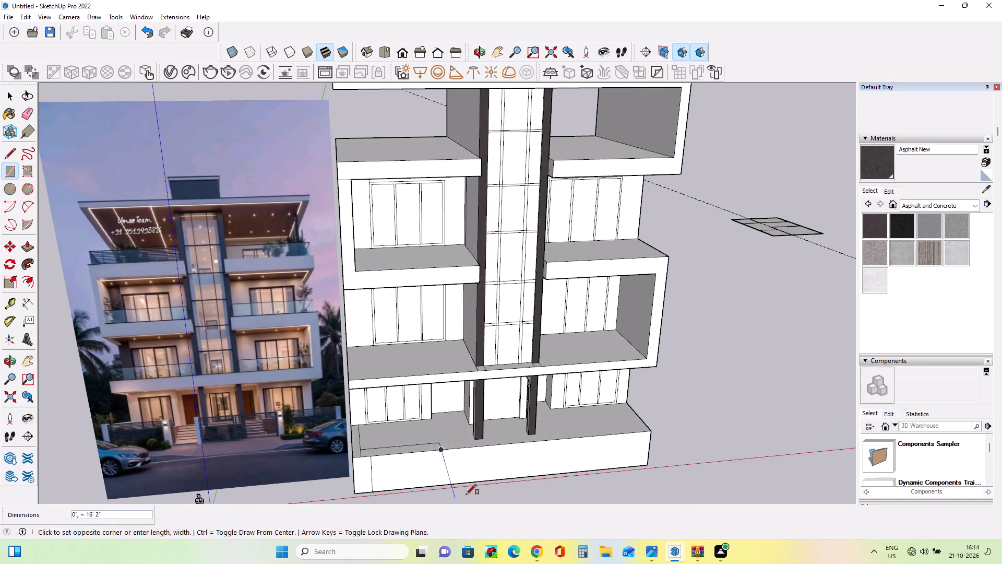
pyautogui.moveTo(466, 495); pyautogui.dragTo(428, 476, button='middle')
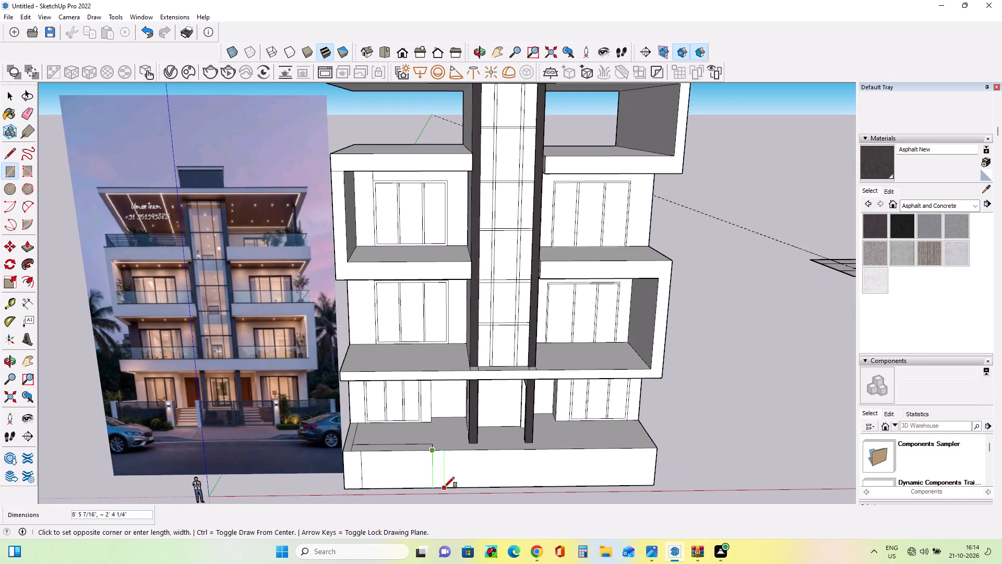
pyautogui.moveTo(444, 487); pyautogui.dragTo(452, 487)
pyautogui.moveTo(458, 493); pyautogui.dragTo(511, 519, button='middle')
pyautogui.moveTo(449, 459); pyautogui.dragTo(452, 474, button='middle')
pyautogui.scroll(1, 375, 454)
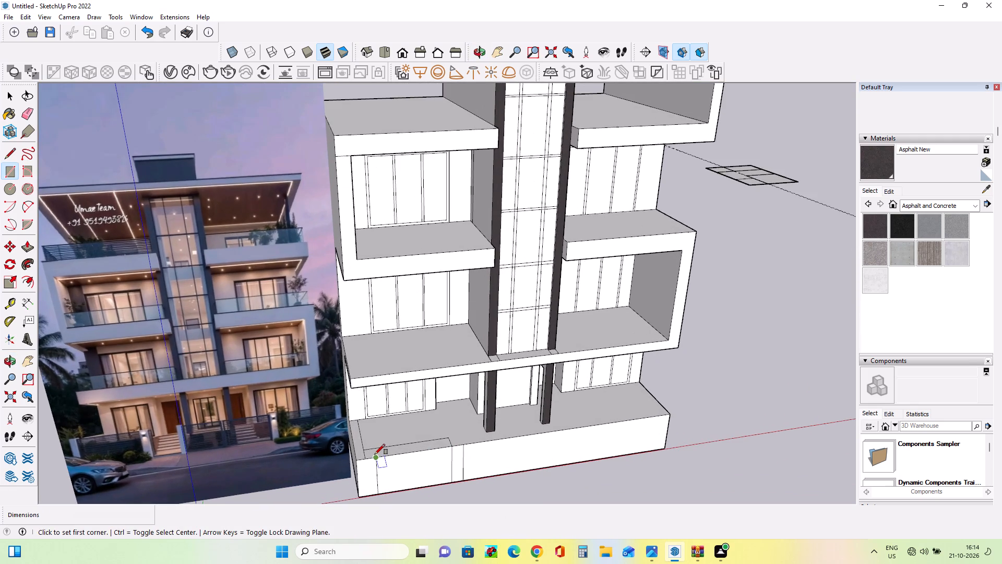
# Draw a line about 2' 9" long across the front strip, from the end rectangle's upper corner to the strip's inner edge.
pyautogui.scroll(-3, 375, 454)
pyautogui.moveTo(439, 486); pyautogui.dragTo(411, 437, button='middle')
pyautogui.scroll(3, 389, 445)
pyautogui.moveTo(389, 450); pyautogui.dragTo(401, 474, button='middle')
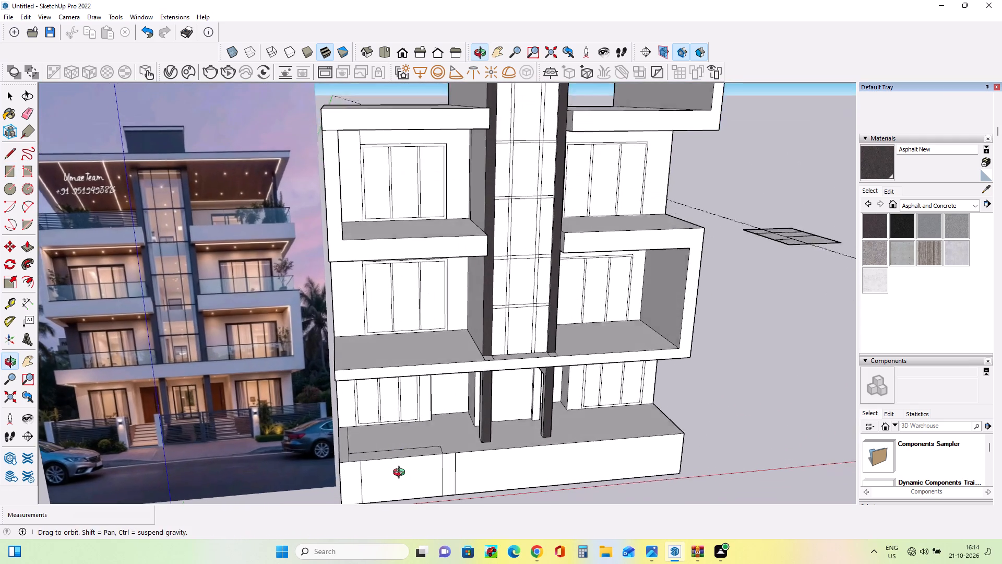
pyautogui.moveTo(401, 474); pyautogui.dragTo(401, 475, button='middle')
pyautogui.scroll(-3, 412, 475)
pyautogui.moveTo(413, 475); pyautogui.dragTo(414, 485, button='middle')
pyautogui.scroll(3, 376, 478)
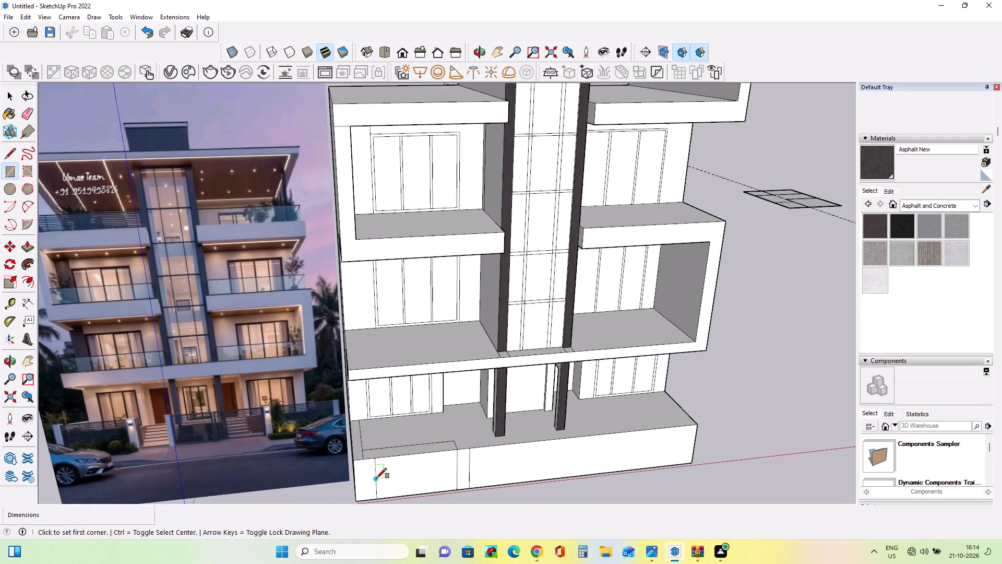
pyautogui.moveTo(374, 470); pyautogui.dragTo(374, 483, button='middle')
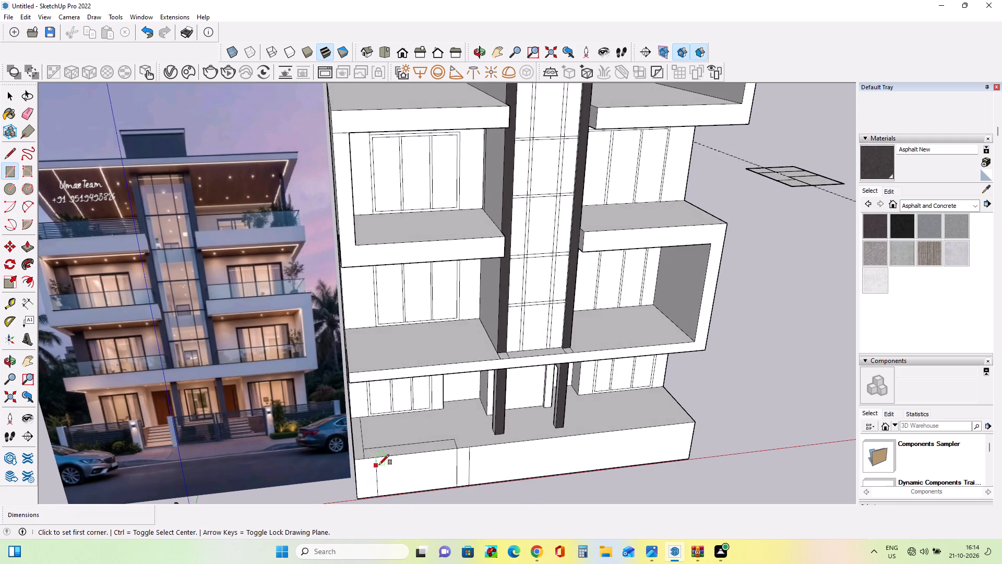
pyautogui.scroll(-4, 379, 465)
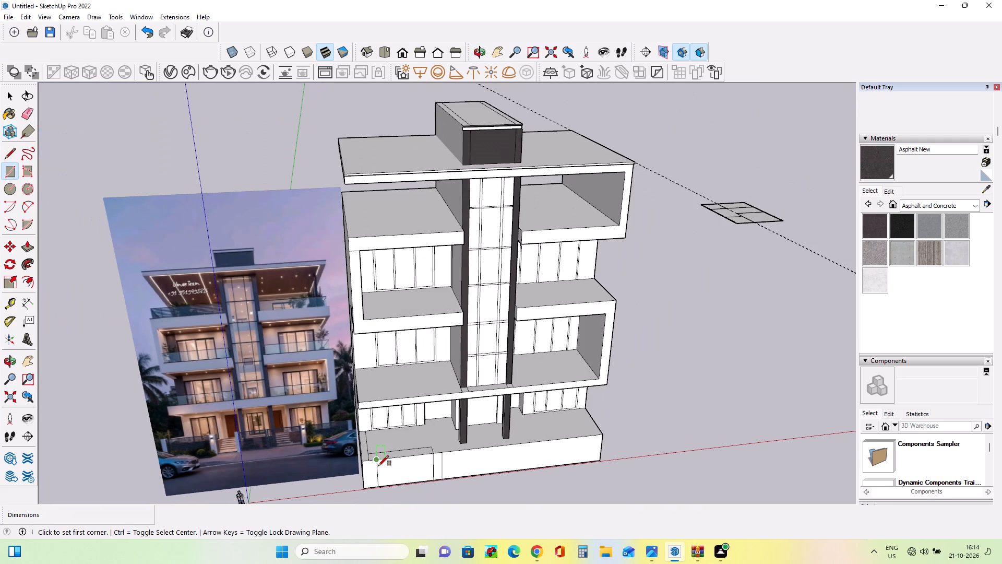
pyautogui.moveTo(491, 390); pyautogui.dragTo(485, 421, button='middle')
pyautogui.scroll(2, 414, 440)
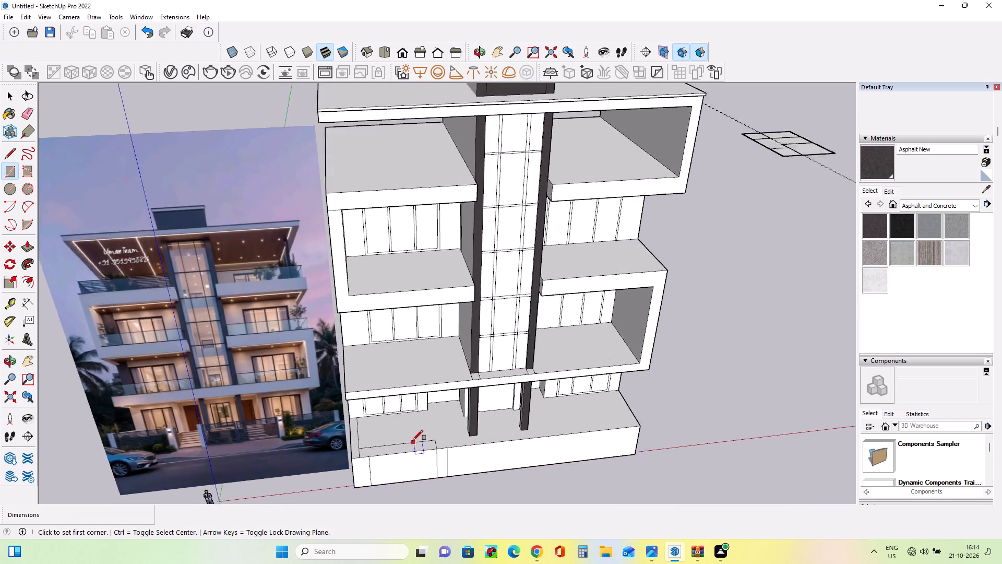
pyautogui.scroll(2, 413, 440)
pyautogui.moveTo(377, 473); pyautogui.dragTo(385, 475, button='middle')
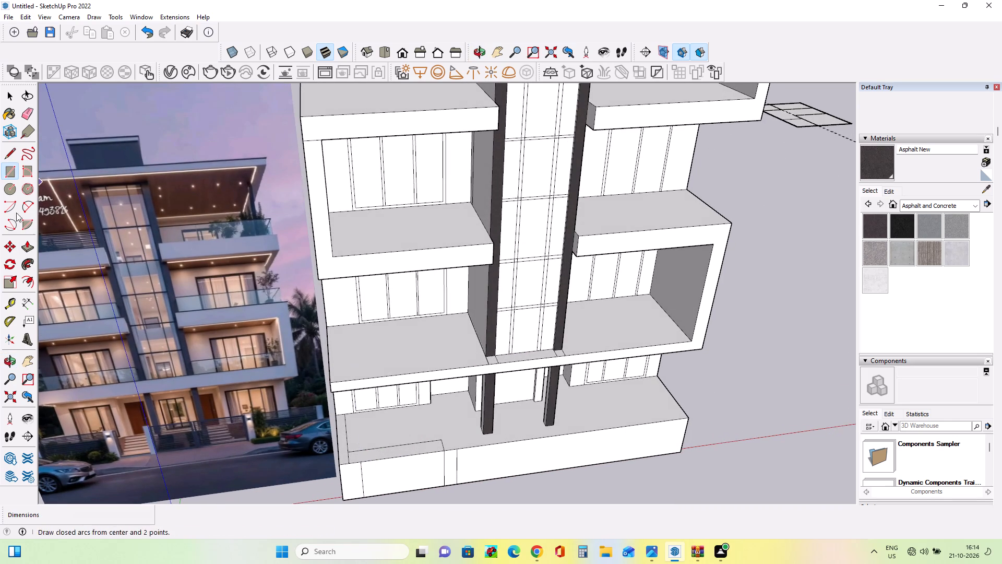
pyautogui.click(8, 147)
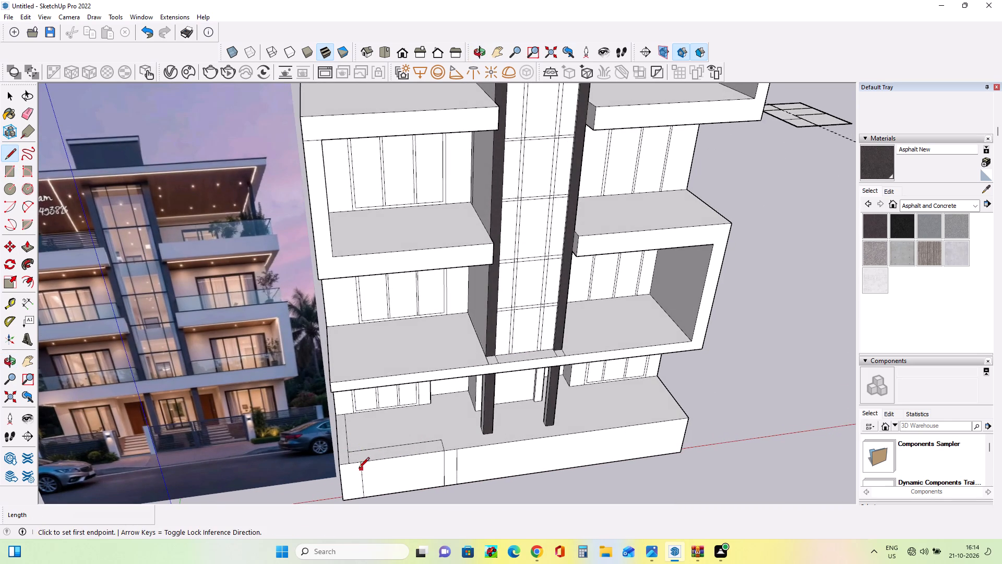
pyautogui.click(359, 465)
pyautogui.click(356, 451)
# Push the front strip between the two front-face rectangles down the base's full height, about 8' 5", to open a notch.
pyautogui.moveTo(407, 484); pyautogui.dragTo(408, 488, button='middle')
pyautogui.moveTo(388, 473); pyautogui.dragTo(392, 485, button='middle')
pyautogui.moveTo(426, 468); pyautogui.dragTo(408, 472, button='middle')
pyautogui.scroll(3, 352, 456)
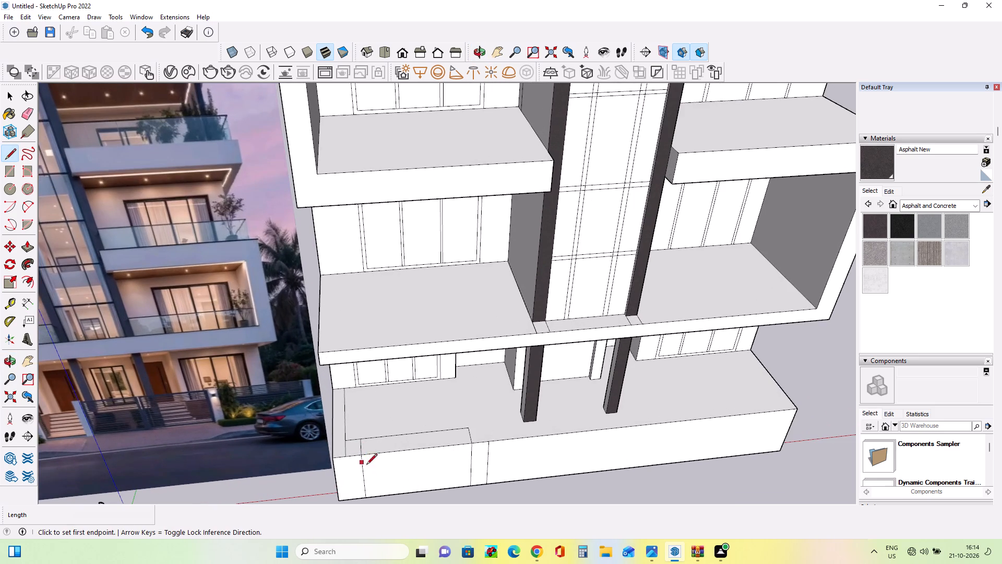
pyautogui.moveTo(367, 467); pyautogui.dragTo(372, 477, button='middle')
pyautogui.moveTo(379, 461); pyautogui.dragTo(381, 469, button='middle')
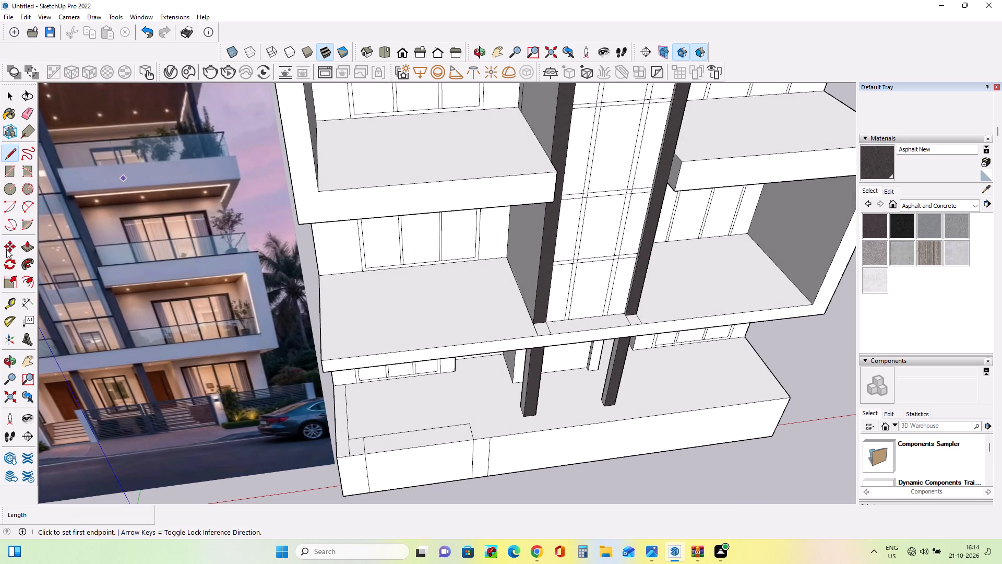
pyautogui.click(29, 246)
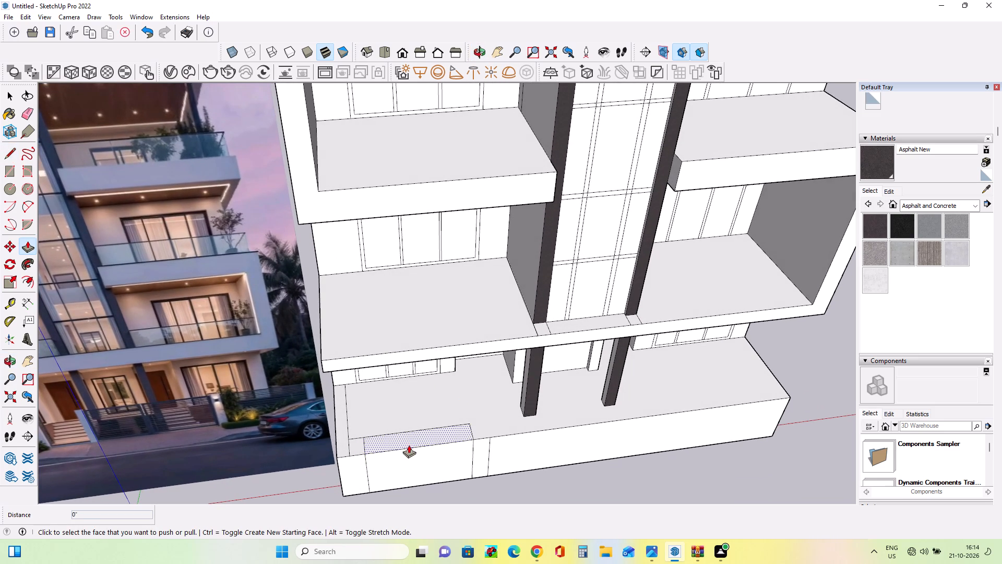
pyautogui.click(409, 445)
pyautogui.click(418, 485)
# Draw two lines on the base's top face from the notch's inner corners back to the ground-storey wall, the outer one about 10' long.
pyautogui.moveTo(451, 470); pyautogui.dragTo(419, 420, button='middle')
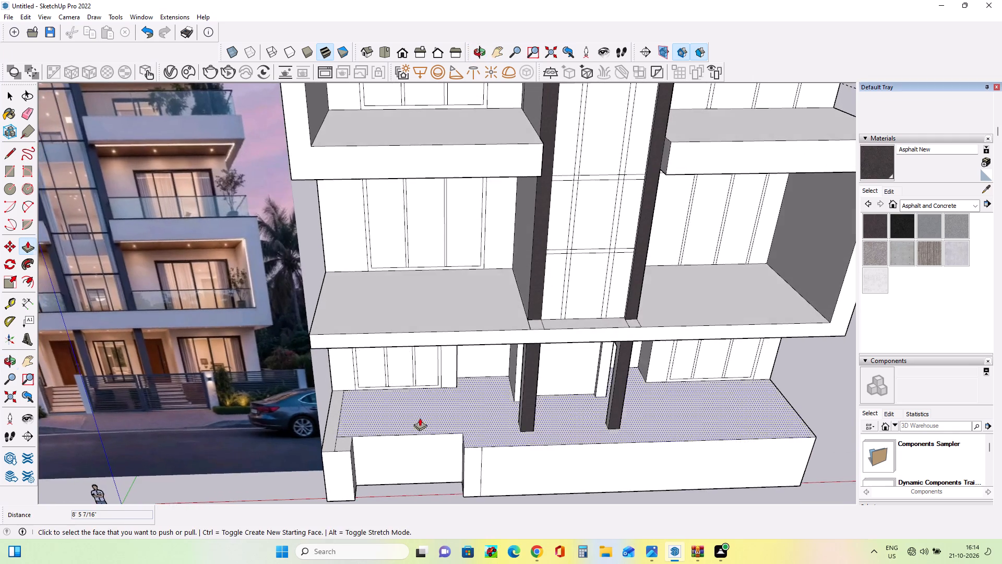
pyautogui.scroll(-3, 427, 418)
pyautogui.moveTo(435, 456); pyautogui.dragTo(441, 434, button='middle')
pyautogui.moveTo(443, 434); pyautogui.dragTo(444, 442, button='middle')
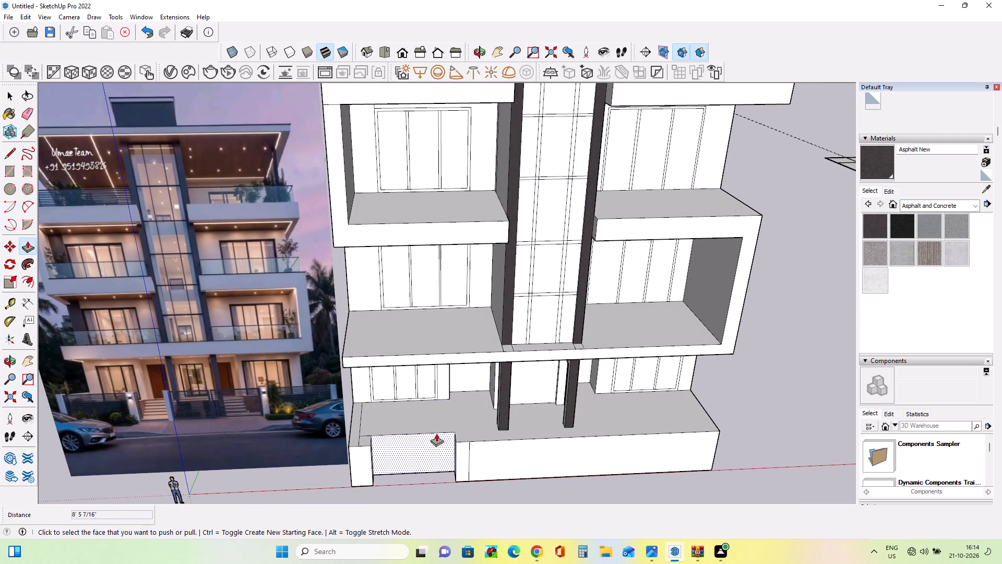
pyautogui.moveTo(437, 435); pyautogui.dragTo(442, 449, button='middle')
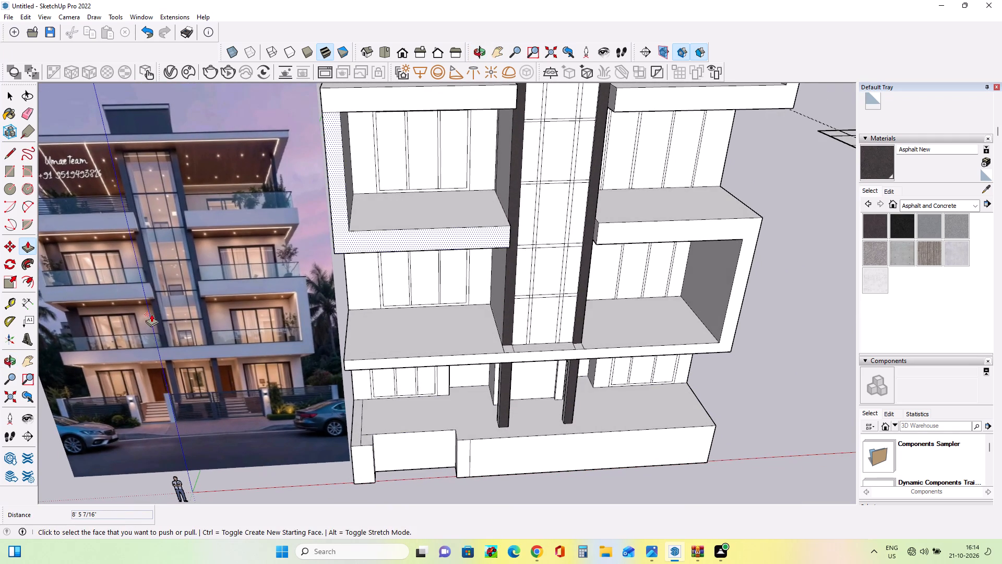
pyautogui.click(11, 156)
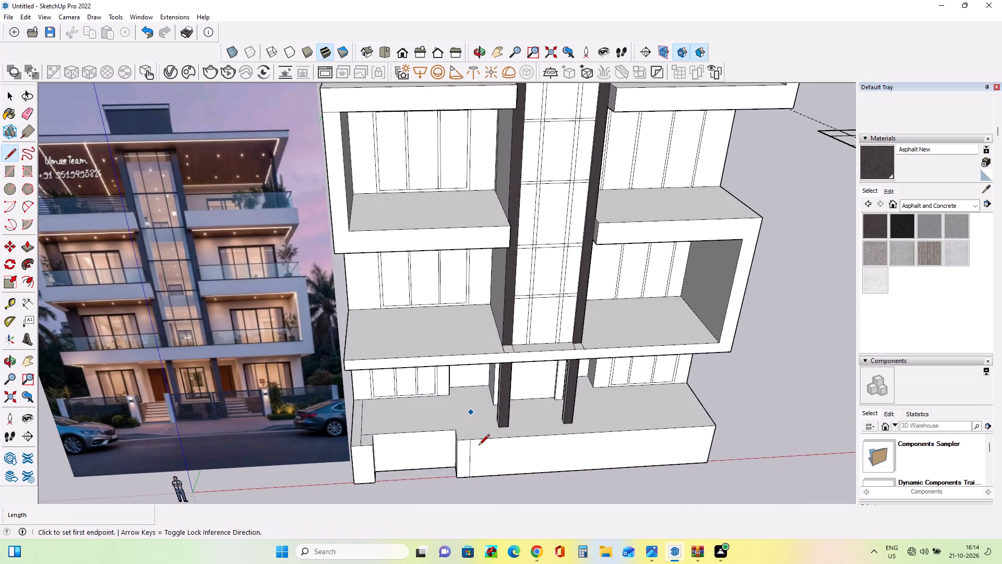
pyautogui.moveTo(479, 446); pyautogui.dragTo(478, 462, button='middle')
pyautogui.scroll(2, 421, 434)
pyautogui.click(466, 425)
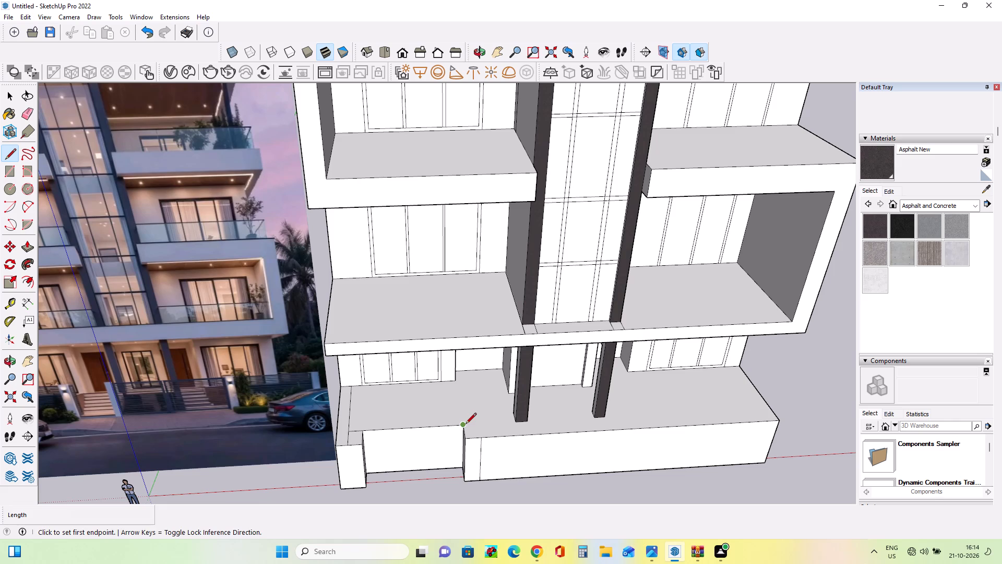
pyautogui.click(455, 383)
pyautogui.moveTo(468, 461); pyautogui.dragTo(461, 446, button='middle')
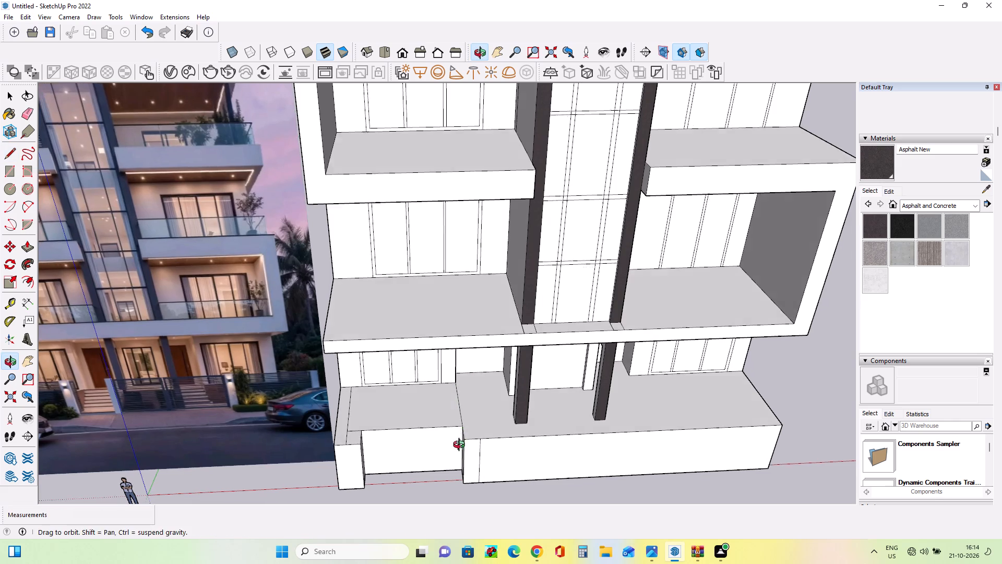
pyautogui.moveTo(461, 446); pyautogui.dragTo(460, 437, button='middle')
pyautogui.click(361, 434)
pyautogui.click(360, 392)
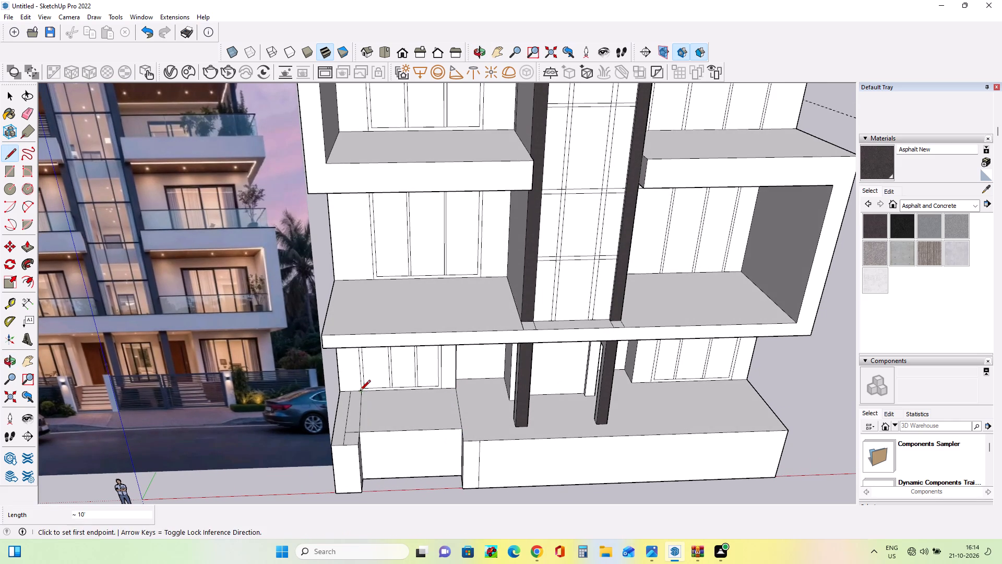
# Push the base's top face between the two lines behind the notch down about 6' 7" to form a recessed entrance floor.
pyautogui.moveTo(410, 452); pyautogui.dragTo(416, 442, button='middle')
pyautogui.click(32, 247)
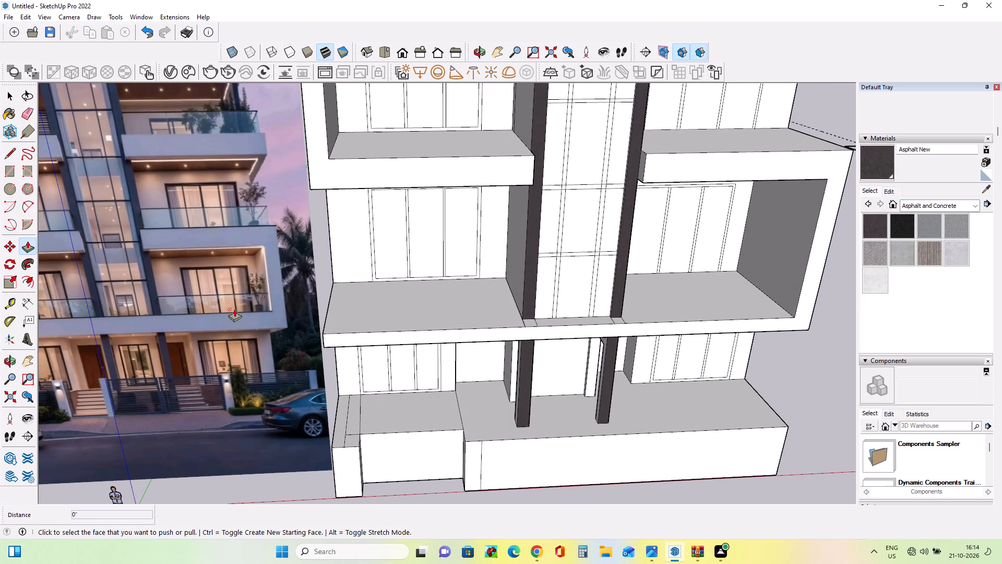
pyautogui.click(393, 414)
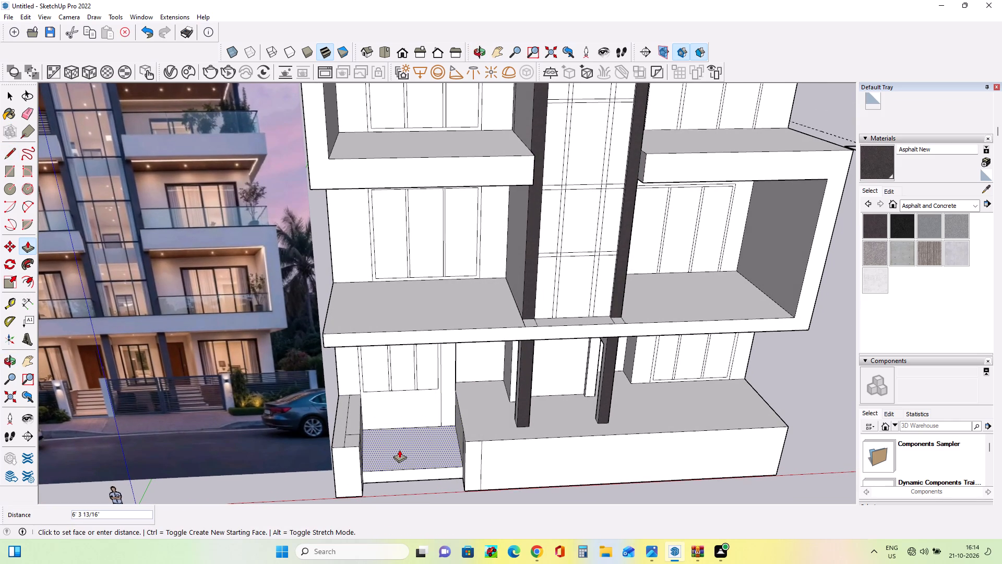
pyautogui.click(399, 451)
# Compare the recessed entrance area and side wall with the boundary wall, gate and steps in the reference image.
pyautogui.moveTo(427, 466); pyautogui.dragTo(434, 357, button='middle')
pyautogui.moveTo(415, 468); pyautogui.dragTo(415, 427, button='middle')
pyautogui.scroll(-5, 416, 425)
pyautogui.moveTo(420, 444); pyautogui.dragTo(426, 498, button='middle')
pyautogui.scroll(3, 392, 470)
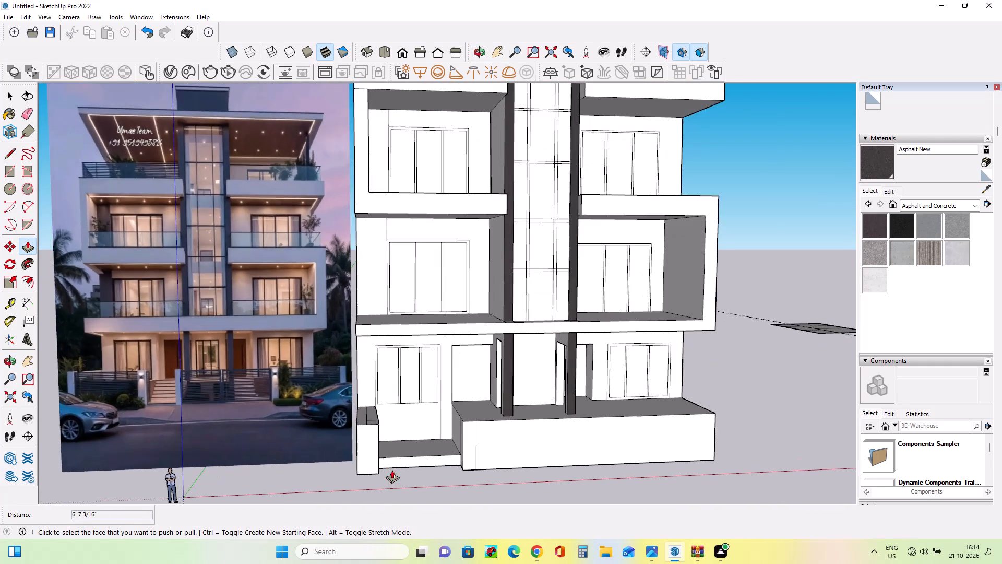
pyautogui.moveTo(392, 471); pyautogui.dragTo(396, 484, button='middle')
pyautogui.moveTo(519, 451); pyautogui.dragTo(484, 475, button='middle')
pyautogui.moveTo(486, 459); pyautogui.dragTo(488, 483, button='middle')
pyautogui.scroll(-3, 424, 421)
pyautogui.moveTo(412, 432); pyautogui.dragTo(413, 445, button='middle')
pyautogui.scroll(3, 374, 418)
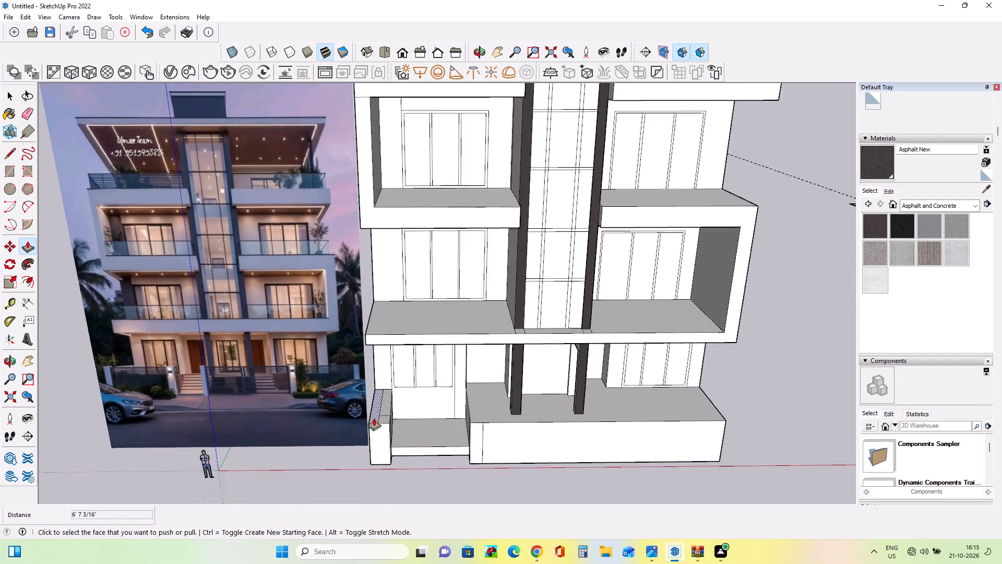
pyautogui.scroll(1, 374, 418)
pyautogui.moveTo(377, 419); pyautogui.dragTo(380, 433, button='middle')
pyautogui.scroll(-1, 400, 403)
pyautogui.moveTo(448, 419); pyautogui.dragTo(446, 430, button='middle')
pyautogui.scroll(10, 95, 347)
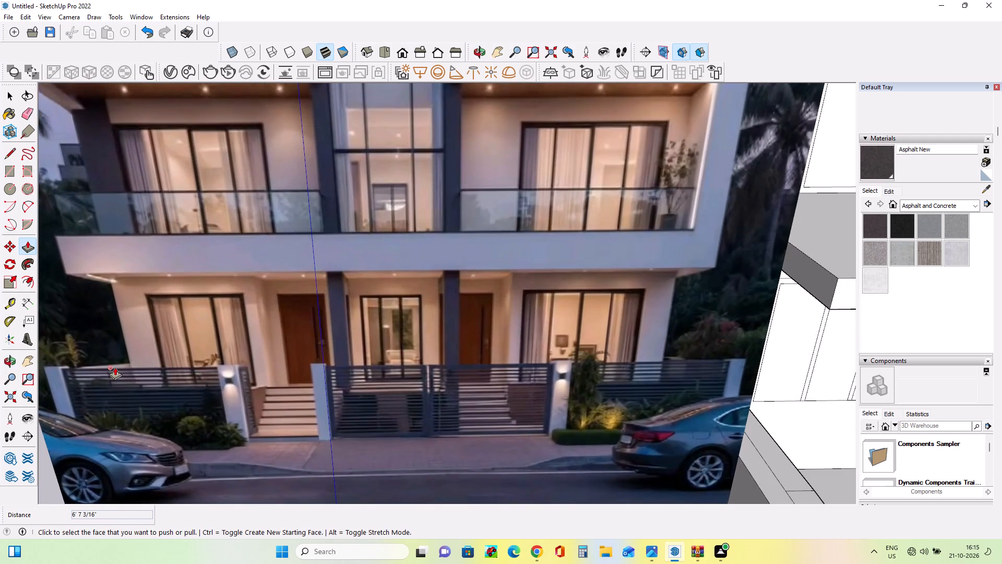
pyautogui.scroll(-11, 115, 367)
pyautogui.moveTo(377, 431); pyautogui.dragTo(350, 417, button='middle')
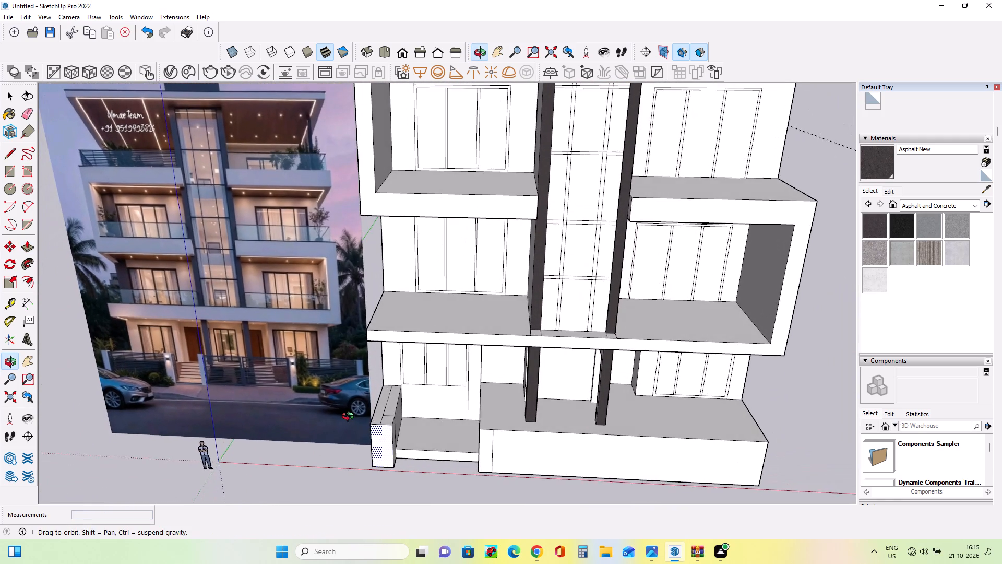
pyautogui.moveTo(350, 417); pyautogui.dragTo(359, 417, button='middle')
pyautogui.scroll(2, 441, 419)
pyautogui.moveTo(431, 424); pyautogui.dragTo(418, 433, button='middle')
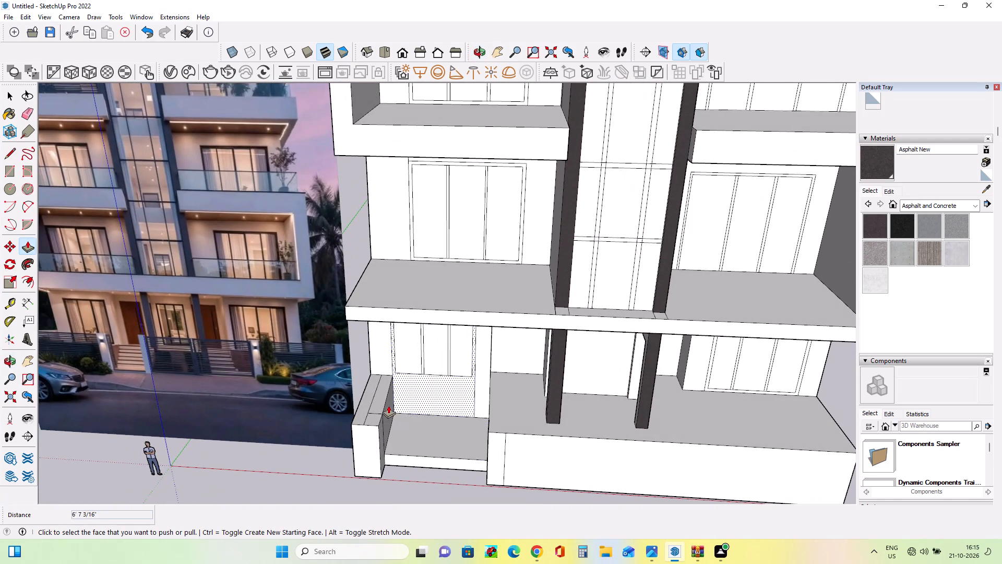
pyautogui.scroll(-3, 388, 405)
pyautogui.middleClick(382, 406)
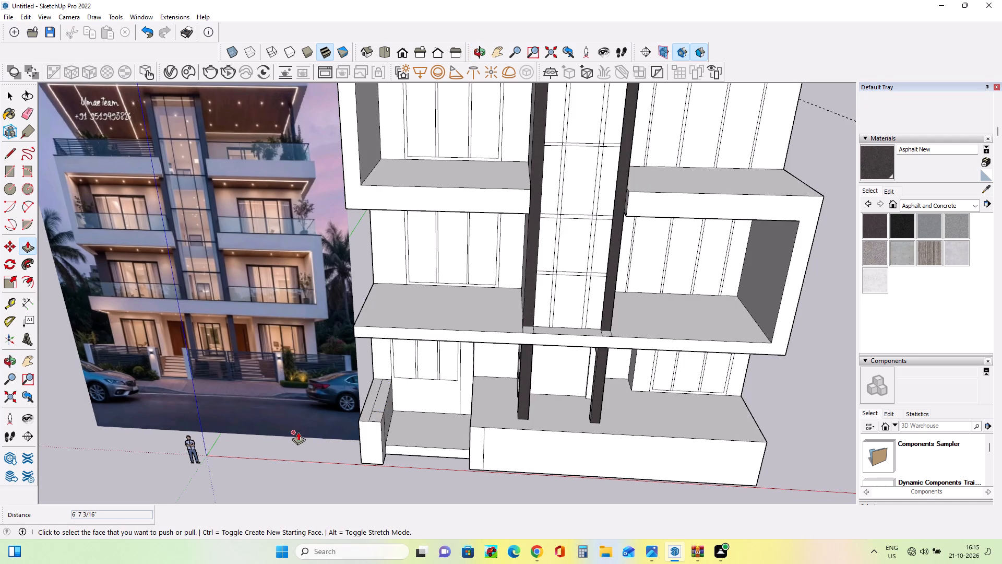
pyautogui.moveTo(268, 417); pyautogui.dragTo(276, 392, button='middle')
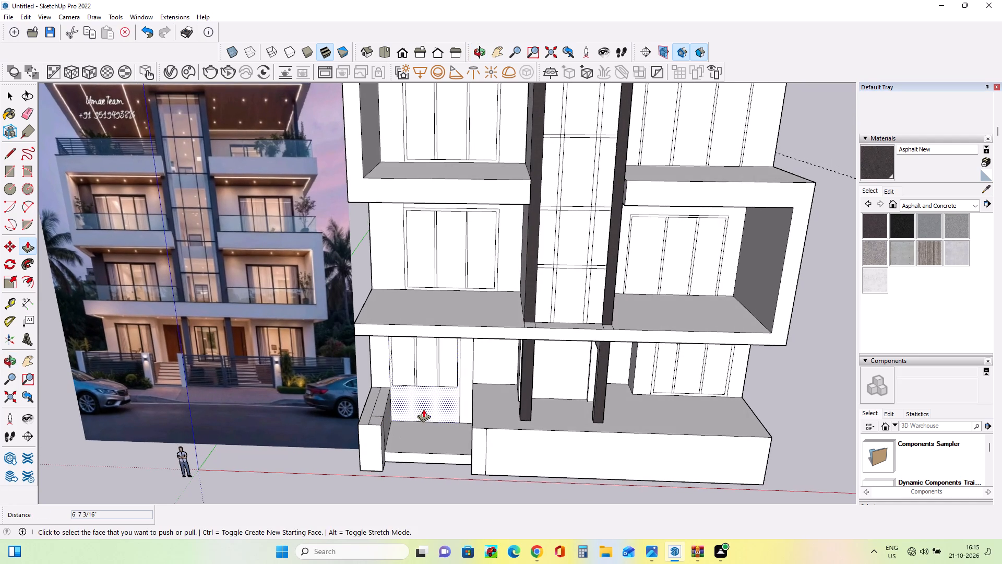
pyautogui.moveTo(420, 412); pyautogui.dragTo(417, 427, button='middle')
pyautogui.scroll(2, 80, 347)
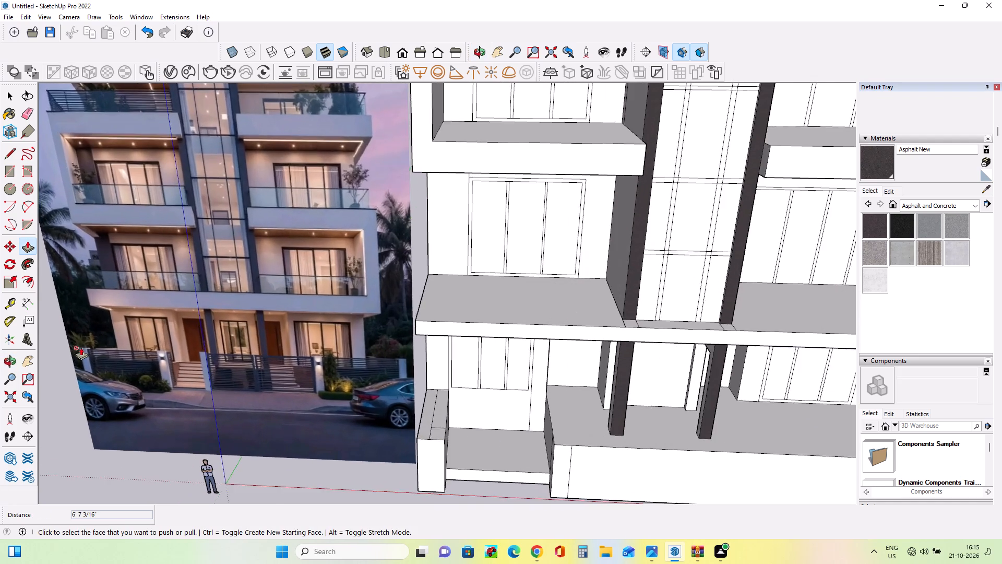
pyautogui.scroll(4, 94, 366)
pyautogui.scroll(-6, 115, 383)
# Push the inner strip on top of the side boundary wall, behind the front pillar, down about 6' 7" to the recessed entrance floor.
pyautogui.moveTo(360, 412); pyautogui.dragTo(329, 441, button='middle')
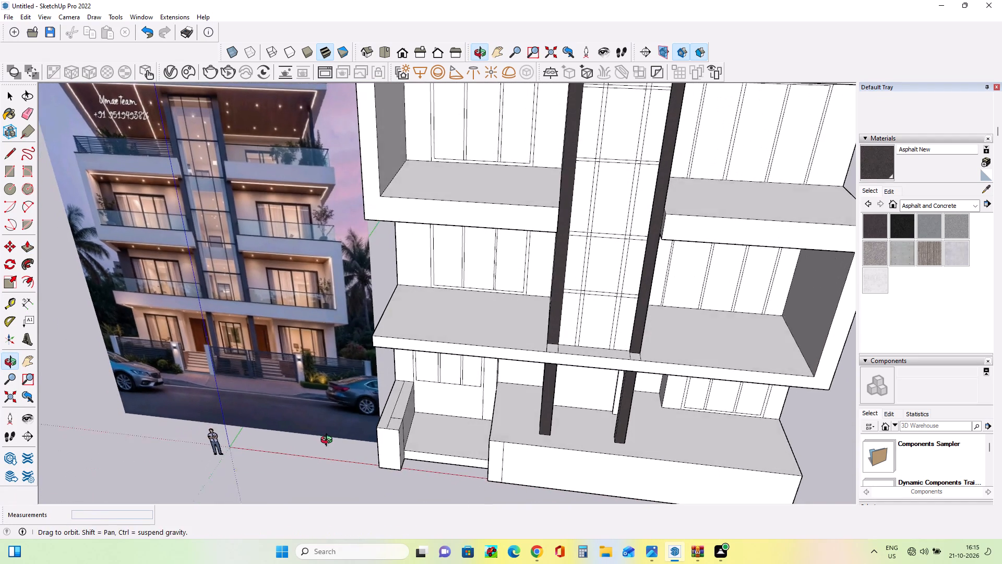
pyautogui.moveTo(329, 441); pyautogui.dragTo(329, 434, button='middle')
pyautogui.scroll(6, 384, 409)
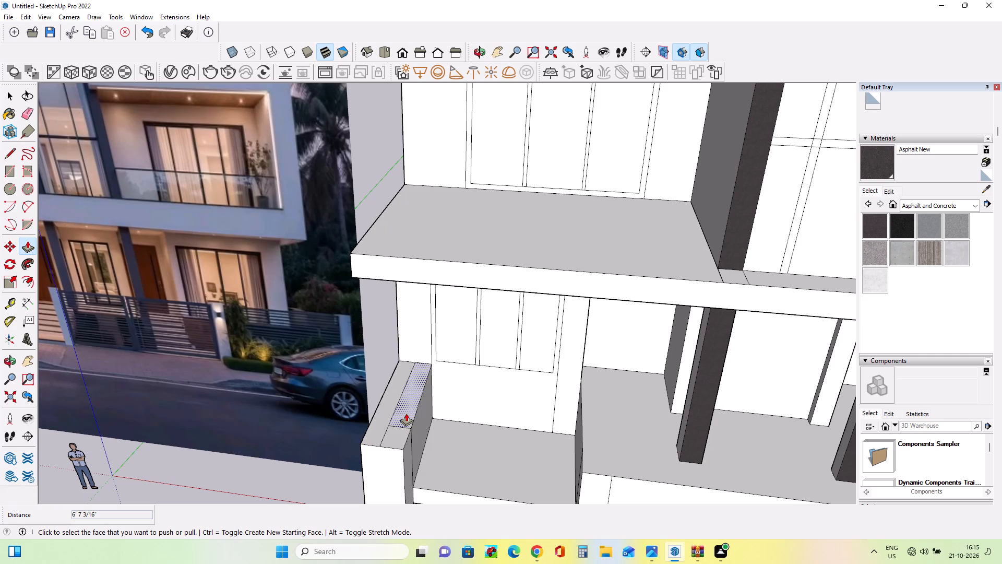
pyautogui.click(405, 413)
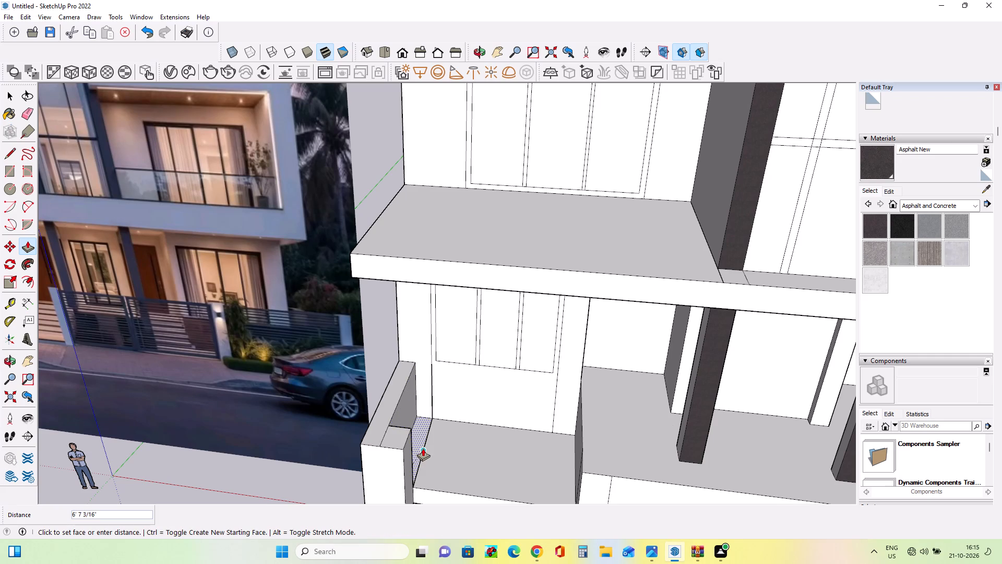
pyautogui.click(423, 448)
# Compare the side wall, recessed entrance and remaining base block with the boundary walls, steps and gate in the reference image.
pyautogui.moveTo(451, 460); pyautogui.dragTo(435, 418, button='middle')
pyautogui.scroll(-7, 409, 417)
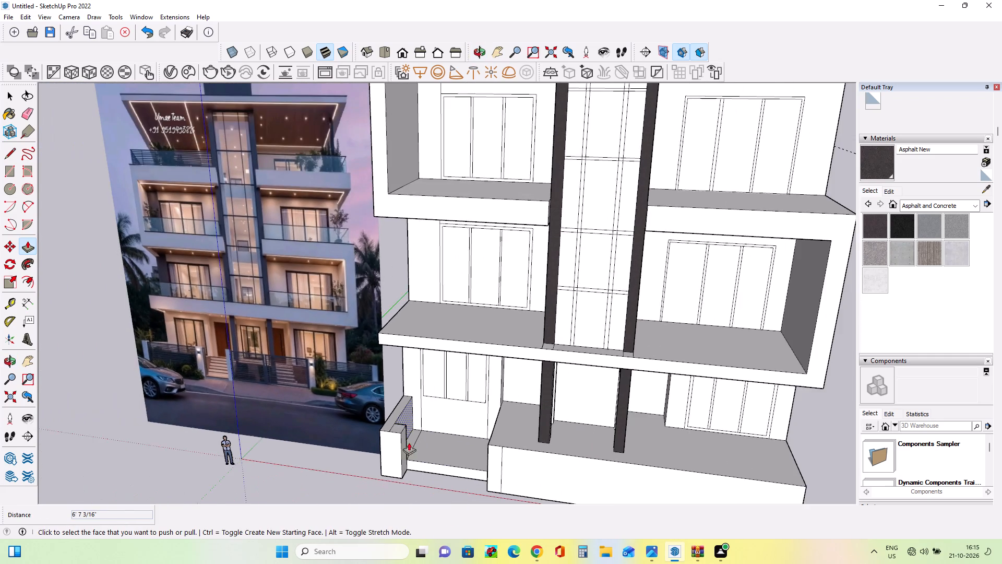
pyautogui.moveTo(419, 456); pyautogui.dragTo(454, 421, button='middle')
pyautogui.scroll(-5, 454, 421)
pyautogui.moveTo(565, 431); pyautogui.dragTo(645, 427, button='middle')
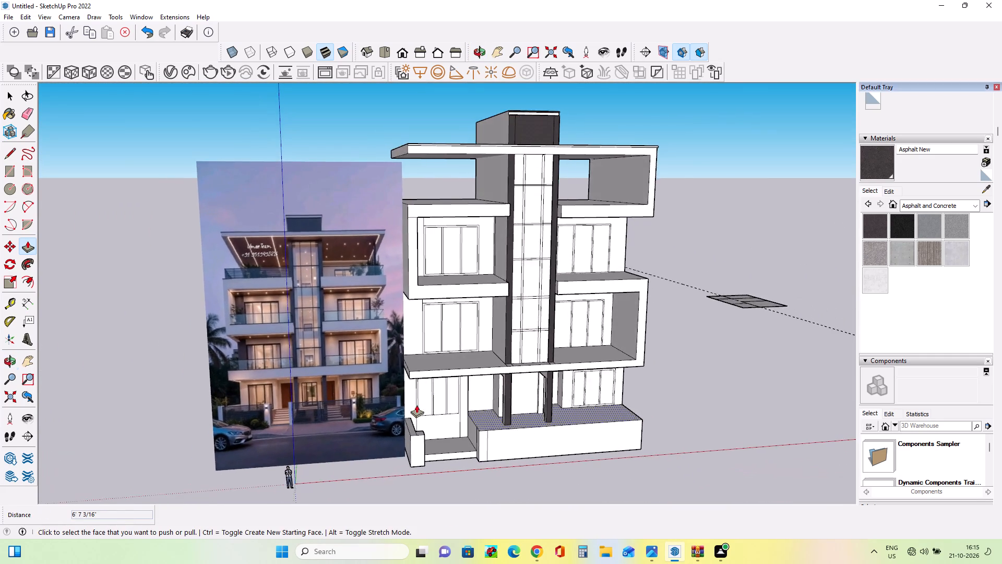
pyautogui.scroll(-1, 419, 423)
pyautogui.scroll(7, 419, 423)
pyautogui.moveTo(472, 445); pyautogui.dragTo(561, 478, button='middle')
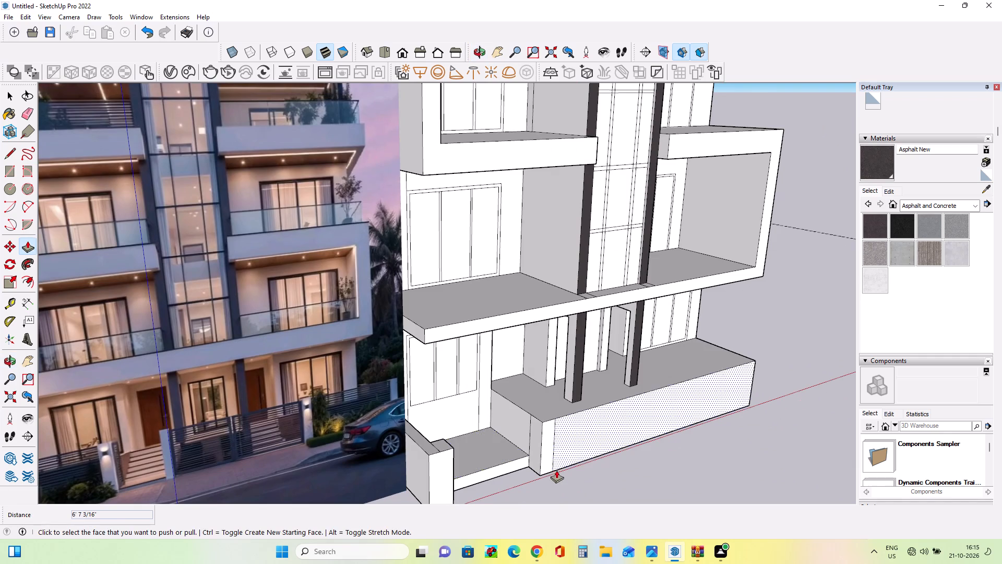
pyautogui.scroll(-3, 553, 469)
pyautogui.moveTo(580, 464); pyautogui.dragTo(479, 464, button='middle')
pyautogui.scroll(2, 500, 436)
pyautogui.moveTo(518, 436); pyautogui.dragTo(505, 456, button='middle')
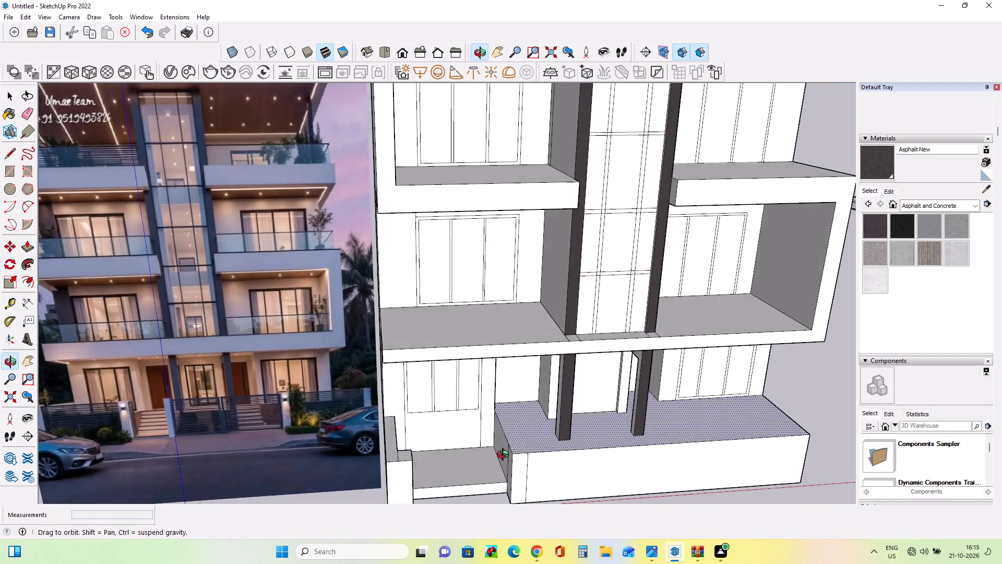
pyautogui.moveTo(505, 456); pyautogui.dragTo(496, 454, button='middle')
pyautogui.scroll(-2, 431, 426)
pyautogui.moveTo(611, 468); pyautogui.dragTo(612, 480, button='middle')
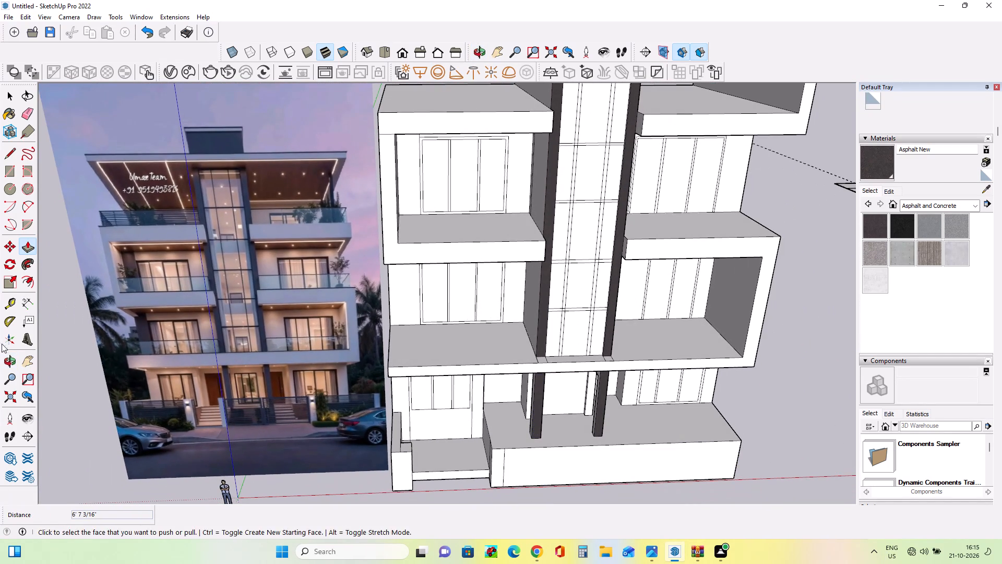
pyautogui.click(25, 363)
pyautogui.moveTo(164, 351); pyautogui.dragTo(101, 319)
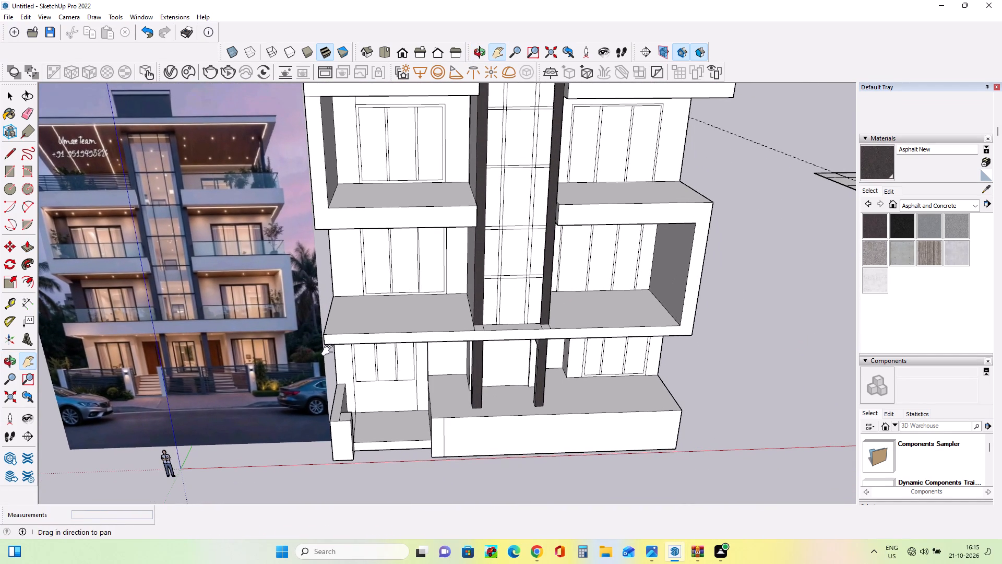
pyautogui.middleClick(363, 377)
pyautogui.moveTo(272, 353); pyautogui.dragTo(259, 345)
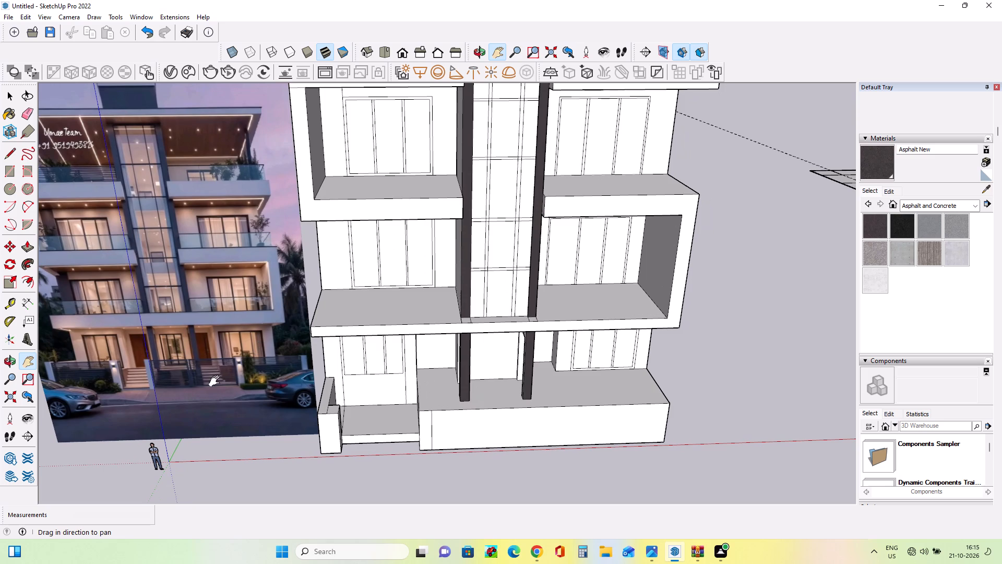
pyautogui.moveTo(446, 390); pyautogui.dragTo(450, 405, button='middle')
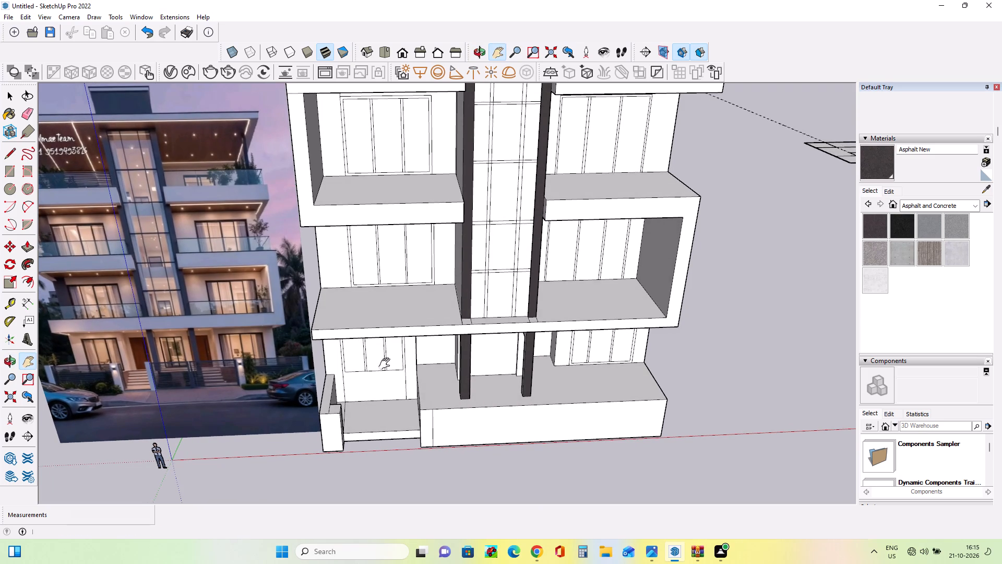
pyautogui.moveTo(478, 420); pyautogui.dragTo(478, 432, button='middle')
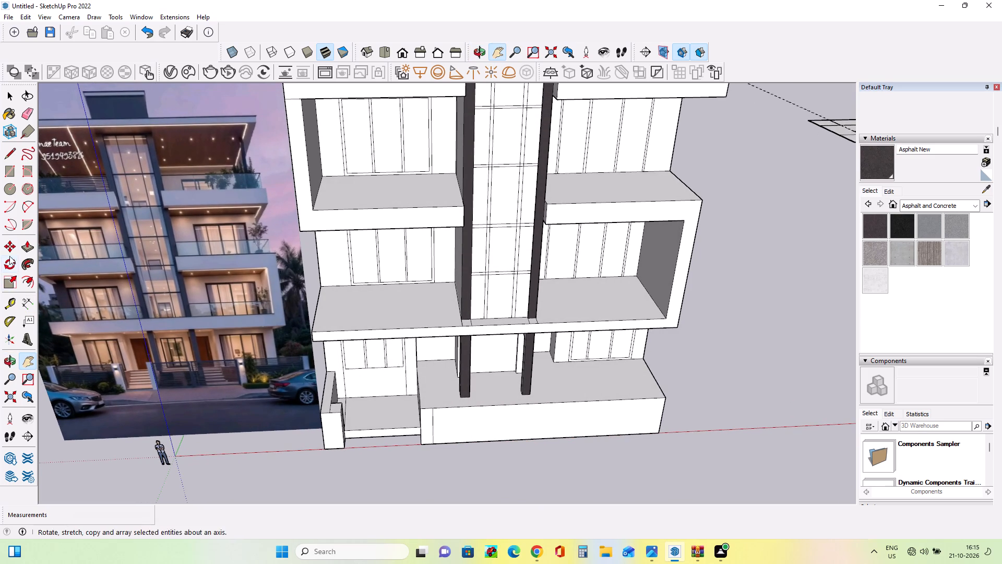
# Draw a pillar rectangle about 2' 3" wide on the base's top face at the front corner beside the recessed entrance.
pyautogui.click(8, 172)
pyautogui.moveTo(379, 399); pyautogui.dragTo(383, 428, button='middle')
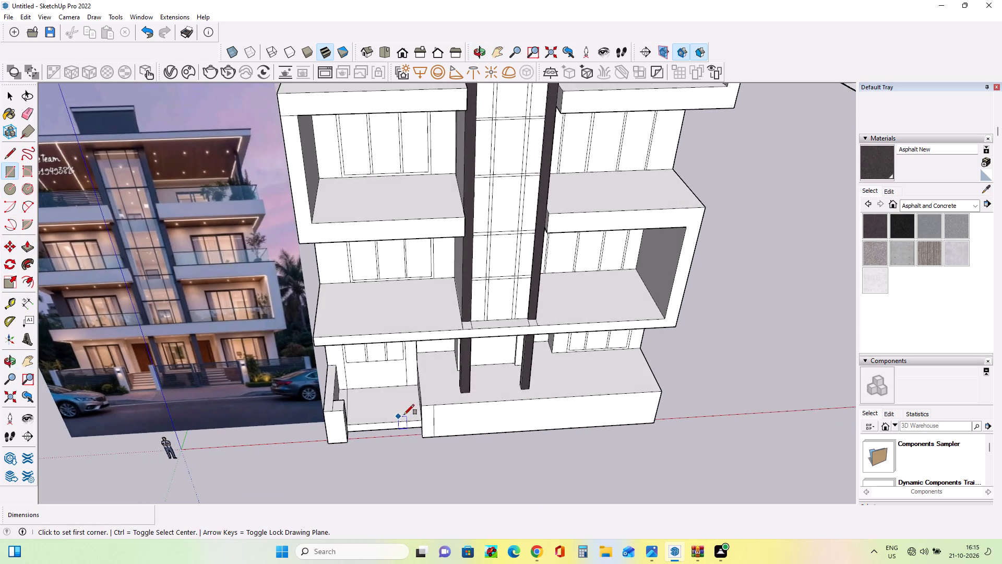
pyautogui.scroll(7, 407, 413)
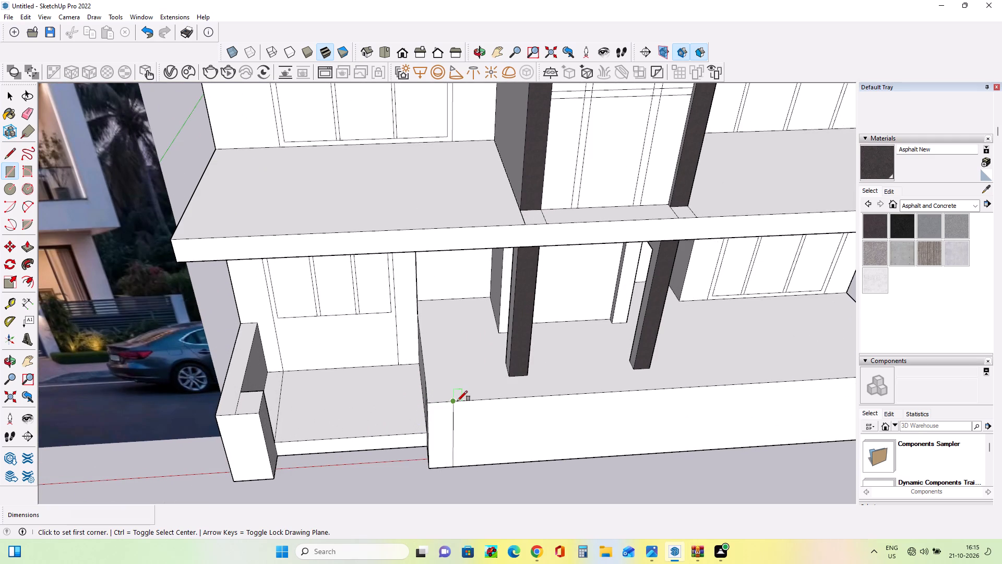
pyautogui.click(457, 402)
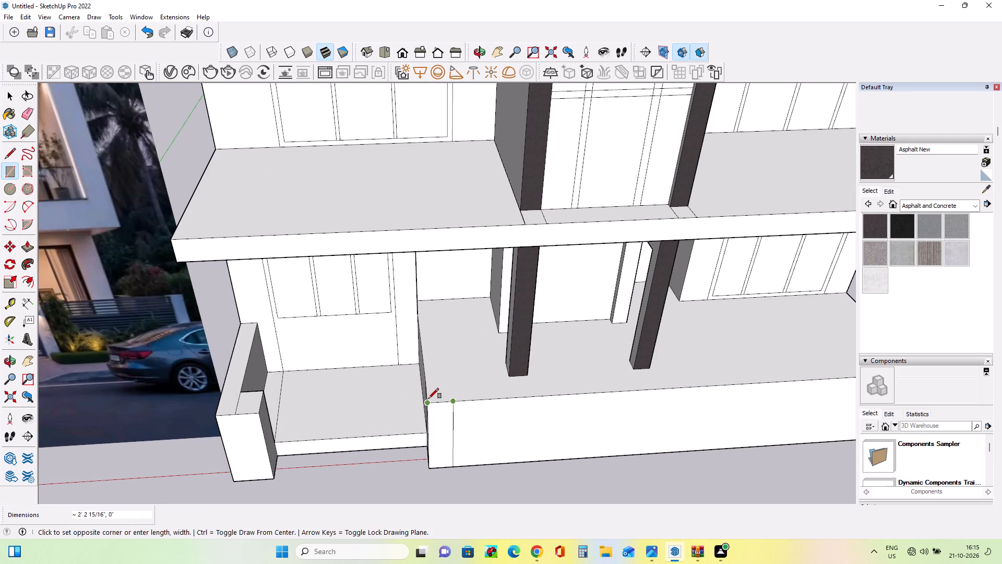
pyautogui.click(428, 393)
# Draw a rectangular strip about 32' by 1' 4" along the front edge of the base's top face, starting from the pillar rectangle.
pyautogui.moveTo(471, 425); pyautogui.dragTo(467, 410, button='middle')
pyautogui.scroll(-3, 467, 410)
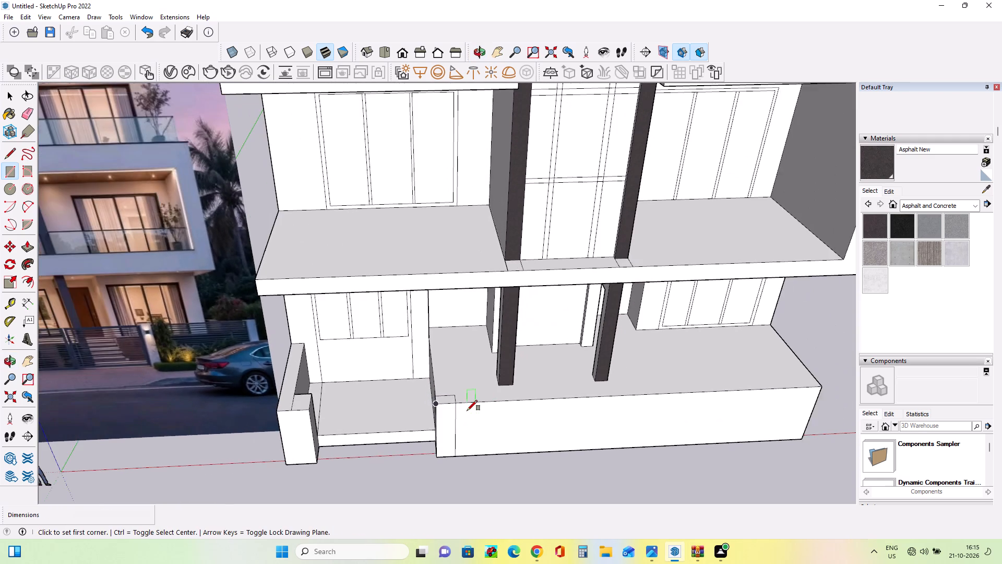
pyautogui.scroll(-3, 467, 410)
pyautogui.moveTo(472, 416); pyautogui.dragTo(469, 404, button='middle')
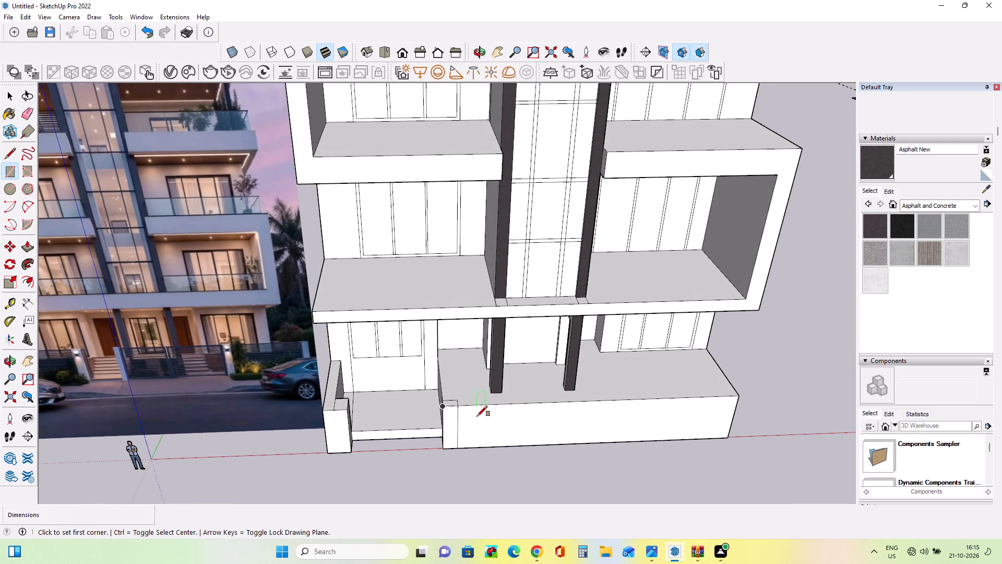
pyautogui.moveTo(477, 417); pyautogui.dragTo(478, 427, button='middle')
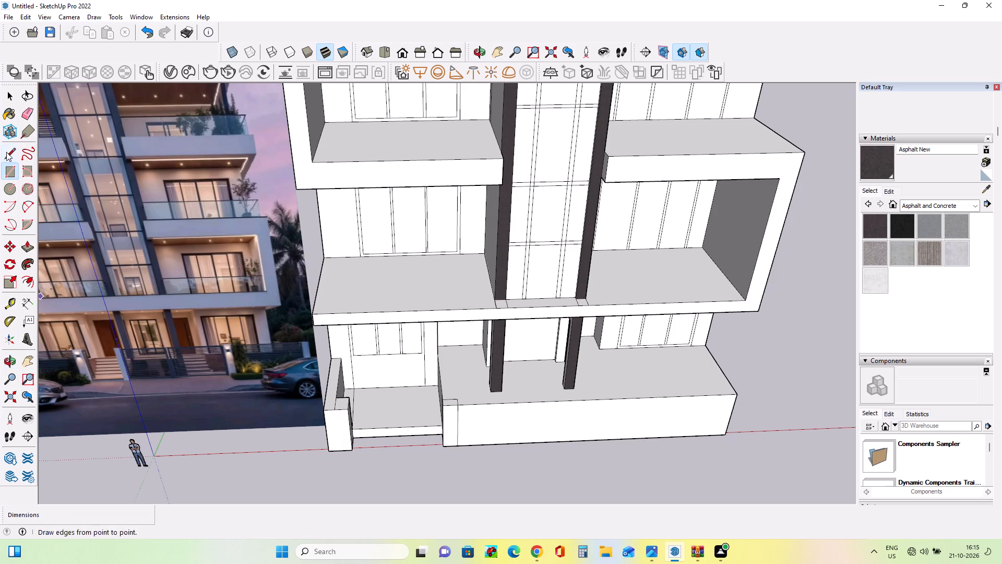
pyautogui.click(10, 147)
pyautogui.moveTo(522, 449); pyautogui.dragTo(505, 442, button='middle')
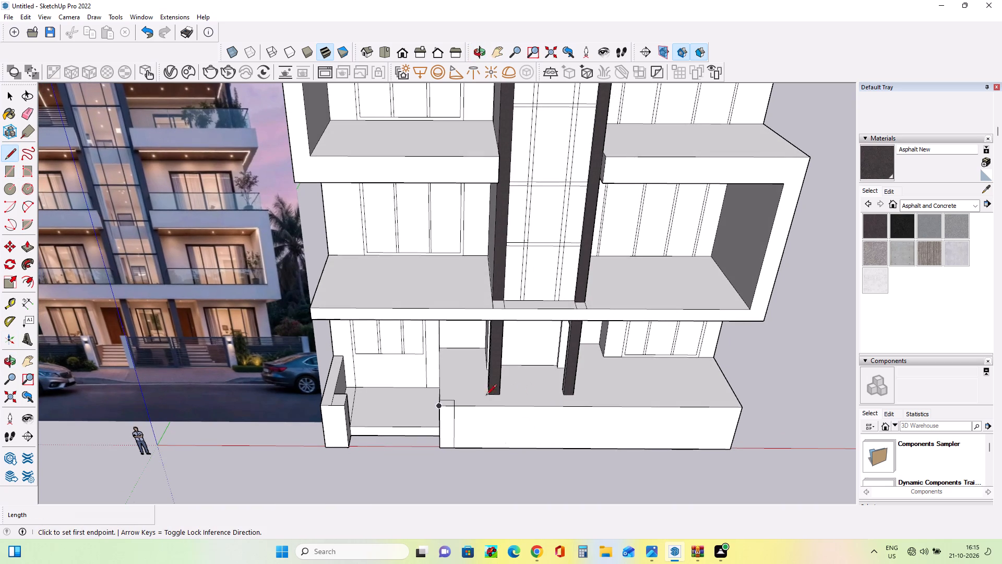
pyautogui.click(14, 175)
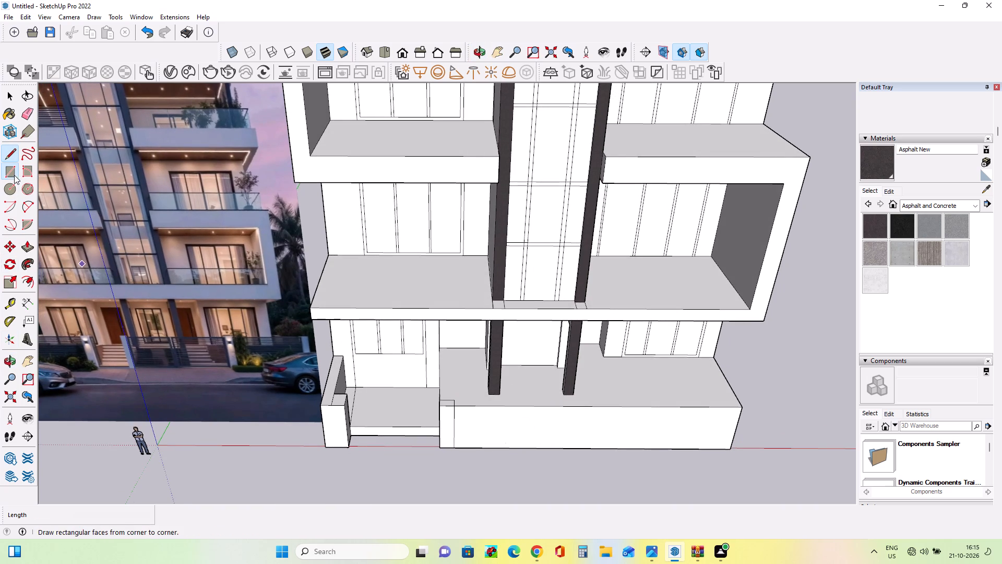
pyautogui.moveTo(463, 379); pyautogui.dragTo(468, 411, button='middle')
pyautogui.scroll(3, 467, 411)
pyautogui.click(452, 401)
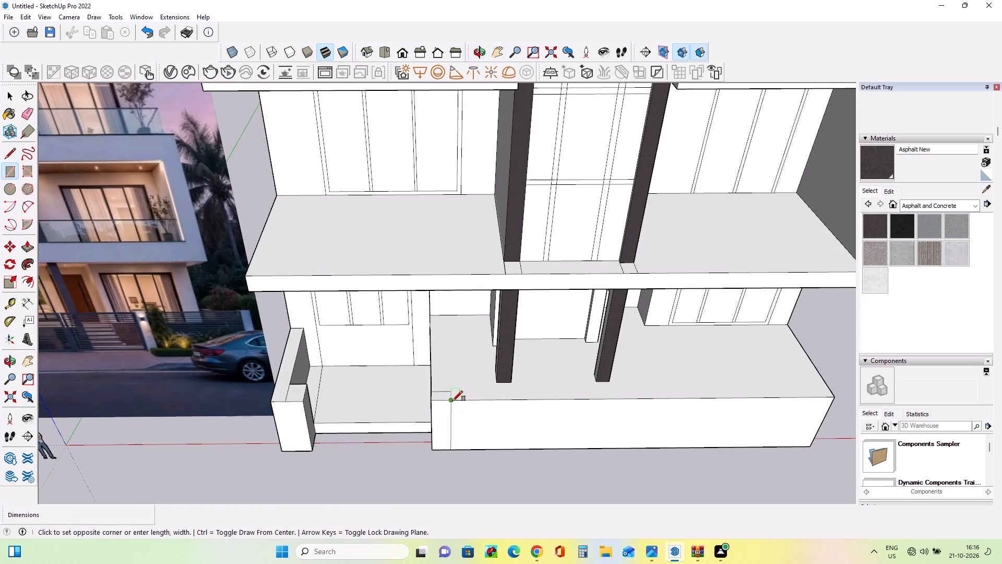
pyautogui.click(451, 390)
pyautogui.scroll(-1, 580, 394)
pyautogui.moveTo(588, 386); pyautogui.dragTo(608, 314, button='middle')
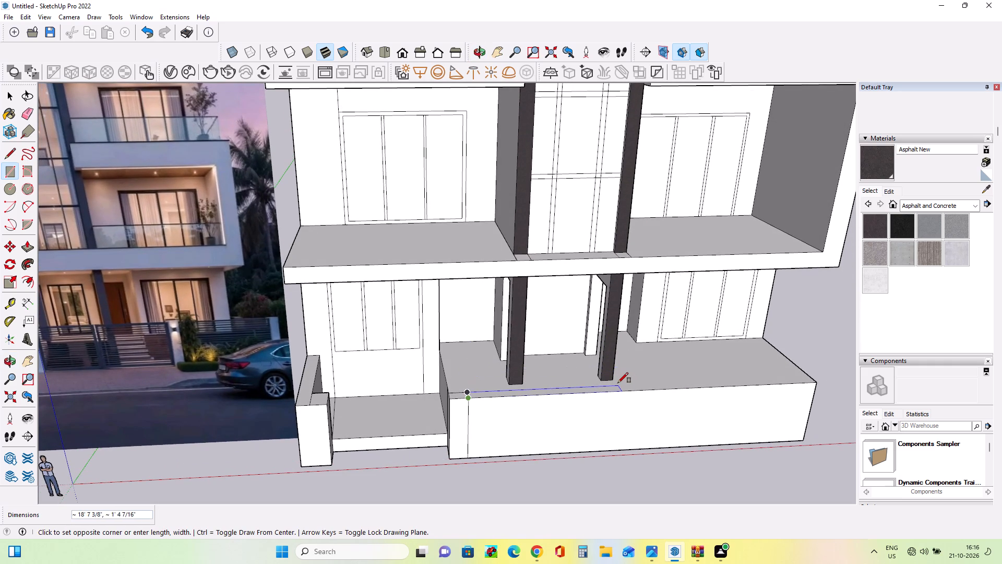
pyautogui.scroll(-2, 618, 383)
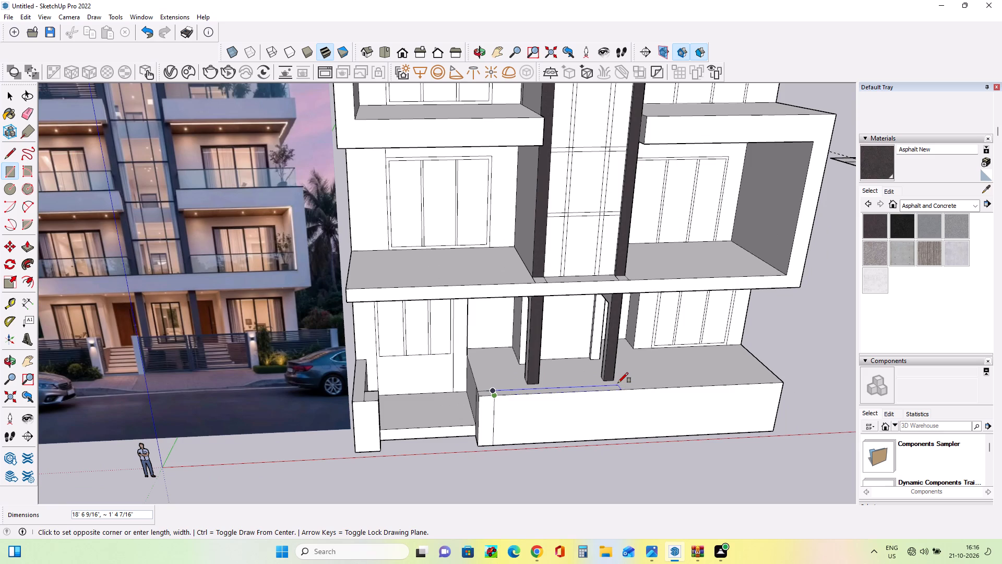
pyautogui.click(706, 379)
# Draw a pillar rectangle about 2' 3" by 1' 4" inside the far end of the front strip on the base's top face.
pyautogui.moveTo(698, 509); pyautogui.dragTo(567, 500, button='middle')
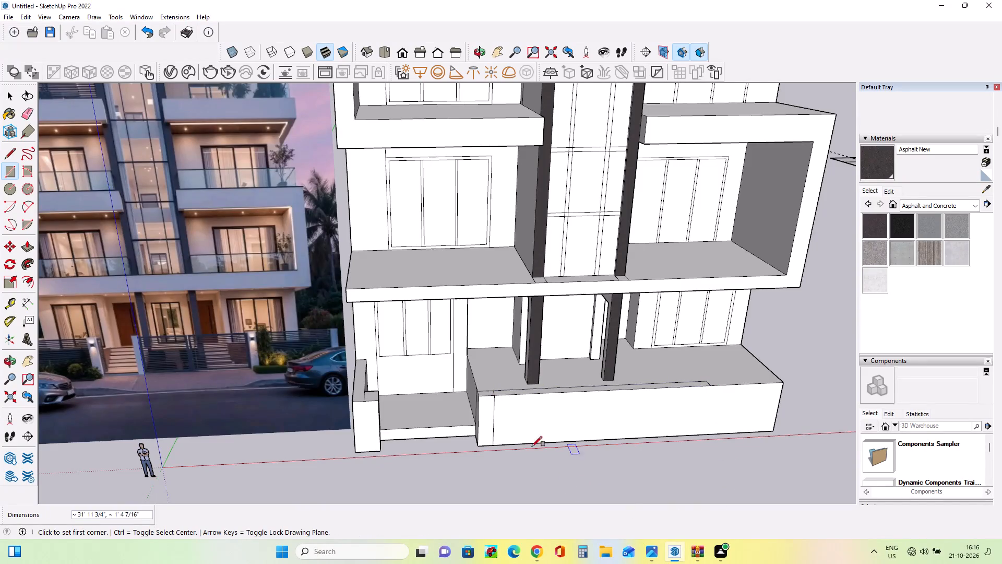
pyautogui.scroll(-1, 520, 444)
pyautogui.moveTo(520, 444); pyautogui.dragTo(507, 455, button='middle')
pyautogui.scroll(-3, 507, 455)
pyautogui.moveTo(698, 449); pyautogui.dragTo(684, 467, button='middle')
pyautogui.scroll(-1, 672, 461)
pyautogui.scroll(3, 654, 432)
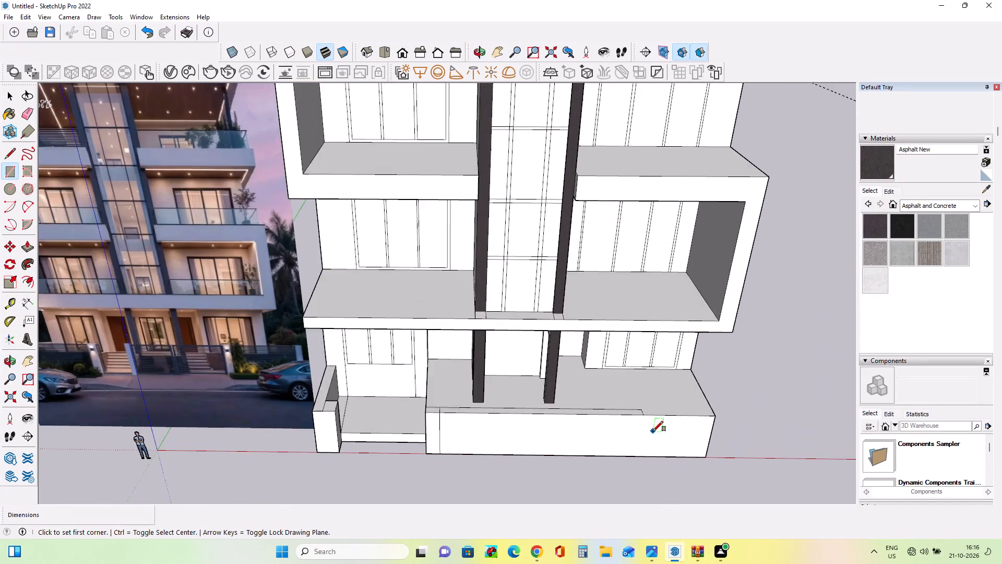
pyautogui.scroll(4, 653, 431)
pyautogui.scroll(-1, 644, 413)
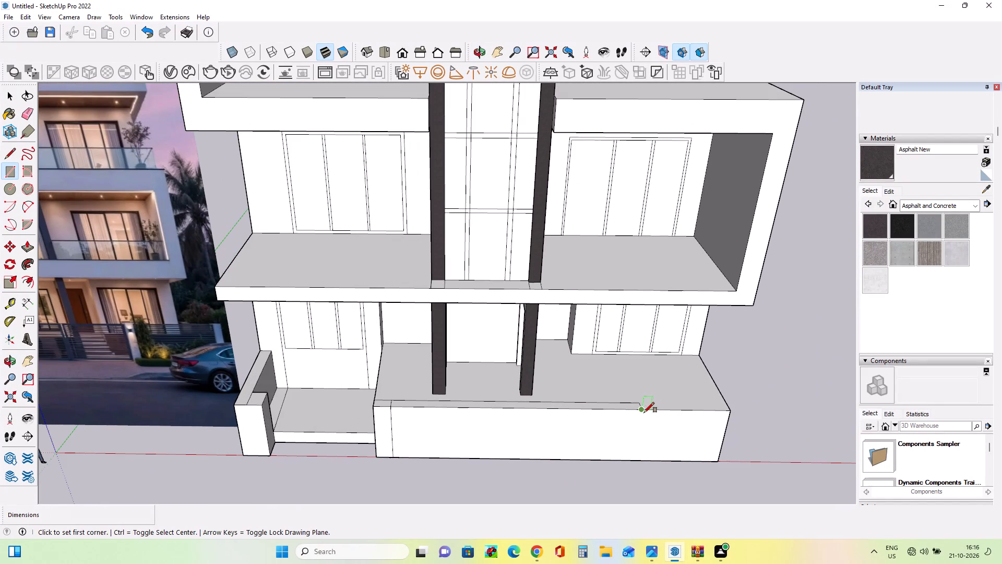
pyautogui.click(642, 413)
pyautogui.click(621, 403)
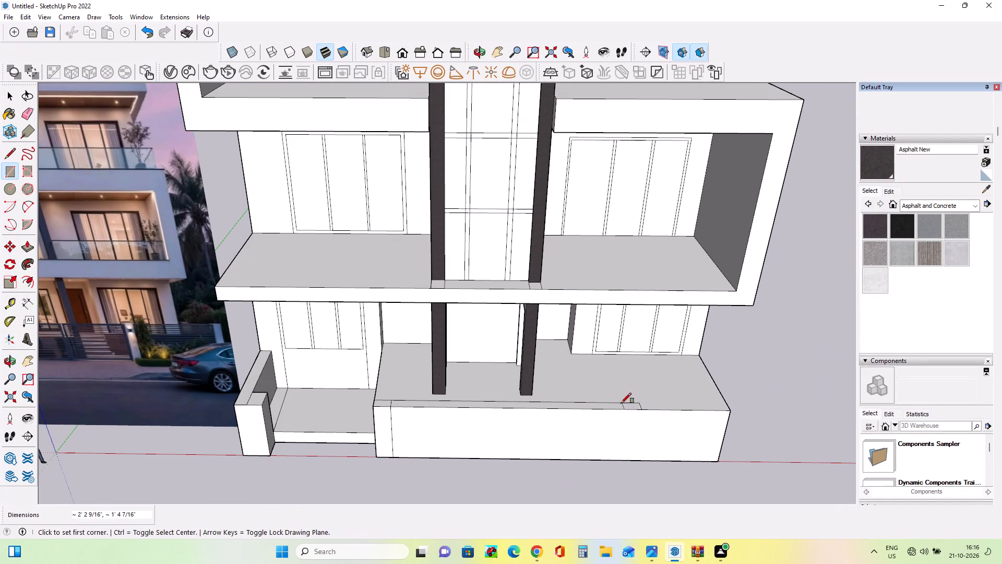
# Erase the back and outer end edges of the small rectangle at the front strip's far end.
pyautogui.middleClick(535, 443)
pyautogui.scroll(-1, 535, 443)
pyautogui.moveTo(556, 439); pyautogui.dragTo(562, 450, button='middle')
pyautogui.scroll(-1, 562, 450)
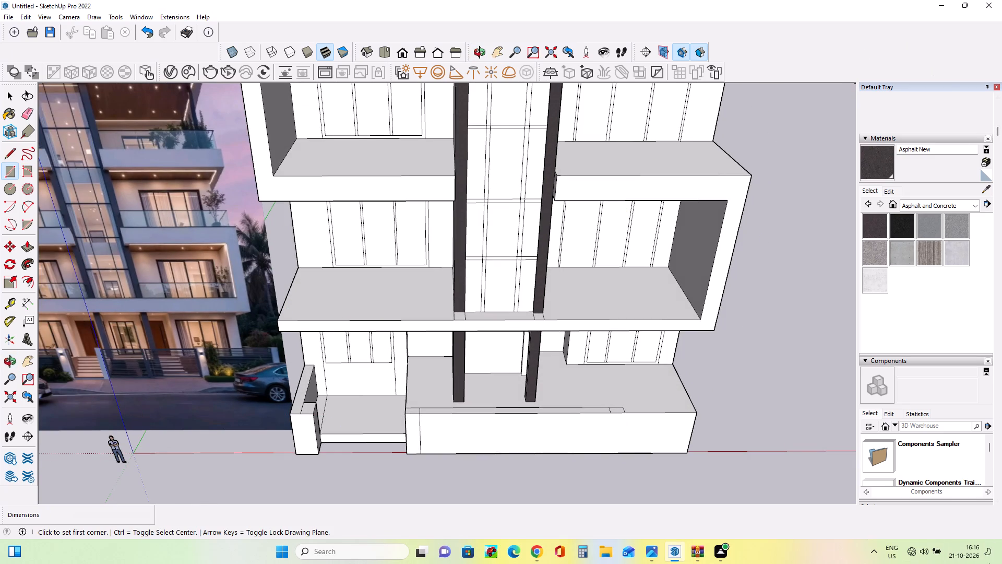
pyautogui.click(22, 116)
pyautogui.moveTo(569, 376); pyautogui.dragTo(576, 427, button='middle')
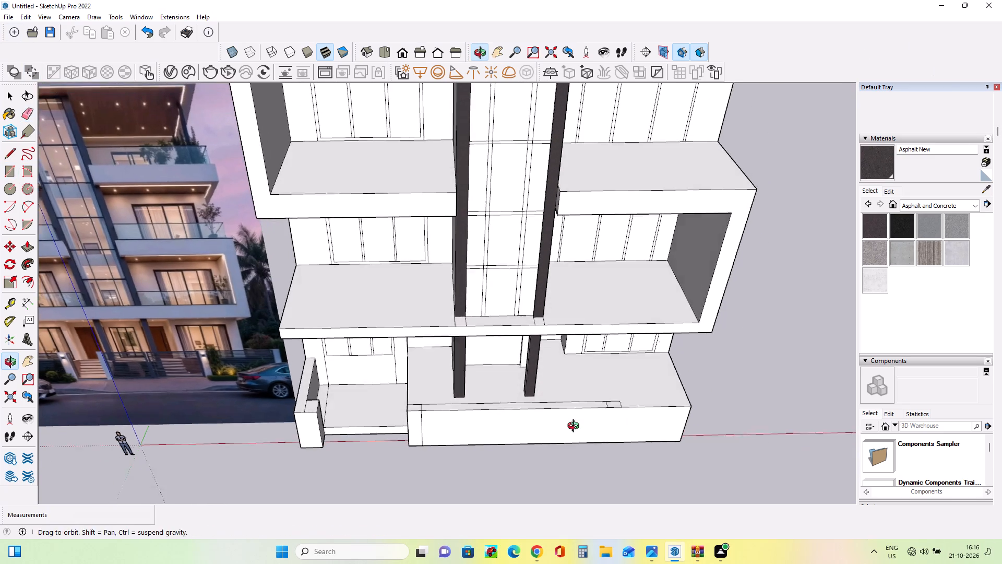
pyautogui.moveTo(576, 427); pyautogui.dragTo(577, 428, button='middle')
pyautogui.scroll(1, 629, 408)
pyautogui.scroll(-1, 629, 408)
pyautogui.scroll(4, 627, 408)
pyautogui.moveTo(611, 389); pyautogui.dragTo(614, 399)
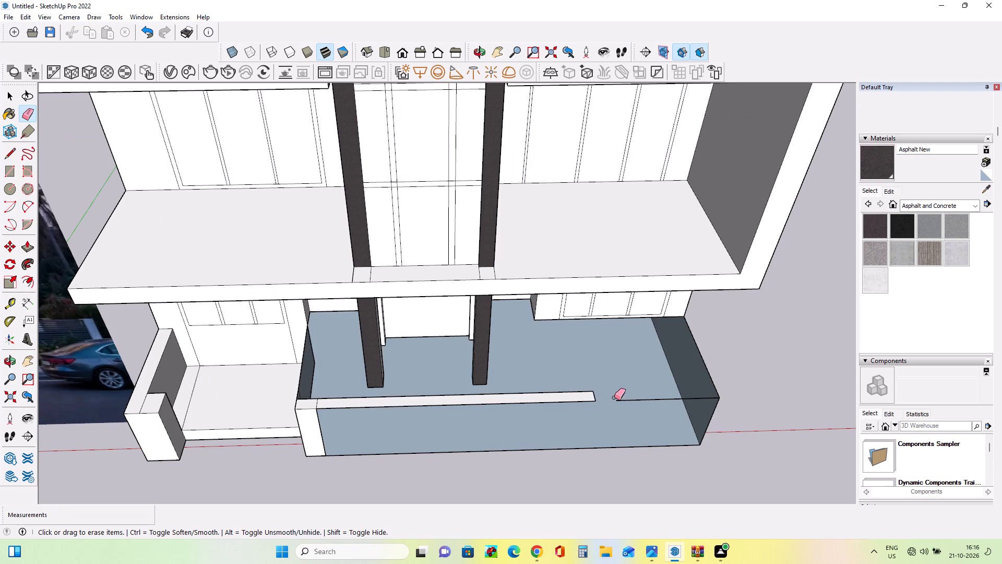
pyautogui.hotkey('ctrl', 'z')
pyautogui.scroll(3, 633, 394)
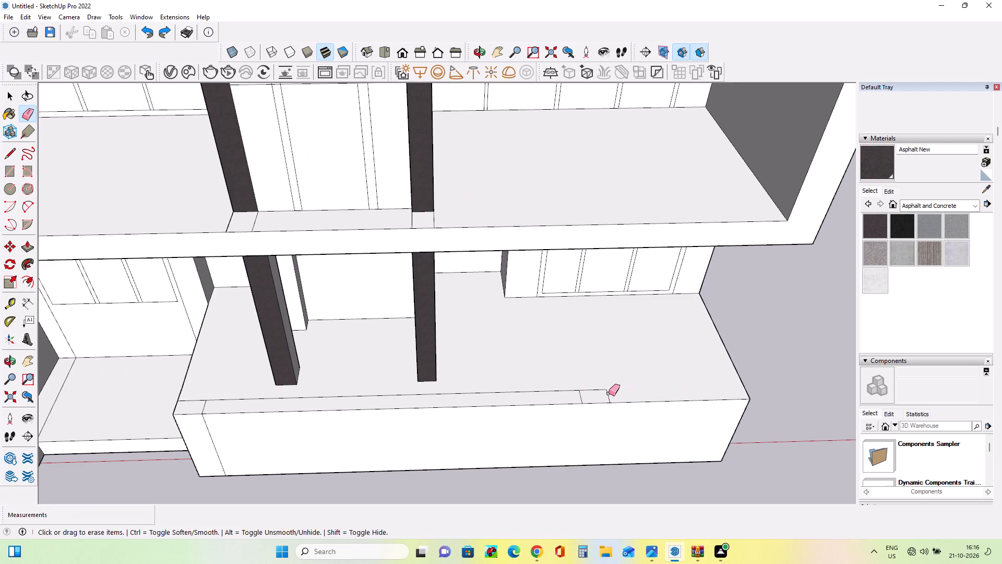
pyautogui.click(601, 390)
pyautogui.click(606, 395)
# Draw a vertical line down the base's front face from the front strip's far-end corner to the bottom edge.
pyautogui.scroll(-2, 556, 398)
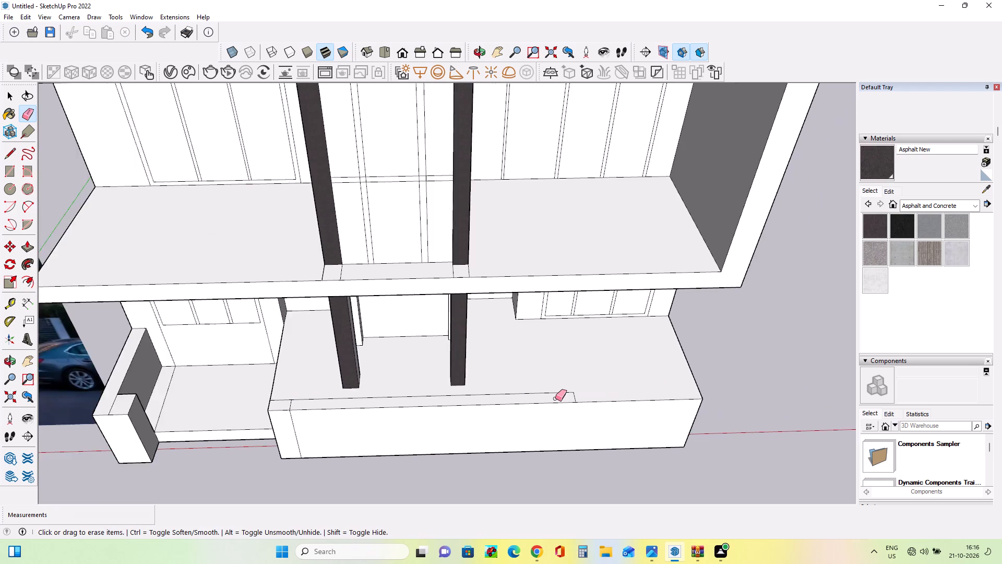
pyautogui.scroll(-5, 555, 398)
pyautogui.moveTo(564, 430); pyautogui.dragTo(558, 406, button='middle')
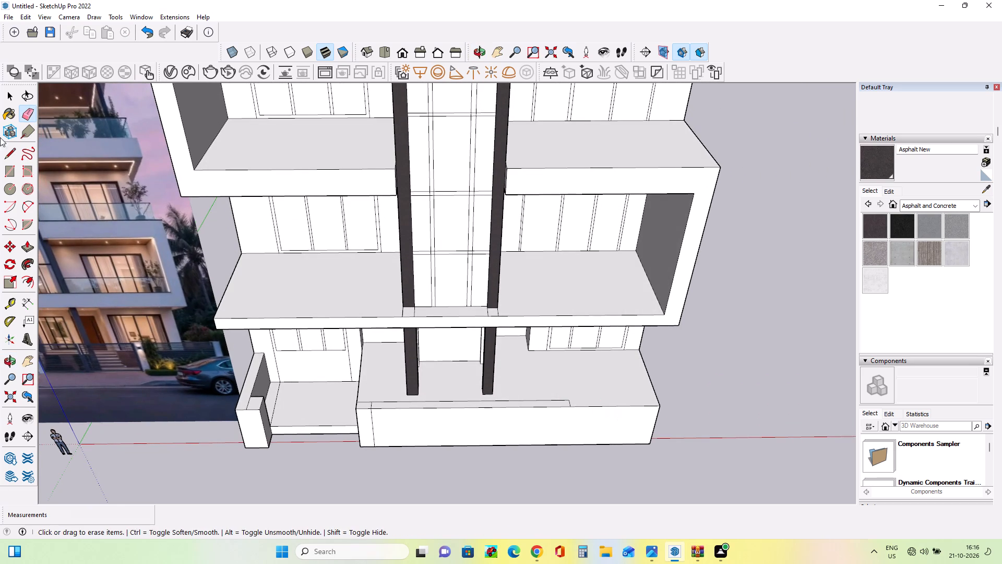
pyautogui.click(6, 148)
pyautogui.click(569, 409)
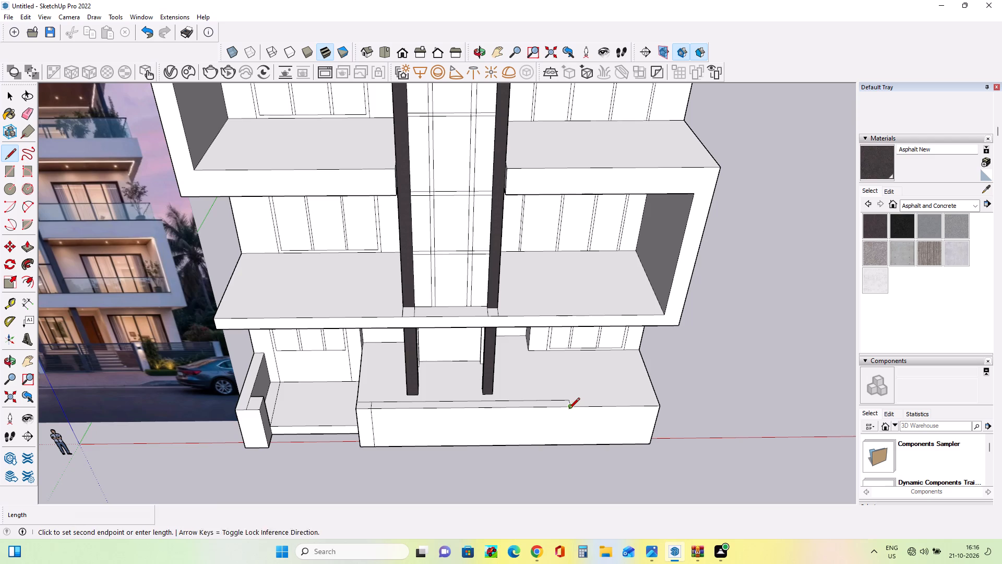
pyautogui.moveTo(571, 448); pyautogui.dragTo(572, 331, button='middle')
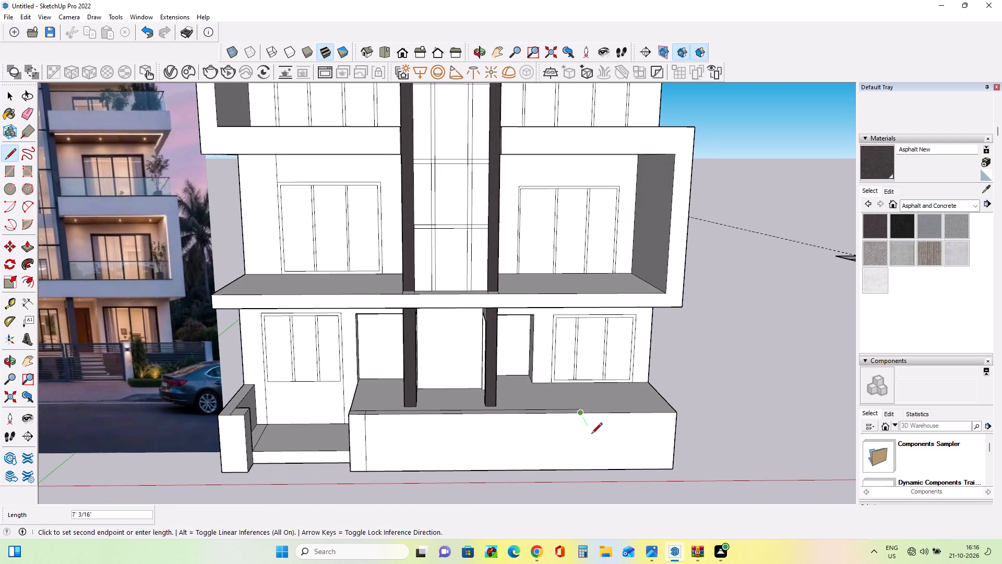
pyautogui.click(579, 471)
# Draw a second vertical line about 8' 5" tall on the base's front face, slightly inward of the strip's far-end line.
pyautogui.moveTo(502, 430); pyautogui.dragTo(536, 508, button='middle')
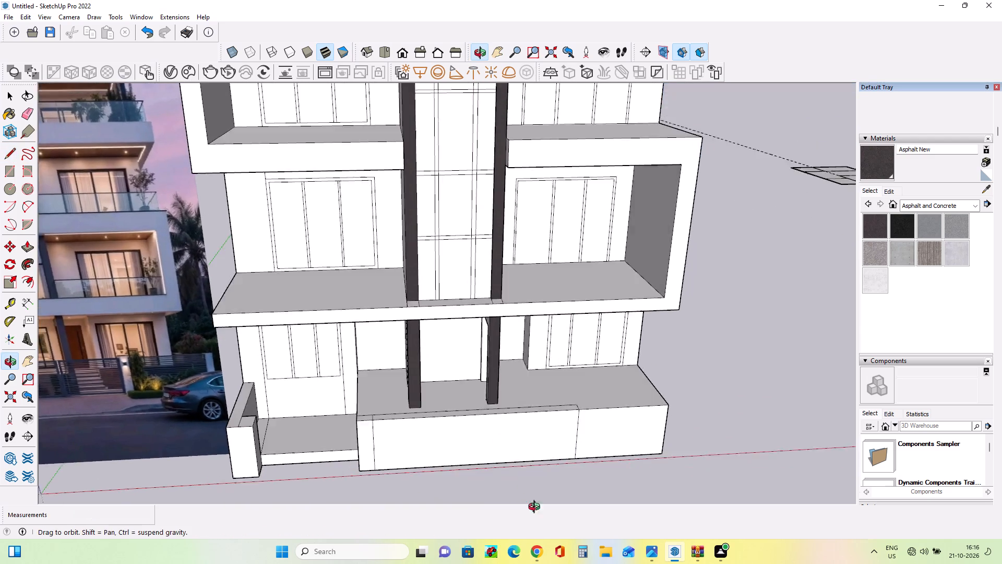
pyautogui.moveTo(536, 508); pyautogui.dragTo(556, 546, button='middle')
pyautogui.scroll(-5, 556, 537)
pyautogui.scroll(-2, 472, 444)
pyautogui.moveTo(488, 448); pyautogui.dragTo(475, 408, button='middle')
pyautogui.scroll(3, 409, 404)
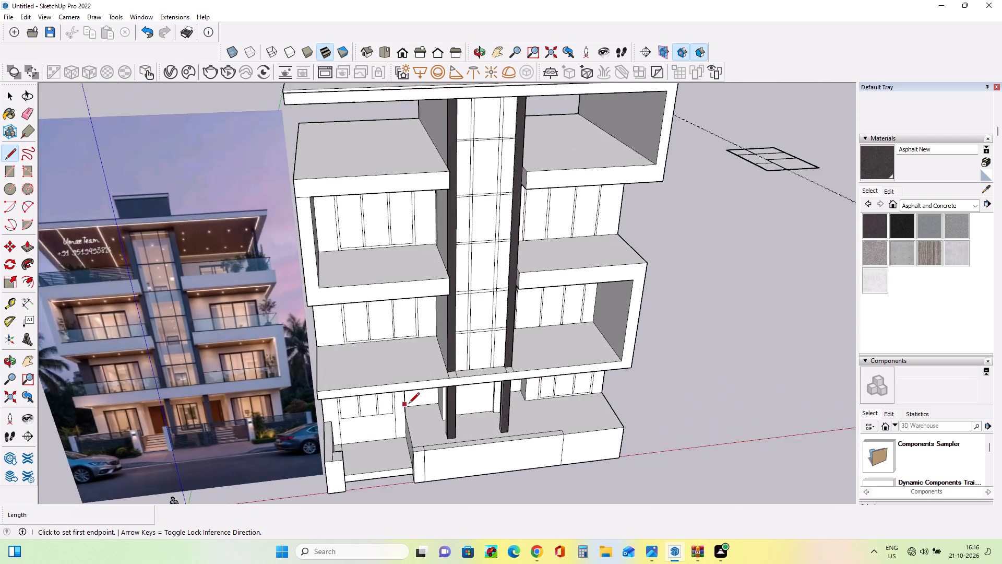
pyautogui.moveTo(424, 416); pyautogui.dragTo(427, 426, button='middle')
pyautogui.scroll(-2, 136, 343)
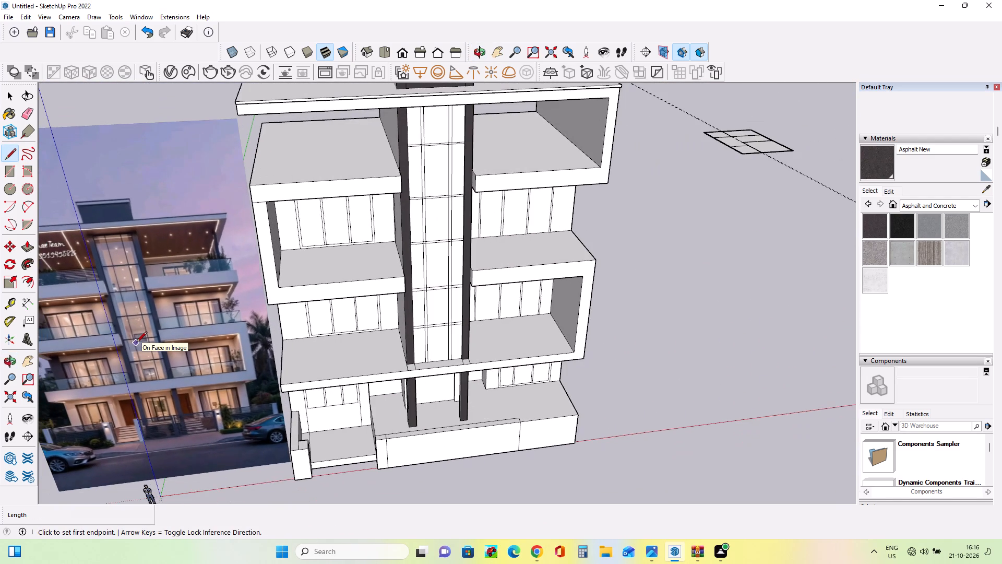
pyautogui.moveTo(335, 433); pyautogui.dragTo(305, 431, button='middle')
pyautogui.moveTo(521, 446); pyautogui.dragTo(516, 461, button='middle')
pyautogui.scroll(3, 510, 440)
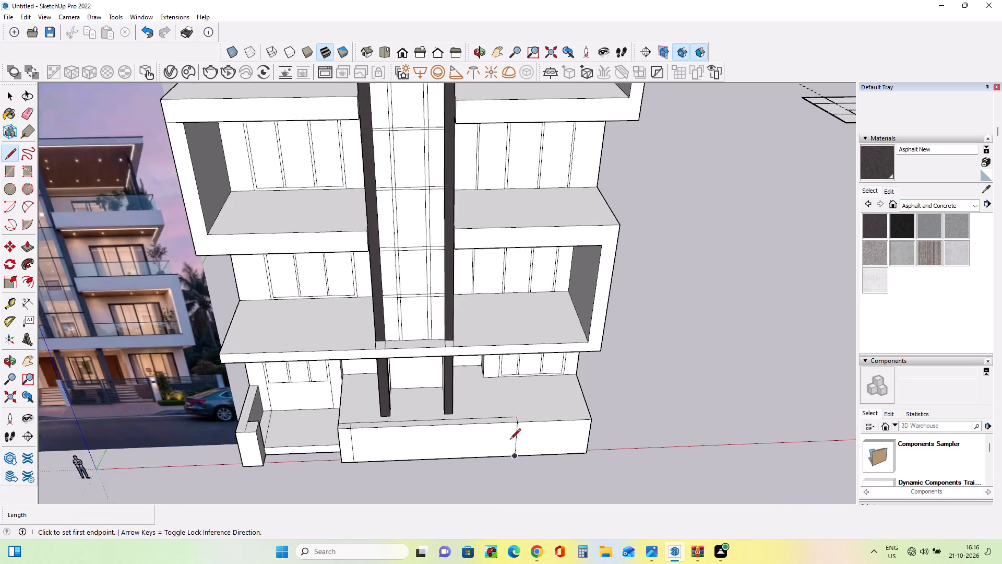
pyautogui.scroll(-2, 510, 439)
pyautogui.scroll(4, 504, 436)
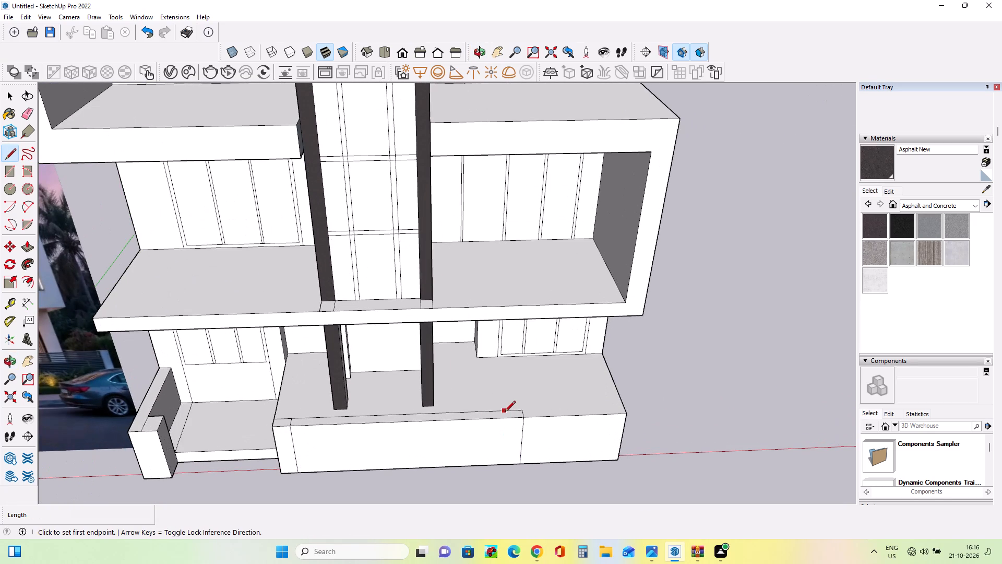
pyautogui.click(505, 413)
pyautogui.moveTo(506, 467); pyautogui.dragTo(484, 320, button='middle')
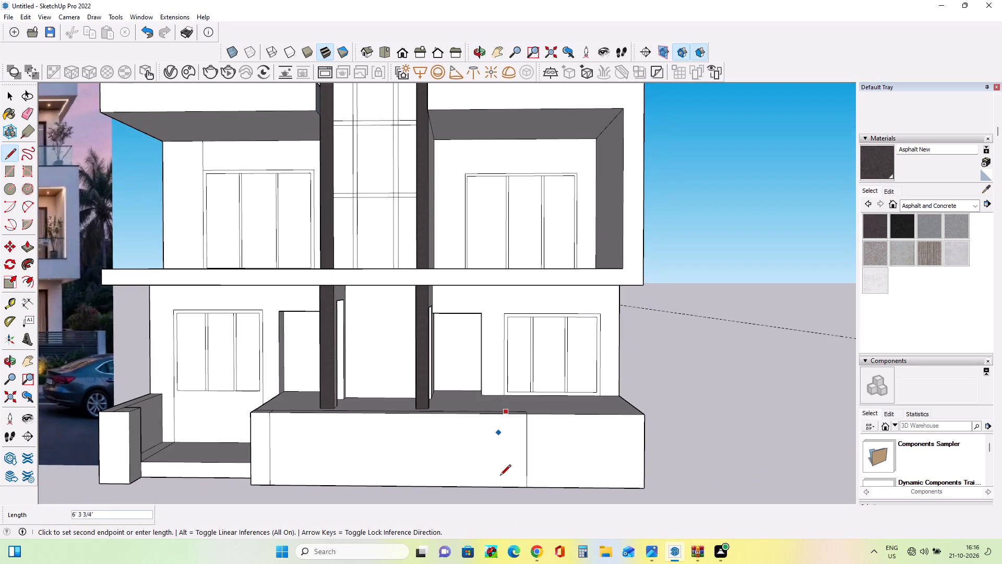
pyautogui.moveTo(503, 488); pyautogui.dragTo(628, 474, button='middle')
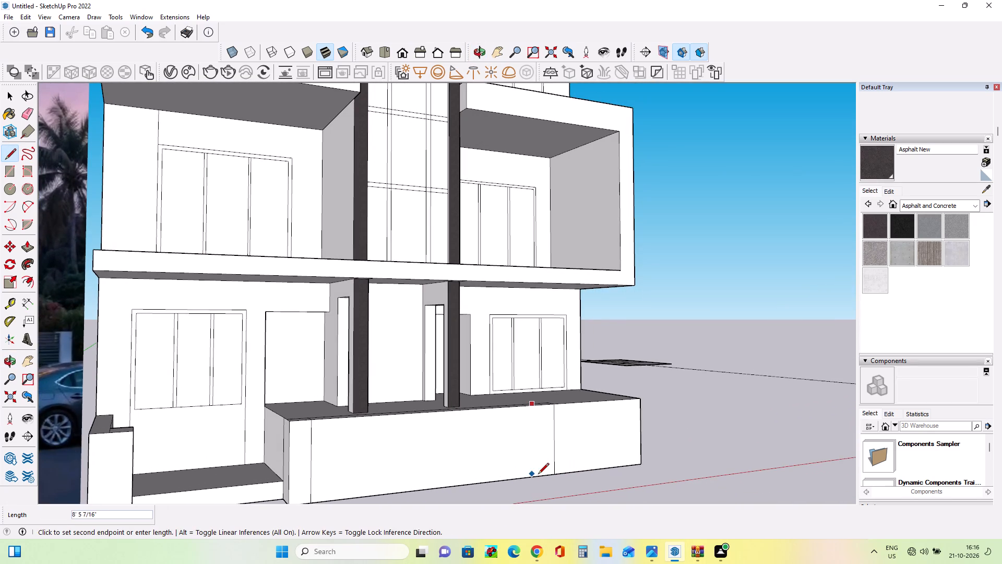
pyautogui.click(540, 474)
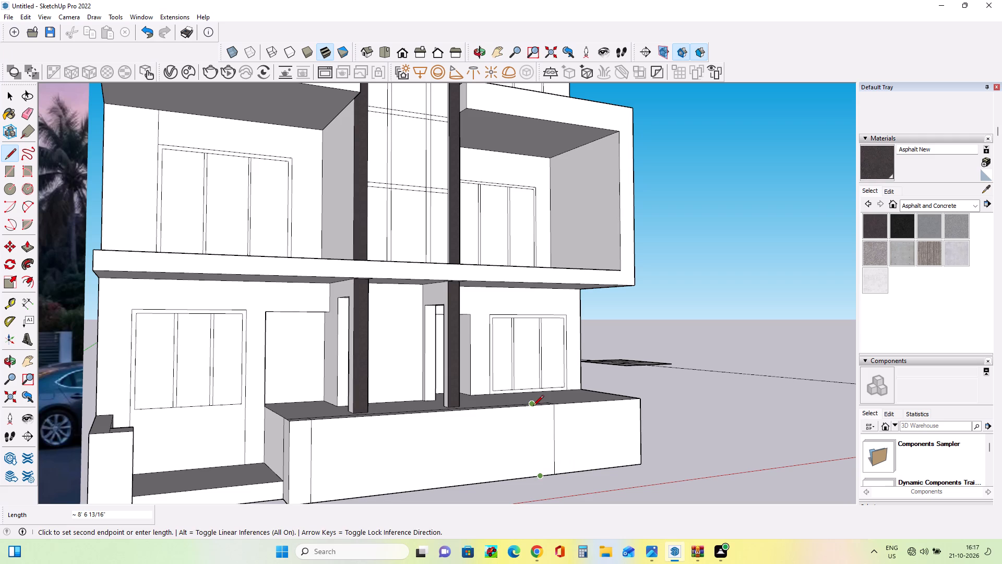
pyautogui.moveTo(540, 418); pyautogui.dragTo(389, 447, button='middle')
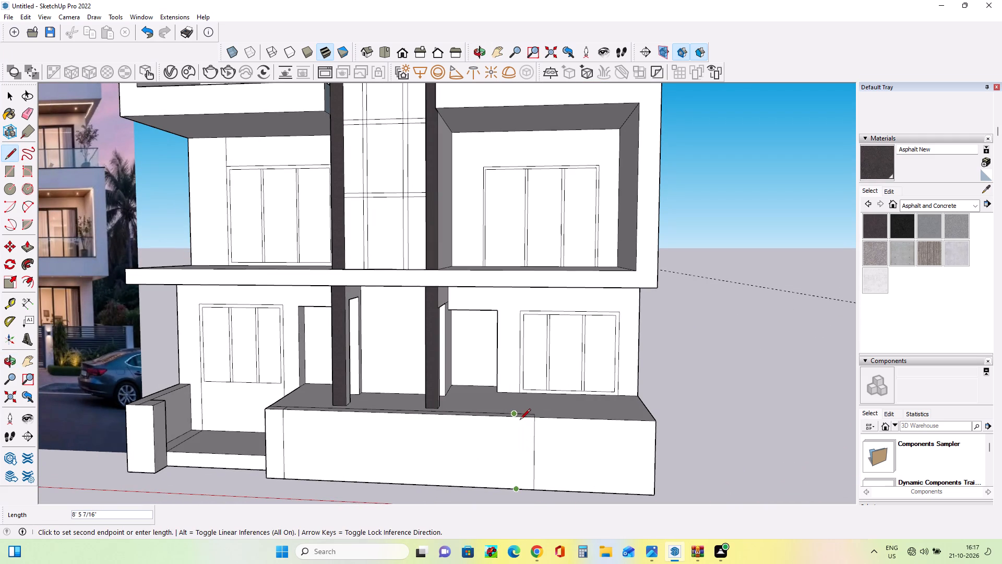
pyautogui.click(520, 421)
# Draw a short line across the front strip on the base's top face, from the inner vertical line to the back edge.
pyautogui.moveTo(543, 457); pyautogui.dragTo(626, 507, button='middle')
pyautogui.scroll(-3, 560, 433)
pyautogui.moveTo(560, 441); pyautogui.dragTo(560, 479, button='middle')
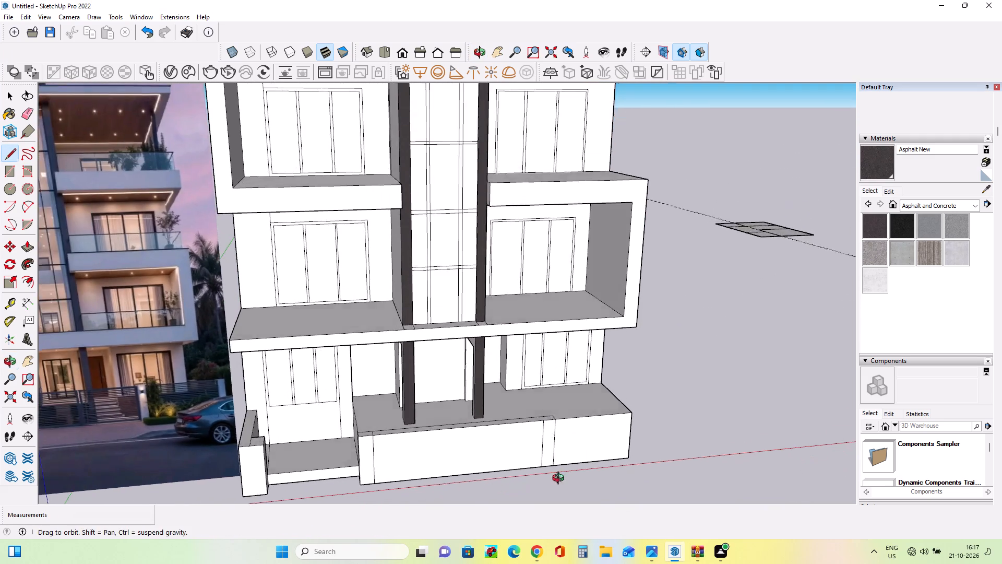
pyautogui.moveTo(560, 479); pyautogui.dragTo(557, 502, button='middle')
pyautogui.scroll(8, 519, 414)
pyautogui.moveTo(557, 427); pyautogui.dragTo(555, 438, button='middle')
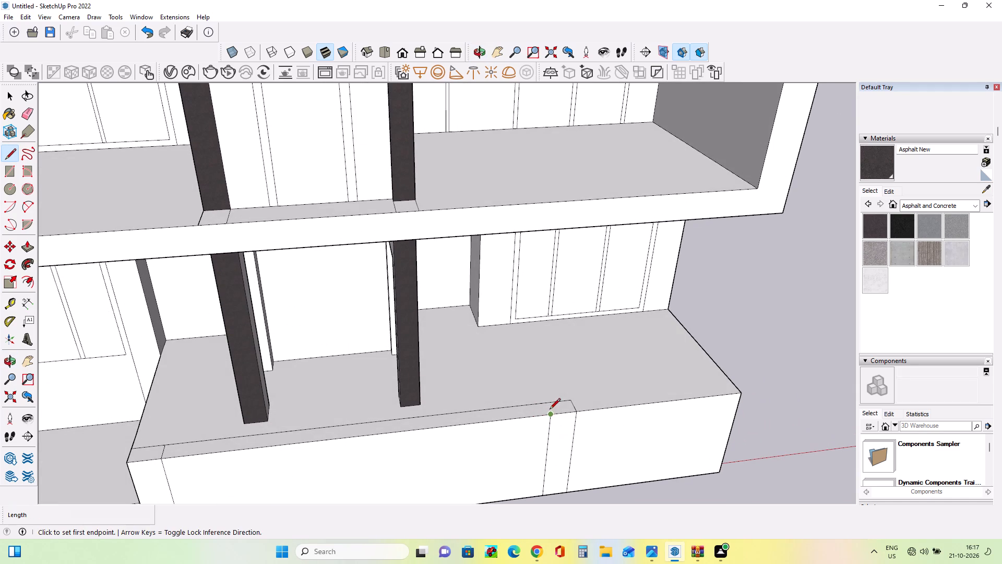
pyautogui.click(550, 418)
pyautogui.click(548, 405)
# Push the strip between the two pillar rectangles down 8' 5 7/16" to the base's bottom, recessing the front wall.
pyautogui.moveTo(550, 438); pyautogui.dragTo(549, 441, button='middle')
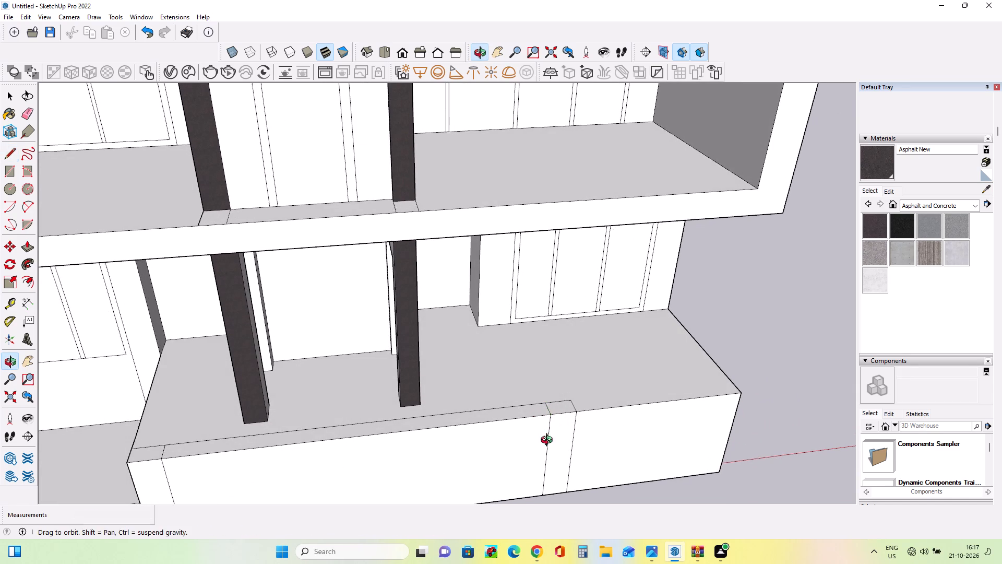
pyautogui.moveTo(549, 441); pyautogui.dragTo(543, 455, button='middle')
pyautogui.scroll(-7, 508, 423)
pyautogui.scroll(-1, 560, 454)
pyautogui.moveTo(560, 455); pyautogui.dragTo(518, 391, button='middle')
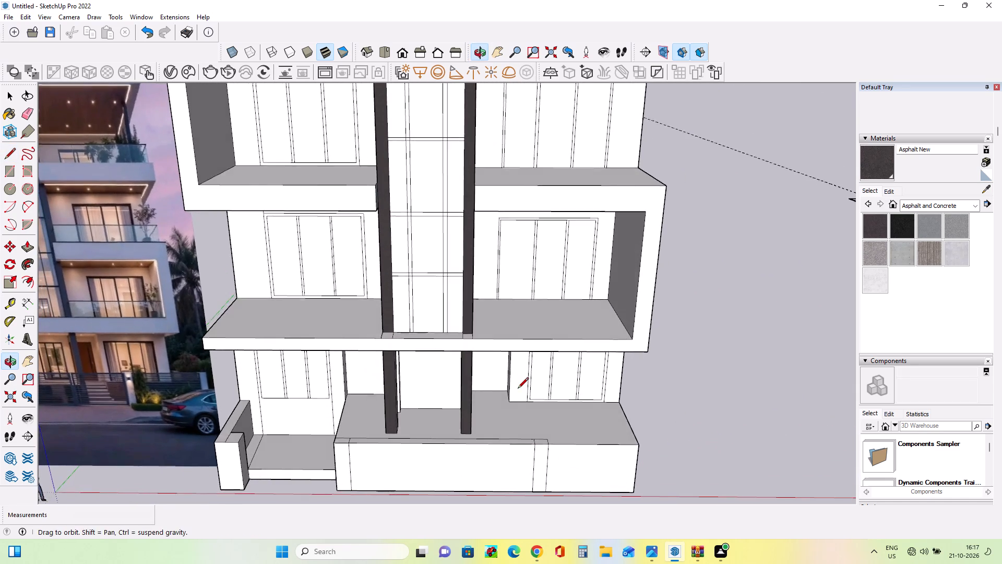
pyautogui.scroll(-3, 518, 392)
pyautogui.moveTo(539, 434); pyautogui.dragTo(569, 484, button='middle')
pyautogui.scroll(4, 512, 453)
pyautogui.moveTo(512, 448); pyautogui.dragTo(519, 462, button='middle')
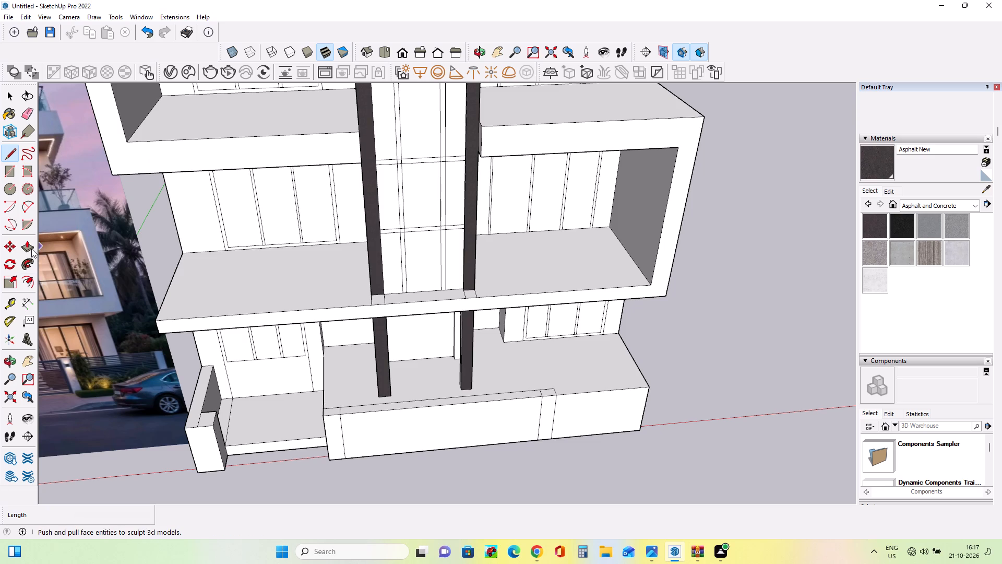
pyautogui.click(31, 249)
pyautogui.click(423, 407)
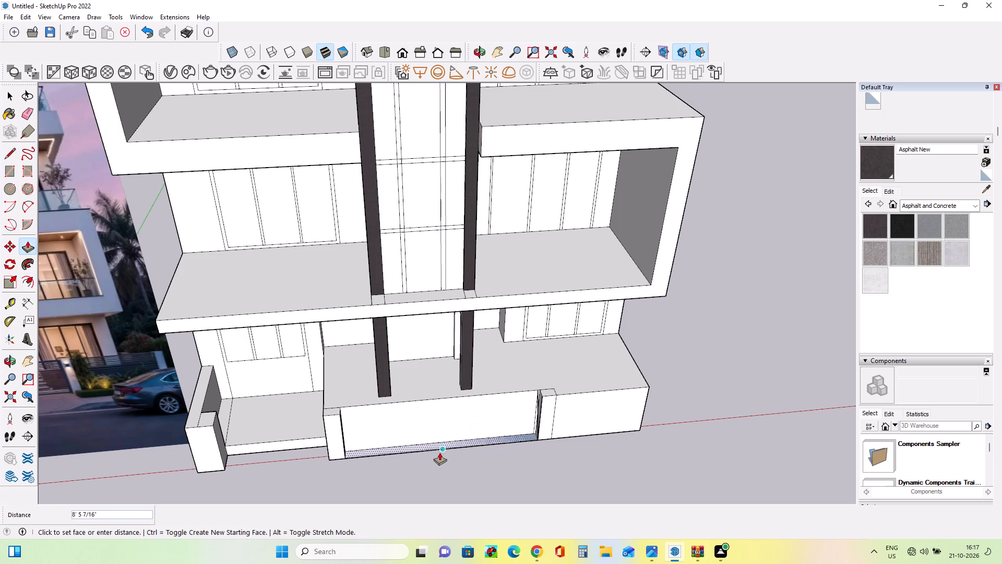
pyautogui.click(439, 452)
# Examine the recessed front wall, its pillars and the remaining base end from several angles against the reference façade.
pyautogui.moveTo(503, 444); pyautogui.dragTo(506, 455, button='middle')
pyautogui.scroll(-2, 506, 455)
pyautogui.moveTo(469, 437); pyautogui.dragTo(405, 364, button='middle')
pyautogui.scroll(-1, 405, 363)
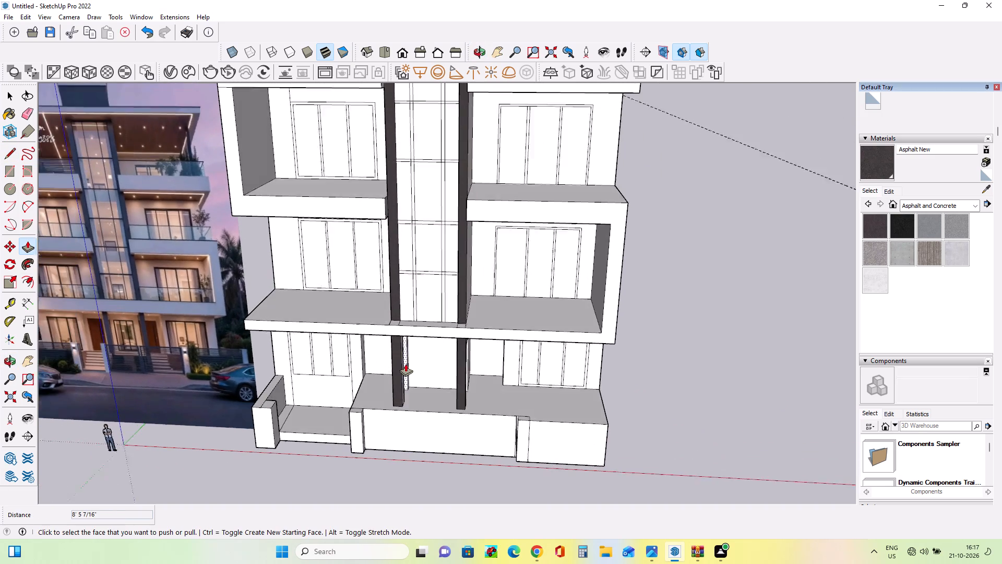
pyautogui.scroll(-1, 405, 363)
pyautogui.scroll(-2, 480, 389)
pyautogui.moveTo(491, 394); pyautogui.dragTo(497, 397, button='middle')
pyautogui.moveTo(473, 399); pyautogui.dragTo(508, 411, button='middle')
pyautogui.scroll(4, 195, 374)
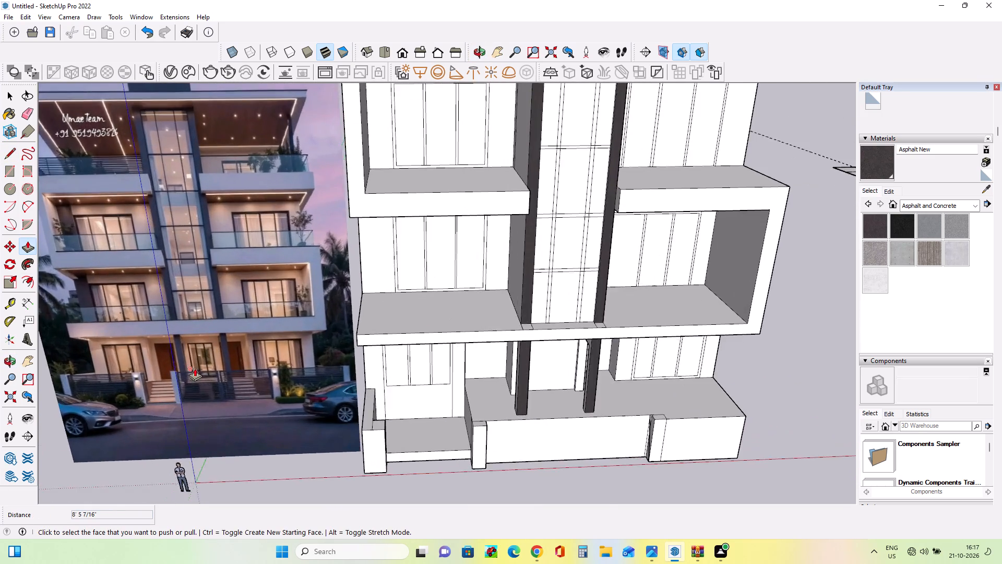
pyautogui.scroll(8, 195, 368)
pyautogui.scroll(-12, 184, 336)
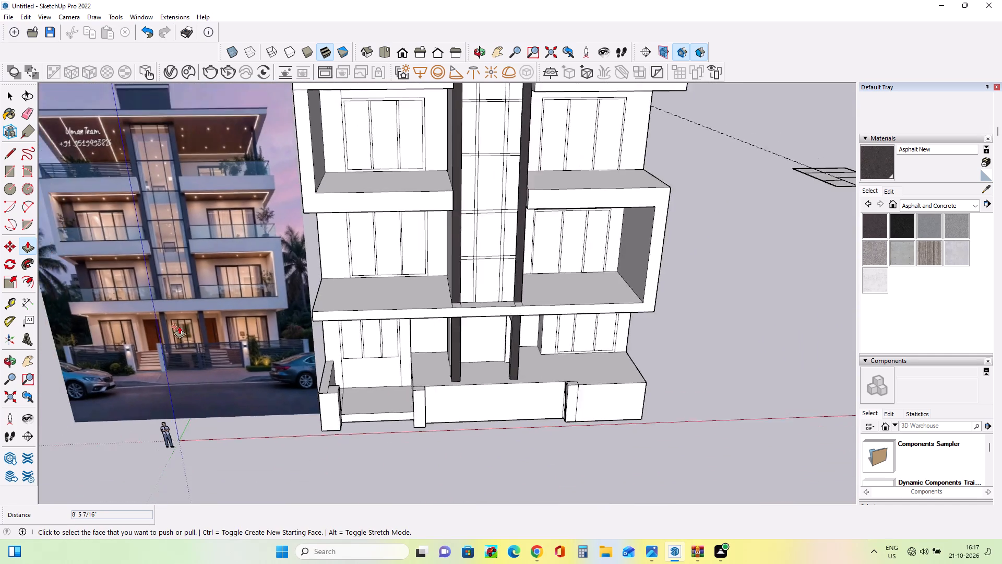
pyautogui.scroll(1, 594, 431)
pyautogui.moveTo(593, 434); pyautogui.dragTo(574, 449, button='middle')
pyautogui.scroll(-3, 570, 418)
pyautogui.moveTo(570, 418); pyautogui.dragTo(564, 401, button='middle')
pyautogui.scroll(3, 565, 394)
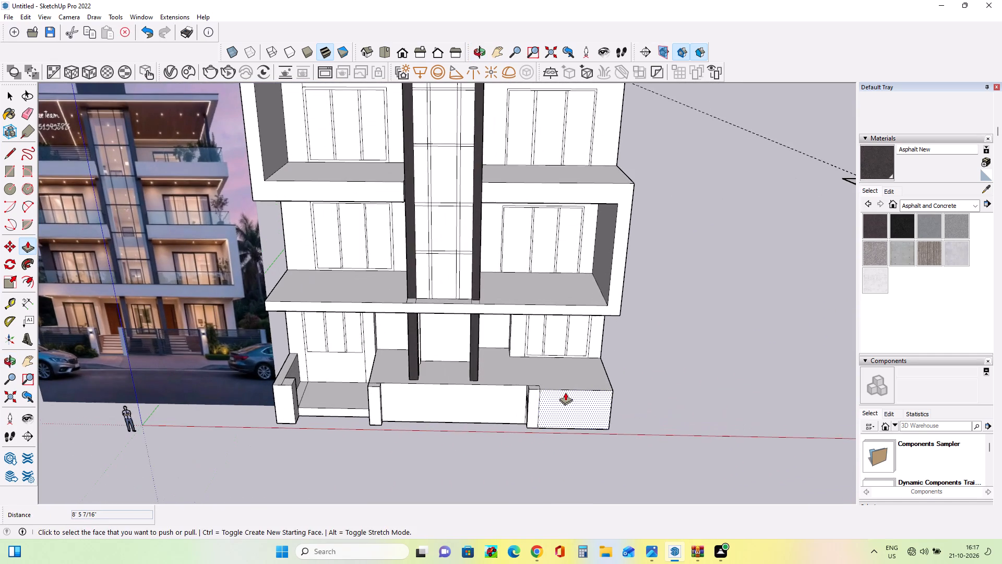
pyautogui.moveTo(601, 409); pyautogui.dragTo(610, 425, button='middle')
pyautogui.scroll(4, 535, 412)
pyautogui.moveTo(552, 409); pyautogui.dragTo(555, 429, button='middle')
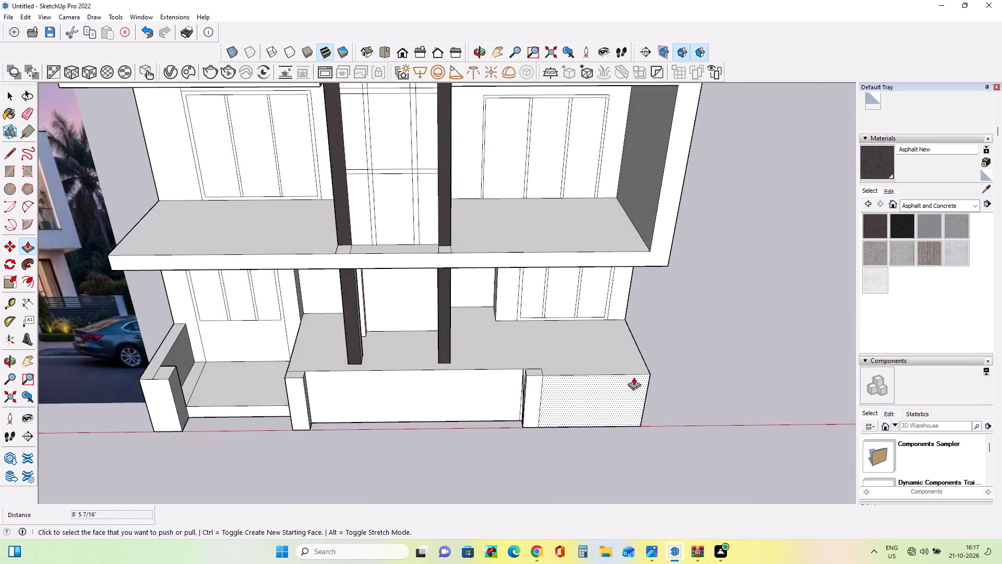
pyautogui.scroll(-4, 634, 377)
pyautogui.moveTo(595, 385); pyautogui.dragTo(598, 391, button='middle')
pyautogui.scroll(-2, 144, 296)
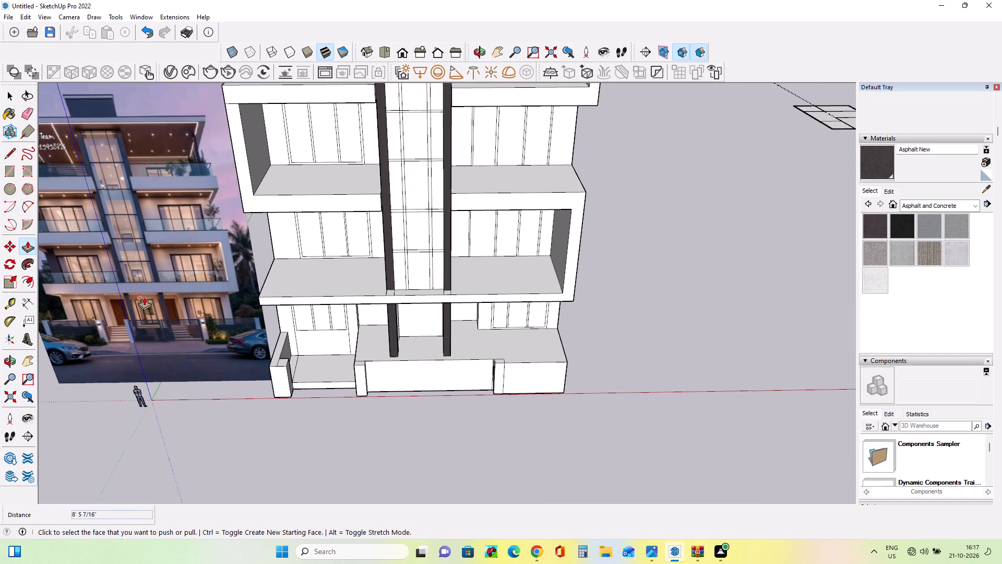
pyautogui.moveTo(520, 385); pyautogui.dragTo(402, 358, button='middle')
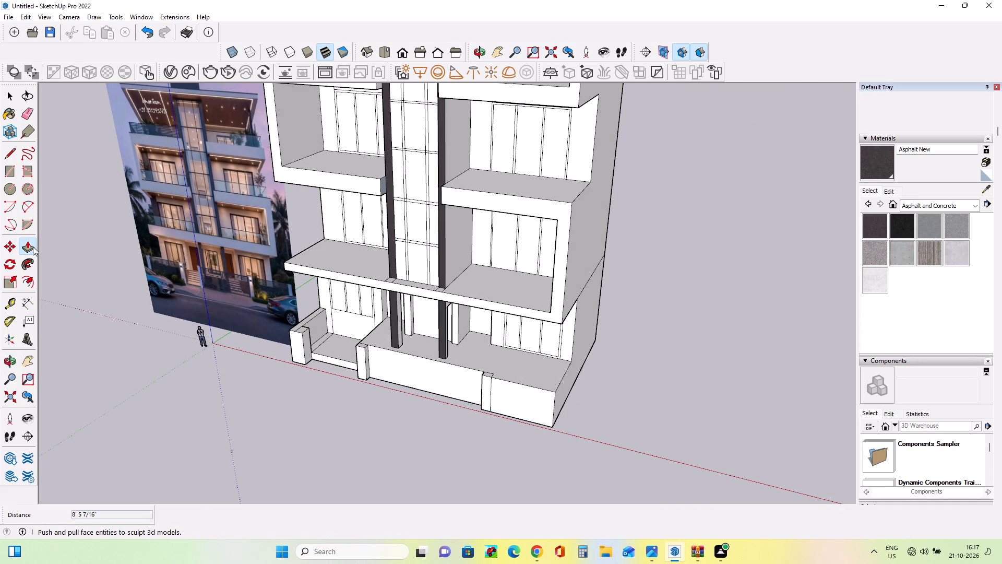
pyautogui.click(0, 148)
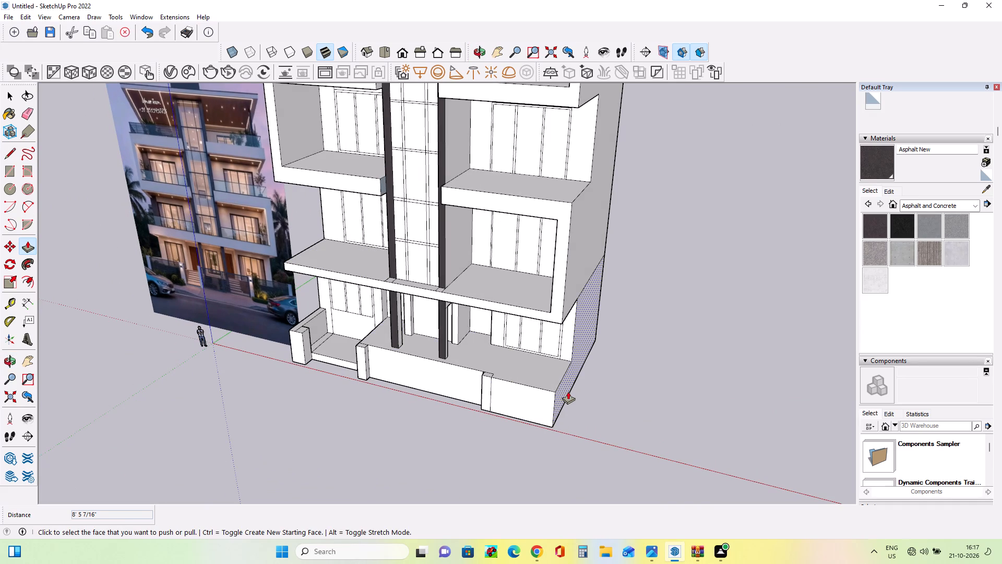
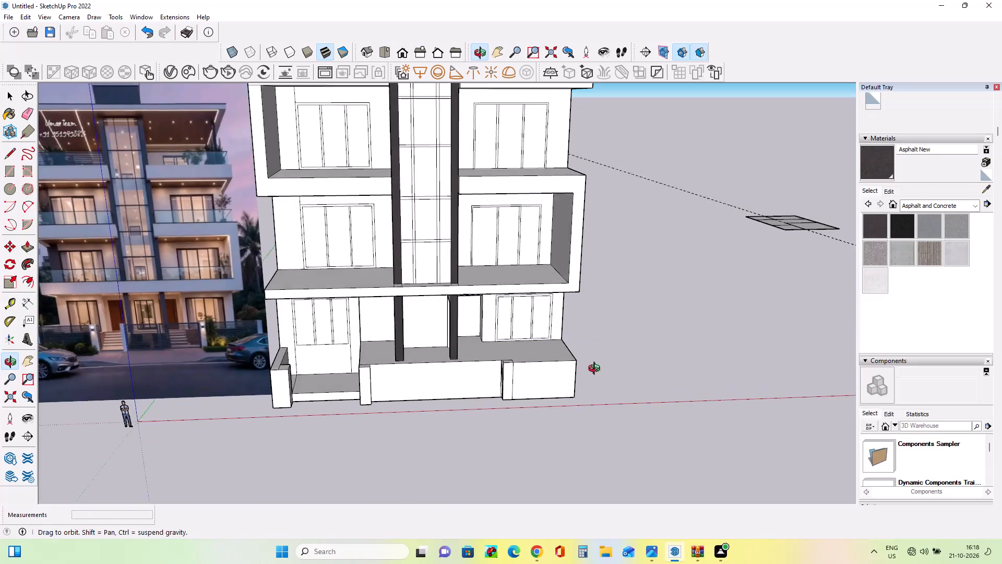
# Examine the ground-floor front walls, entrance and balconies of the building model from several angles, comparing them with the reference photo.
pyautogui.scroll(3, 558, 372)
pyautogui.moveTo(558, 382); pyautogui.dragTo(567, 385, button='middle')
pyautogui.moveTo(309, 326); pyautogui.dragTo(352, 309, button='middle')
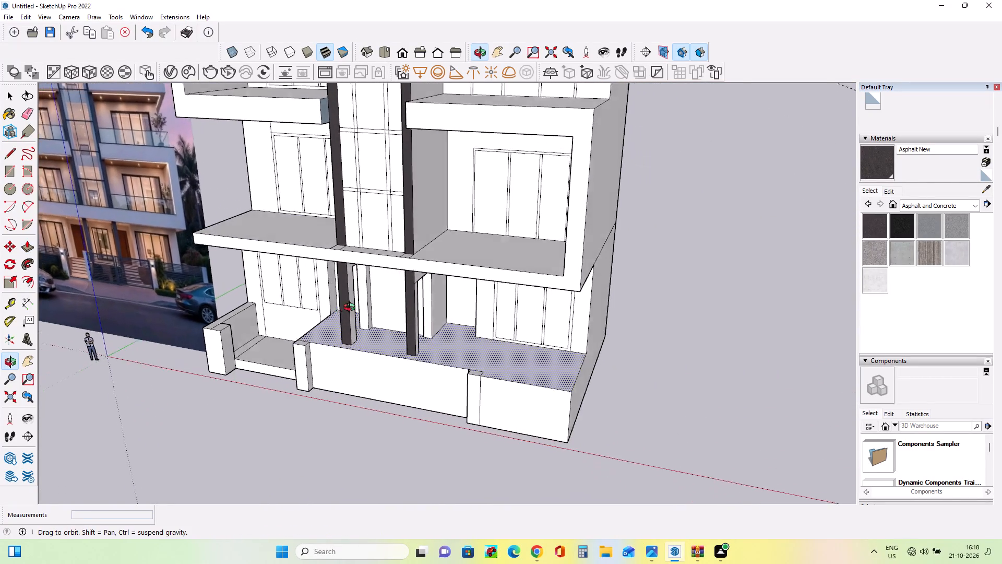
pyautogui.moveTo(352, 309); pyautogui.dragTo(357, 309, button='middle')
pyautogui.scroll(-5, 378, 309)
pyautogui.moveTo(349, 345); pyautogui.dragTo(438, 336, button='middle')
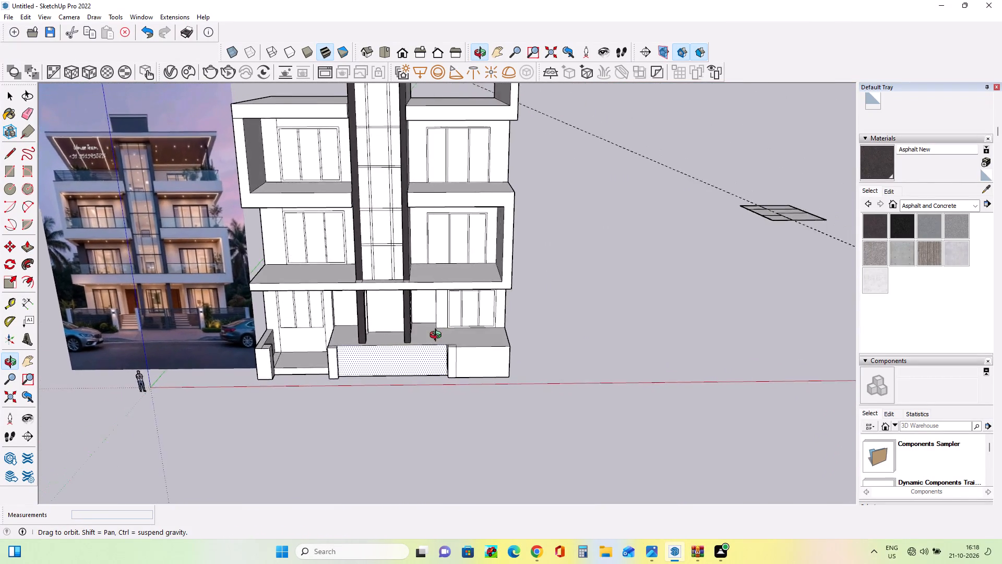
pyautogui.moveTo(438, 336); pyautogui.dragTo(470, 335, button='middle')
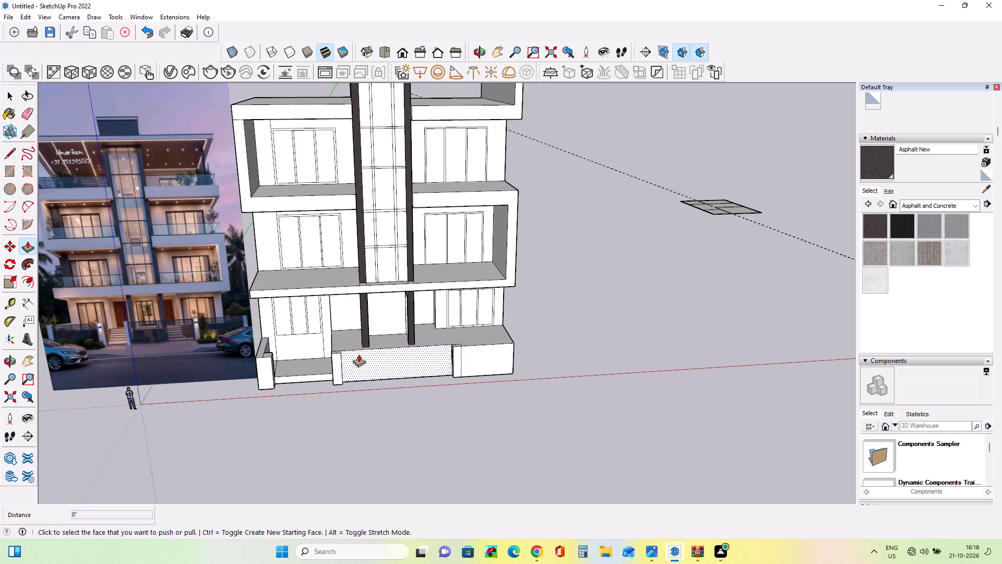
pyautogui.moveTo(363, 357); pyautogui.dragTo(365, 366, button='middle')
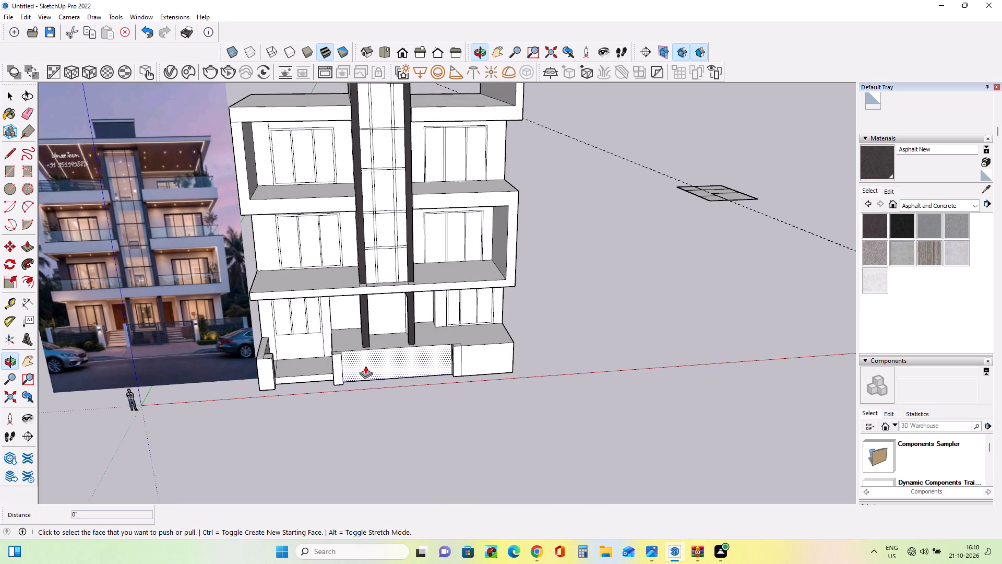
pyautogui.moveTo(479, 295); pyautogui.dragTo(493, 287, button='middle')
pyautogui.moveTo(387, 360); pyautogui.dragTo(413, 354, button='middle')
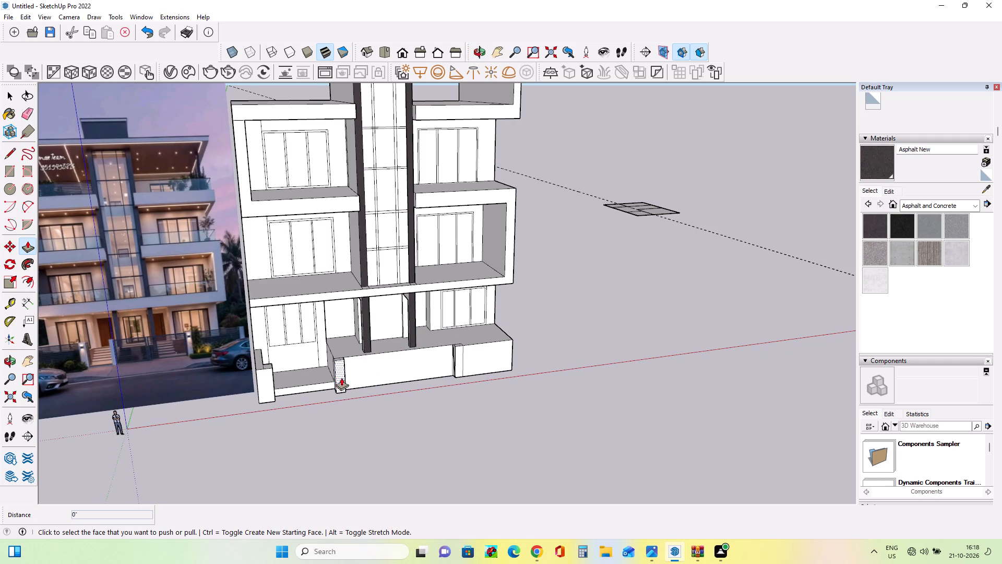
pyautogui.moveTo(341, 378); pyautogui.dragTo(287, 367, button='middle')
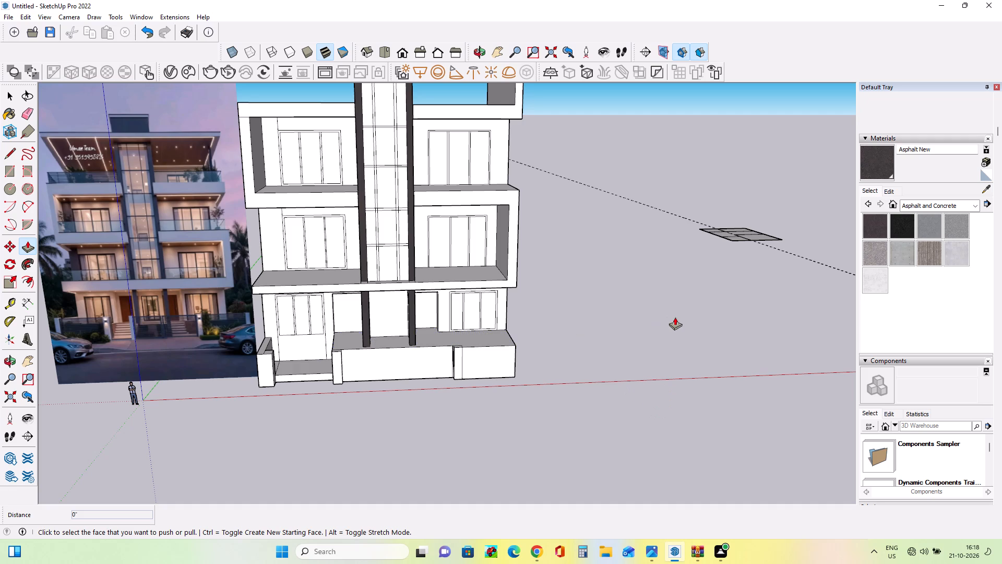
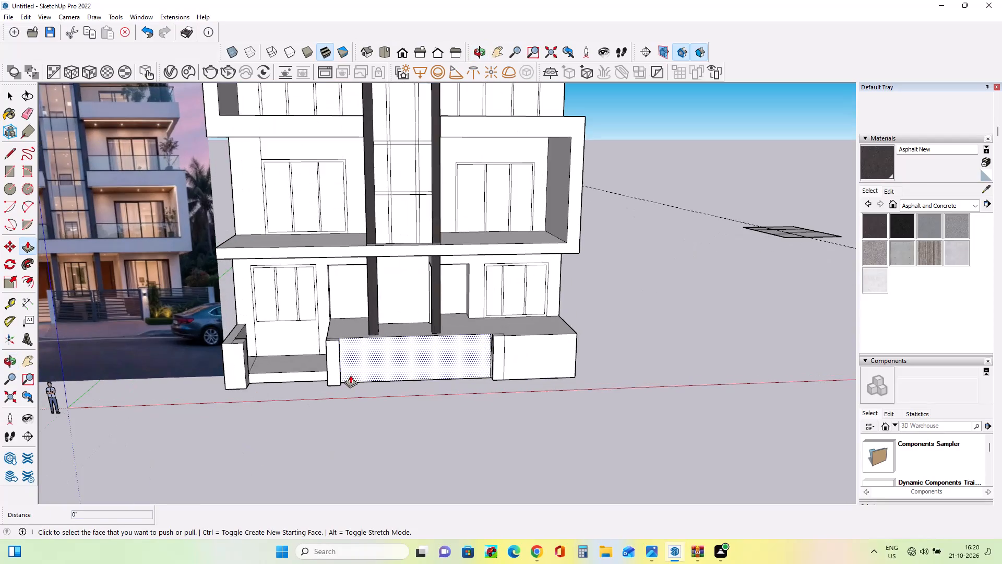
# Push/Pull the inner side face of the front pillar beside the landing about 7' 5" along the plinth wall.
pyautogui.moveTo(360, 367); pyautogui.dragTo(374, 392, button='middle')
pyautogui.scroll(3, 367, 349)
pyautogui.scroll(-3, 395, 359)
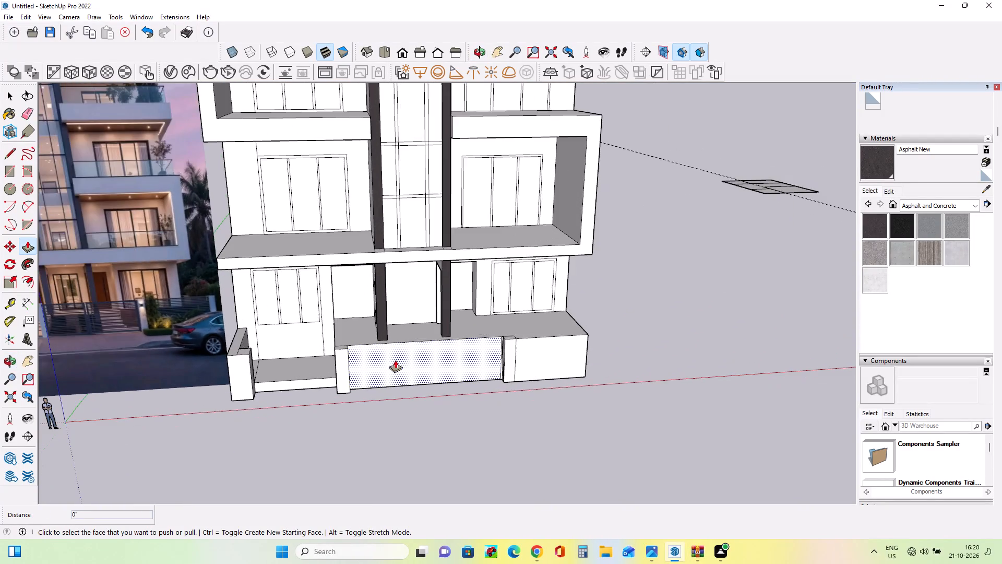
pyautogui.scroll(-4, 395, 360)
pyautogui.moveTo(349, 379); pyautogui.dragTo(377, 379, button='middle')
pyautogui.scroll(4, 364, 366)
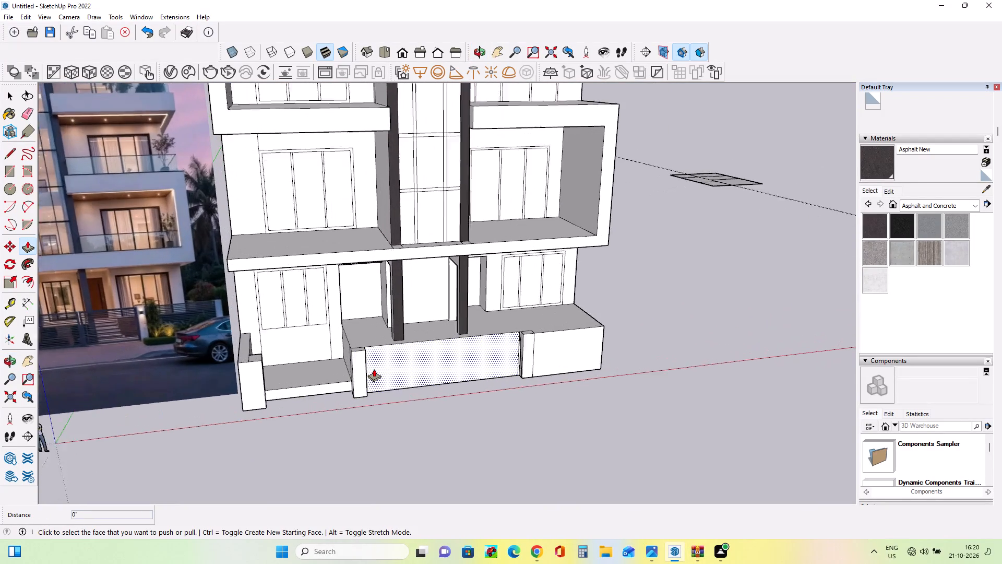
pyautogui.scroll(1, 374, 369)
pyautogui.moveTo(374, 373); pyautogui.dragTo(284, 414, button='middle')
pyautogui.scroll(6, 351, 364)
pyautogui.moveTo(380, 363); pyautogui.dragTo(373, 388, button='middle')
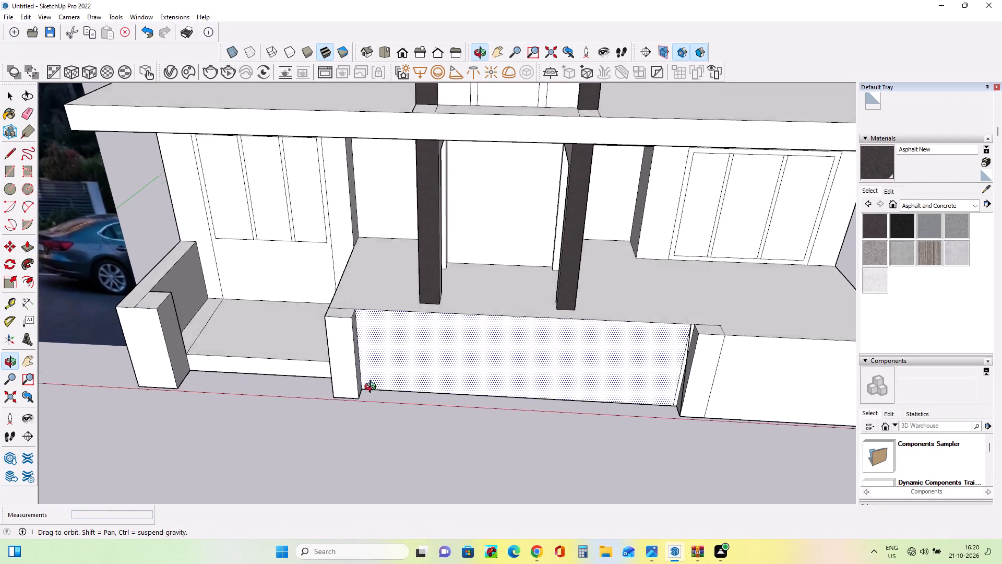
pyautogui.moveTo(373, 388); pyautogui.dragTo(320, 390, button='middle')
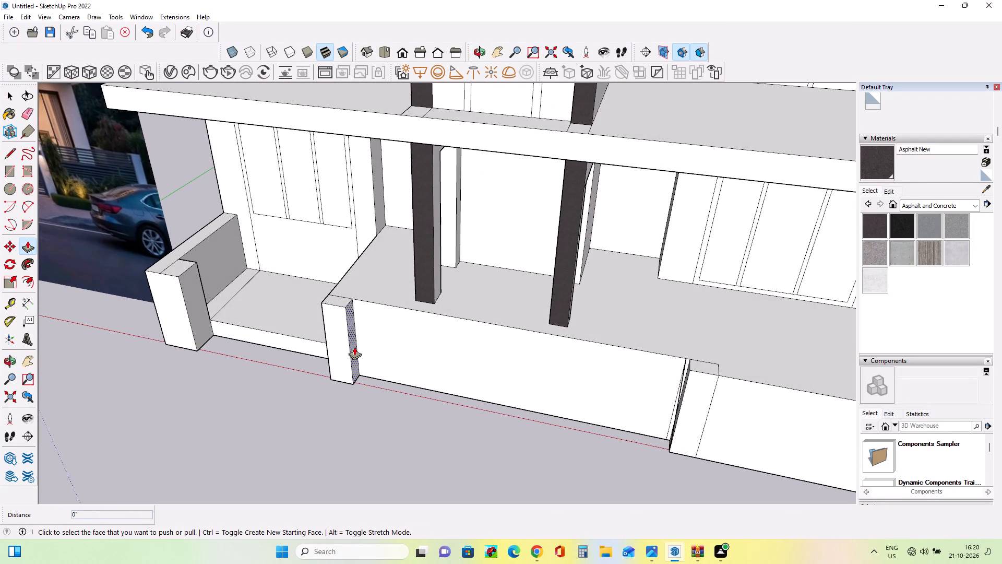
pyautogui.click(354, 347)
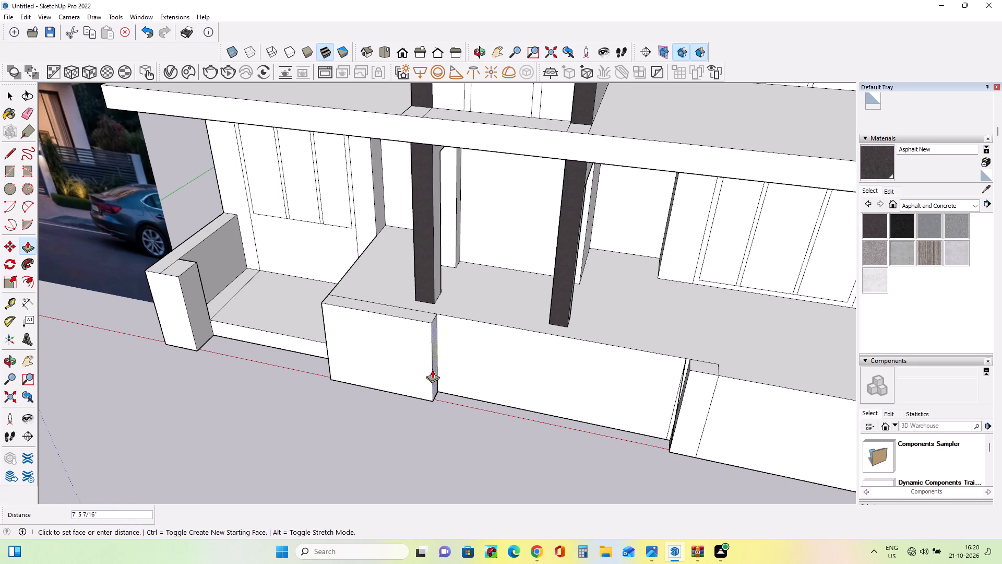
pyautogui.click(432, 370)
# Draw a vertical line down the landing-side end face of the extended pillar, in line with the plinth's front wall.
pyautogui.moveTo(418, 375); pyautogui.dragTo(618, 370, button='middle')
pyautogui.scroll(-3, 560, 365)
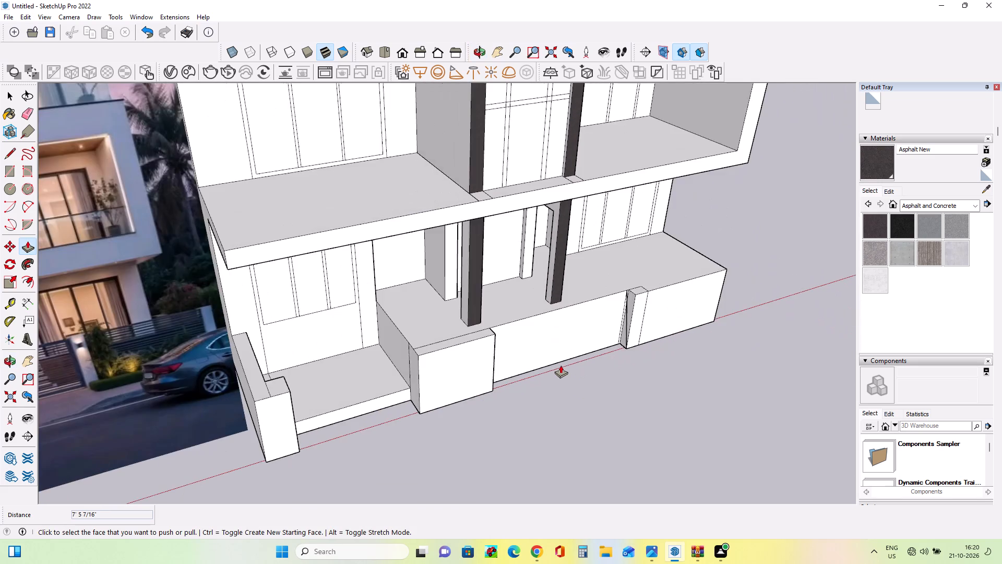
pyautogui.scroll(-3, 560, 365)
pyautogui.moveTo(454, 389); pyautogui.dragTo(465, 388, button='middle')
pyautogui.scroll(4, 434, 393)
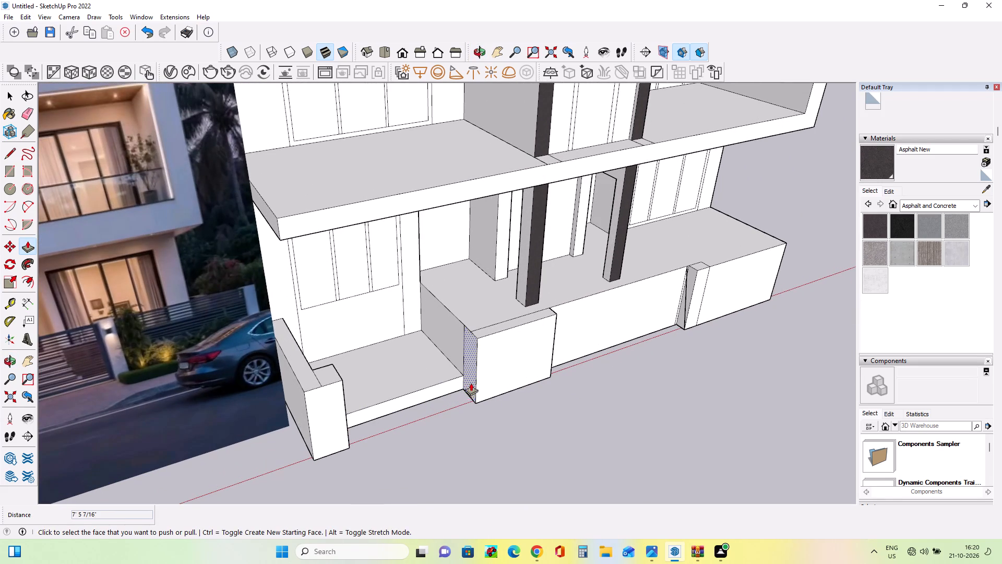
pyautogui.moveTo(472, 383); pyautogui.dragTo(506, 381, button='middle')
pyautogui.click(12, 149)
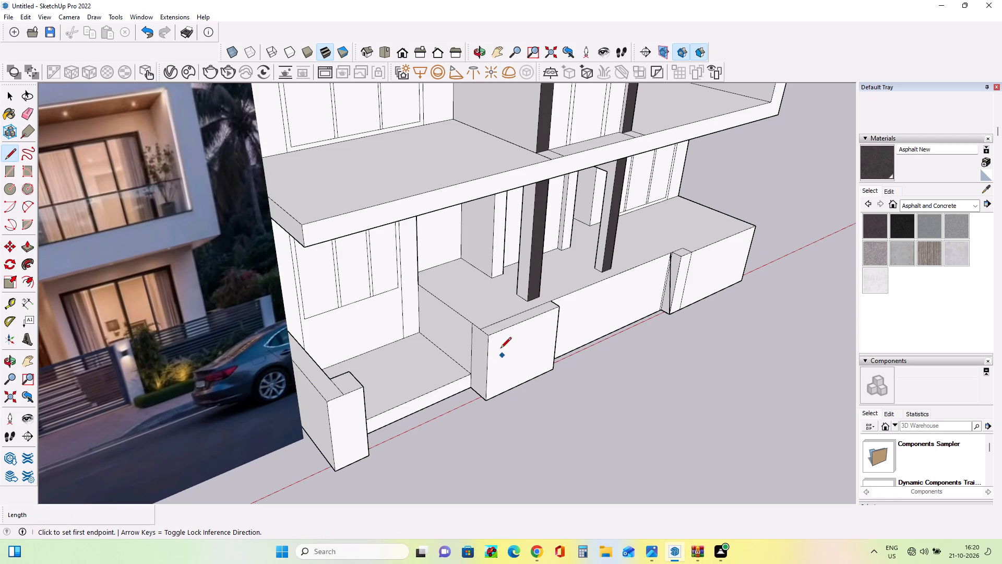
pyautogui.click(480, 332)
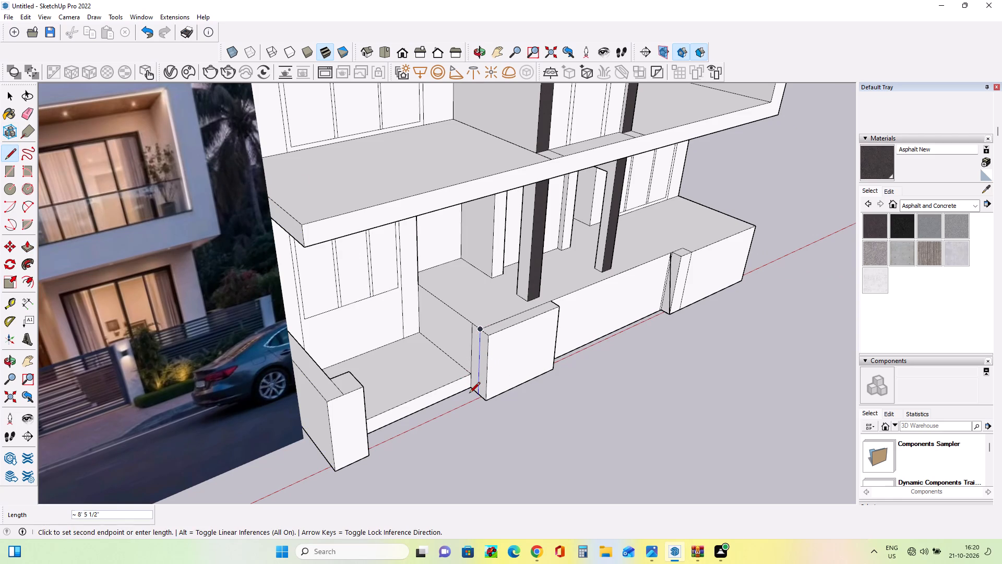
pyautogui.click(469, 394)
pyautogui.moveTo(477, 408); pyautogui.dragTo(529, 407, button='middle')
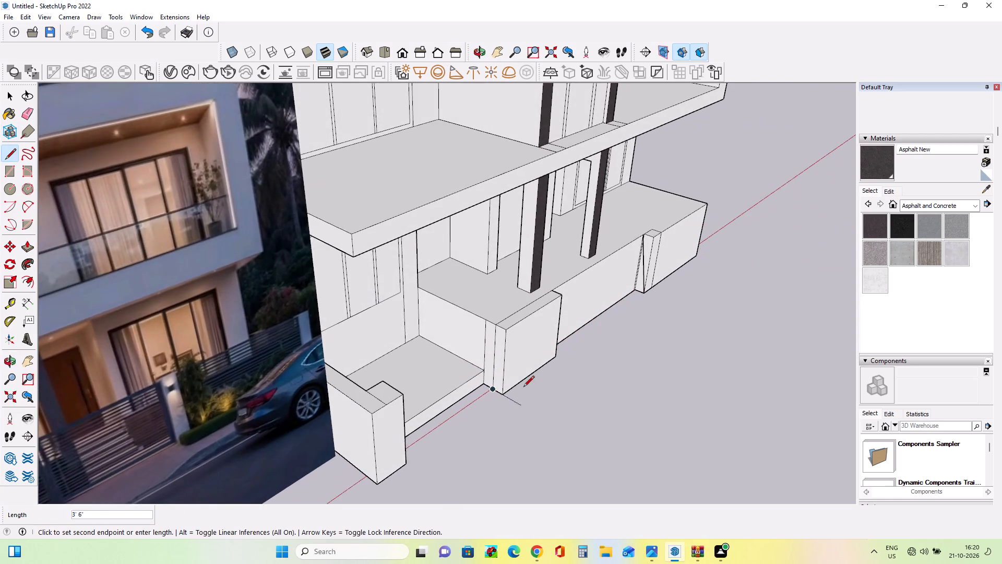
pyautogui.scroll(2, 520, 383)
pyautogui.moveTo(514, 404); pyautogui.dragTo(484, 409, button='middle')
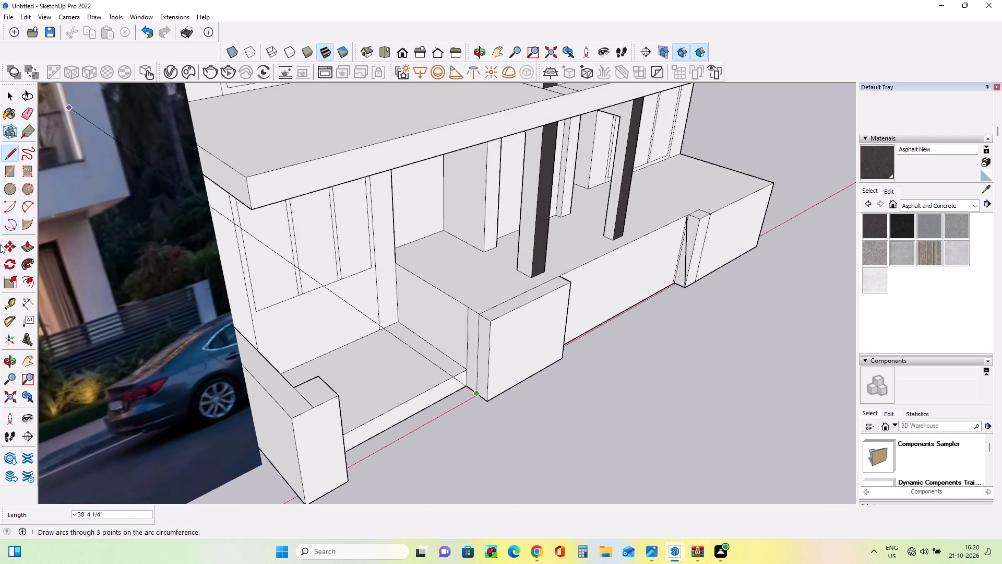
pyautogui.press('space')
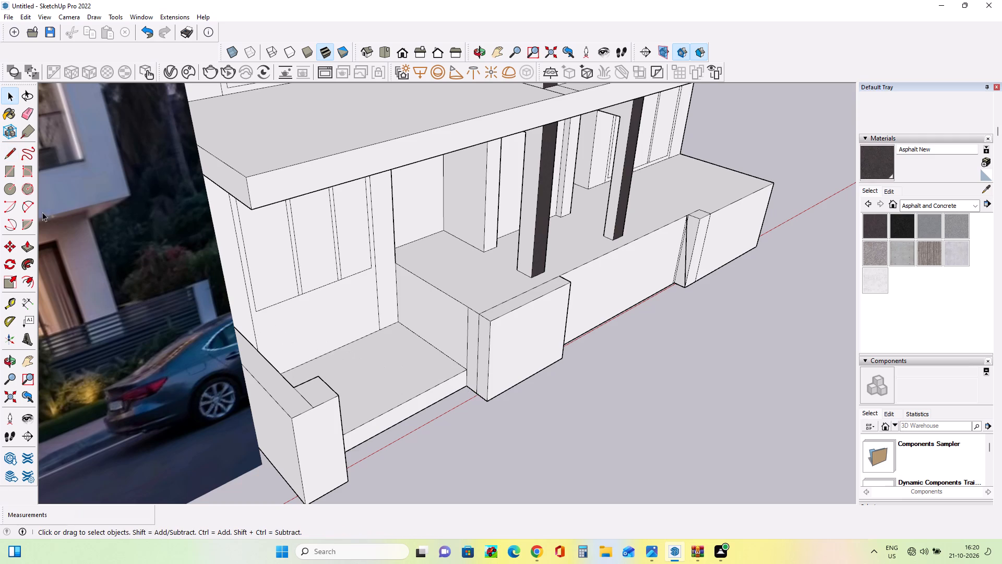
# Push/Pull the projecting end strip back about 7' 7" along the wall, leaving a narrow pillar on the plinth front.
pyautogui.click(23, 247)
pyautogui.click(481, 381)
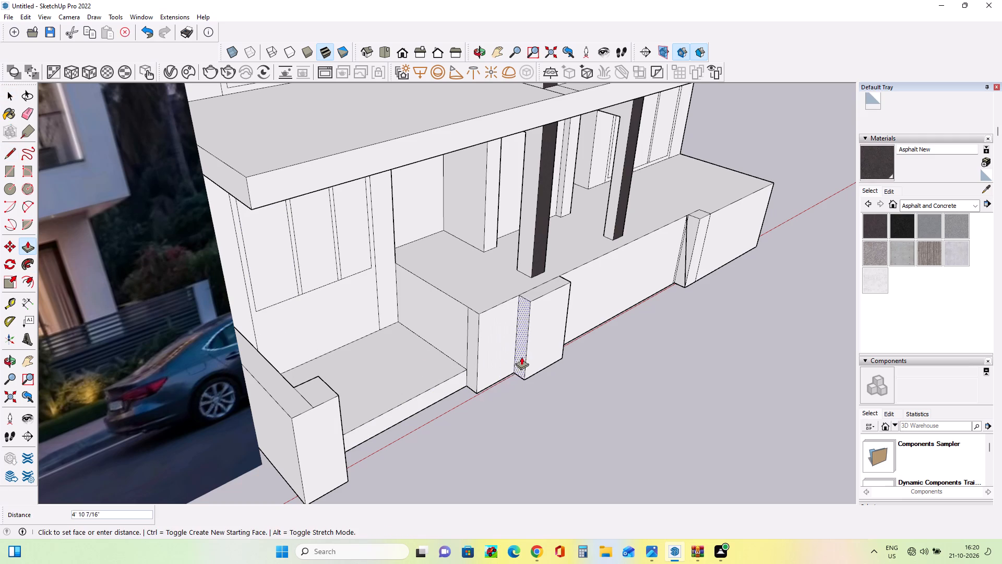
pyautogui.click(544, 354)
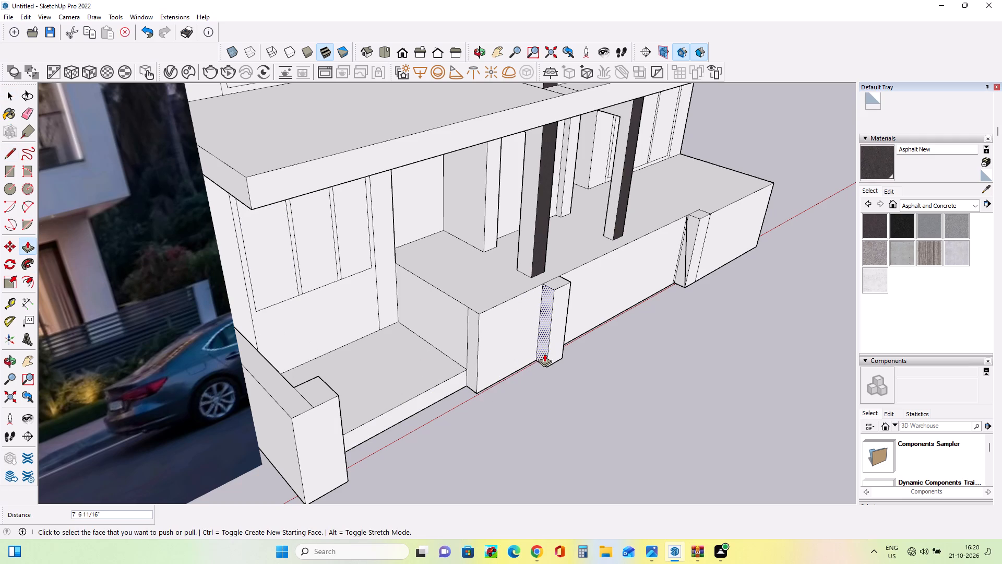
# Erase the stray slanted edge beside the far pillar on the plinth's front wall.
pyautogui.moveTo(759, 320); pyautogui.dragTo(718, 357, button='middle')
pyautogui.scroll(3, 715, 286)
pyautogui.moveTo(707, 298); pyautogui.dragTo(735, 310, button='middle')
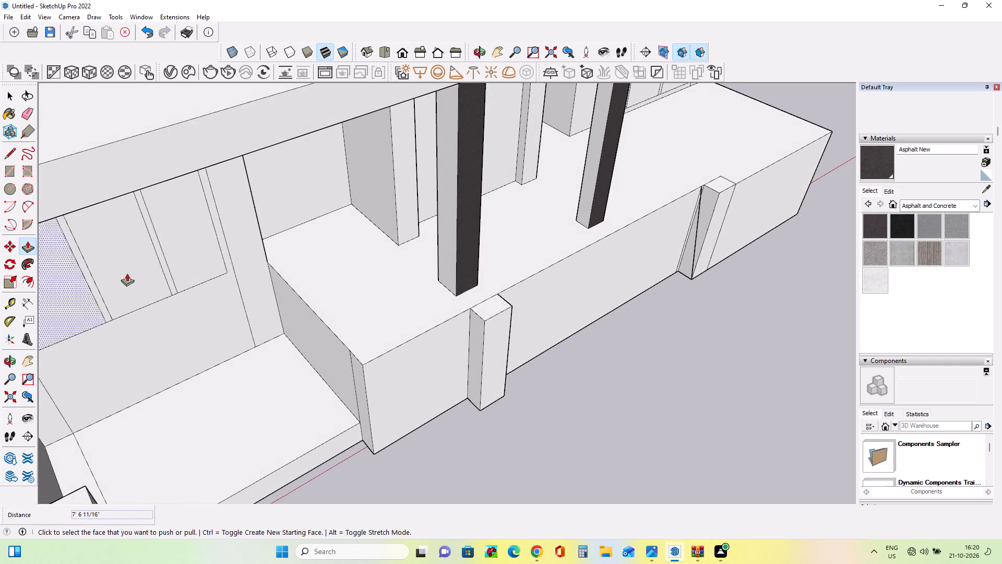
pyautogui.click(24, 116)
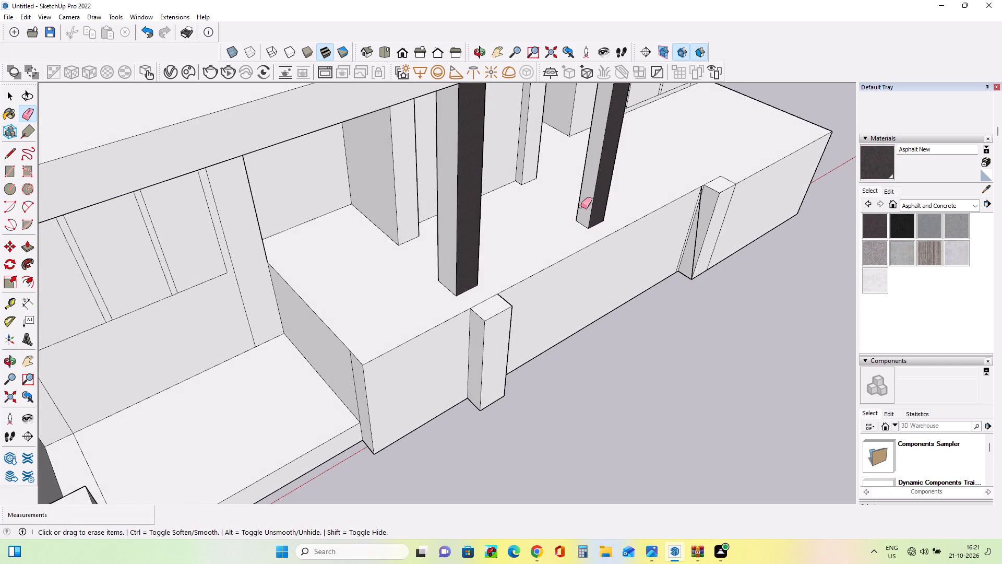
pyautogui.click(697, 226)
# Compare the ground-floor plinth, front pillars and landing with the entrance area in the reference photo.
pyautogui.moveTo(667, 281); pyautogui.dragTo(616, 280, button='middle')
pyautogui.scroll(-3, 609, 279)
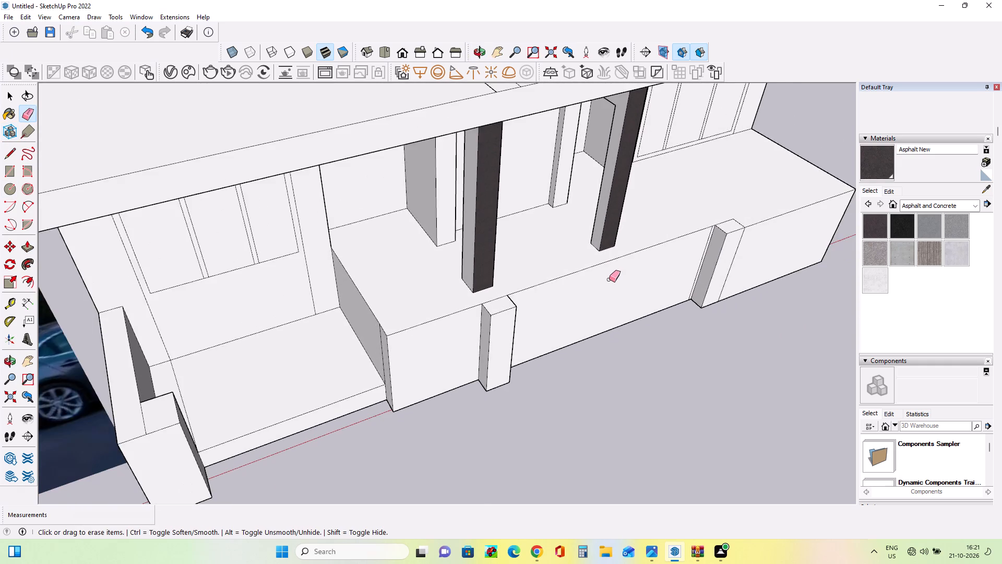
pyautogui.scroll(-3, 609, 279)
pyautogui.moveTo(485, 375); pyautogui.dragTo(476, 323, button='middle')
pyautogui.moveTo(494, 346); pyautogui.dragTo(527, 347, button='middle')
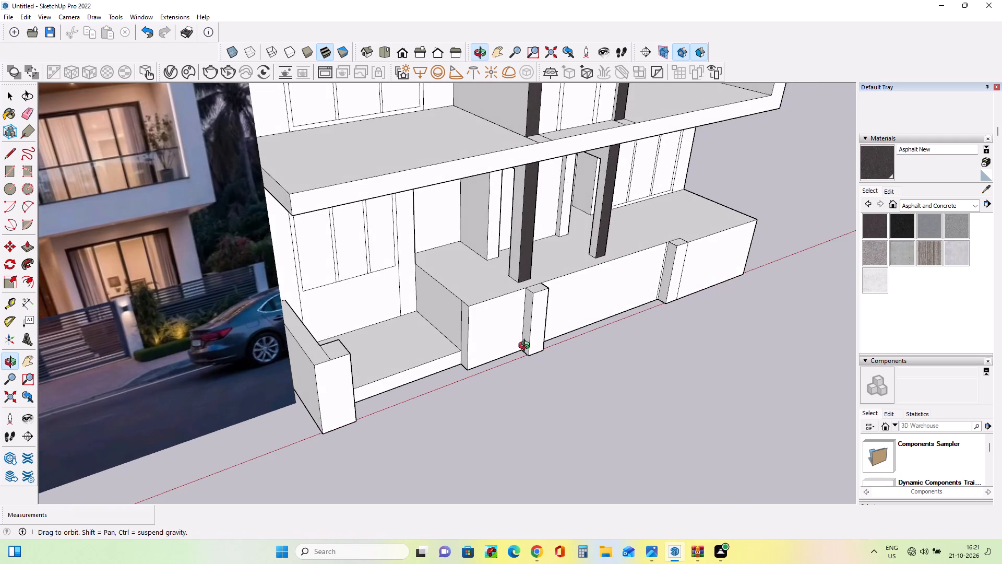
pyautogui.moveTo(527, 347); pyautogui.dragTo(515, 345, button='middle')
pyautogui.scroll(-5, 515, 345)
pyautogui.moveTo(513, 361); pyautogui.dragTo(490, 340, button='middle')
pyautogui.scroll(-2, 490, 340)
pyautogui.moveTo(503, 355); pyautogui.dragTo(474, 335, button='middle')
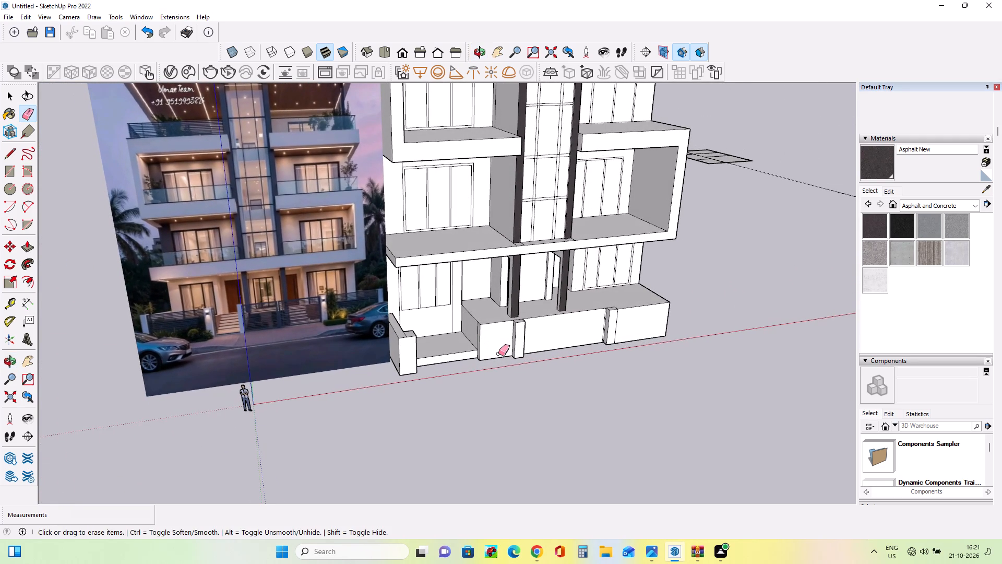
pyautogui.moveTo(498, 354); pyautogui.dragTo(502, 362, button='middle')
pyautogui.scroll(3, 491, 354)
pyautogui.moveTo(485, 359); pyautogui.dragTo(481, 366, button='middle')
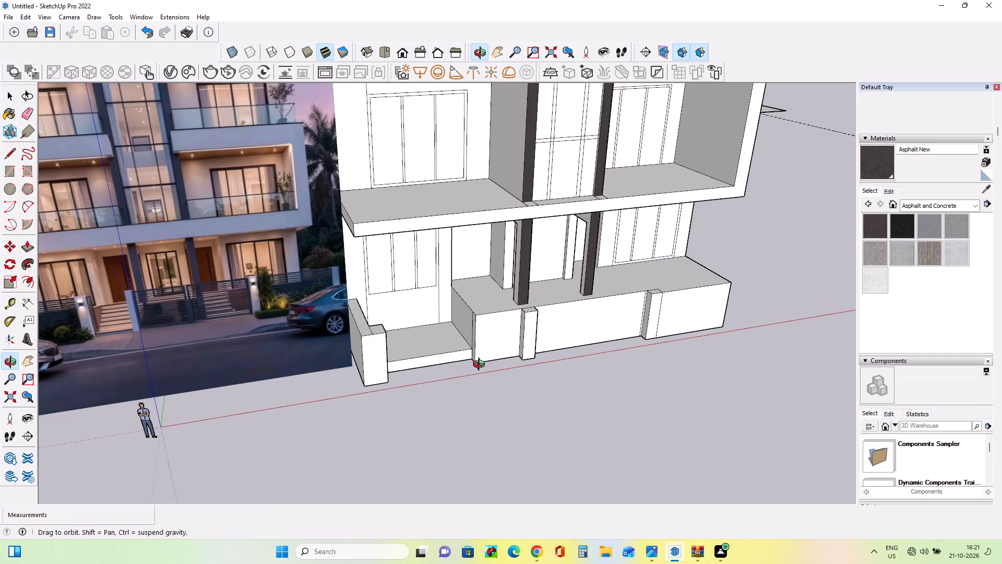
pyautogui.moveTo(481, 366); pyautogui.dragTo(480, 366, button='middle')
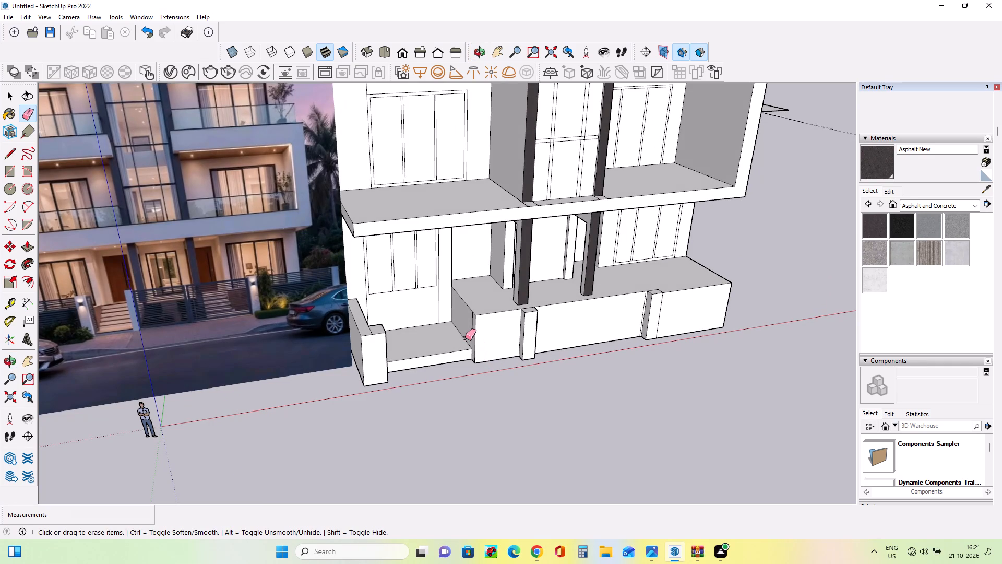
pyautogui.scroll(-1, 469, 338)
pyautogui.middleClick(469, 342)
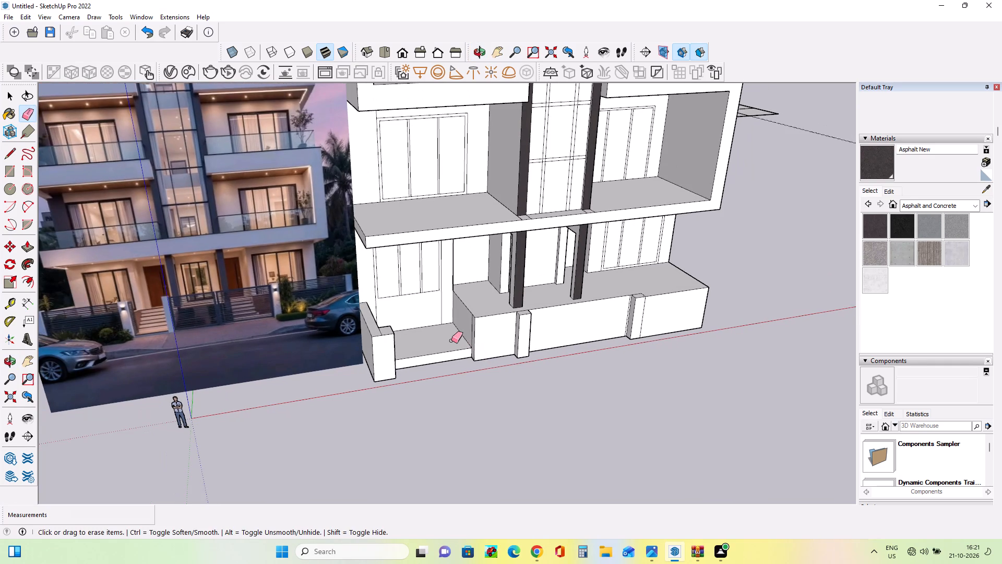
pyautogui.scroll(1, 450, 340)
pyautogui.scroll(-1, 459, 342)
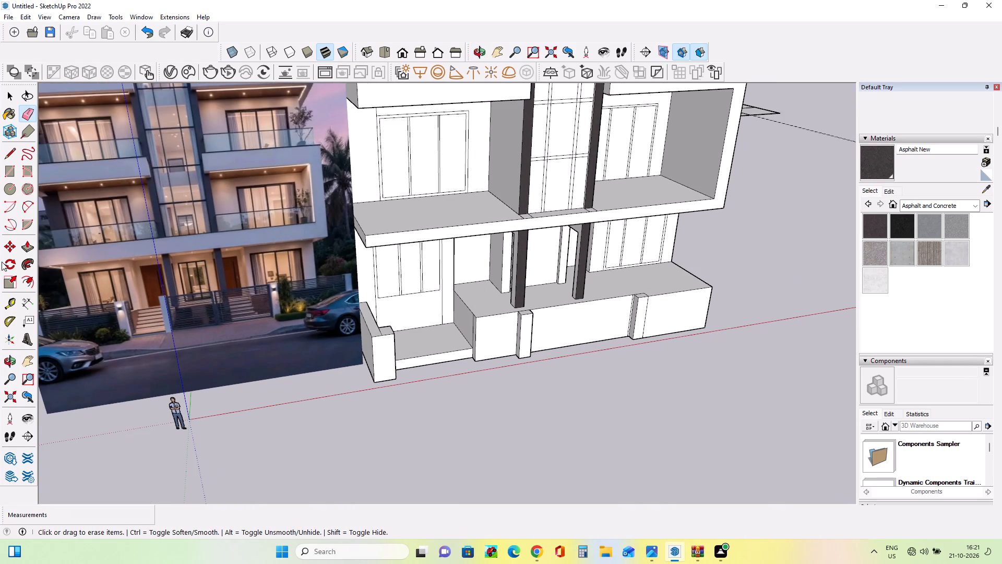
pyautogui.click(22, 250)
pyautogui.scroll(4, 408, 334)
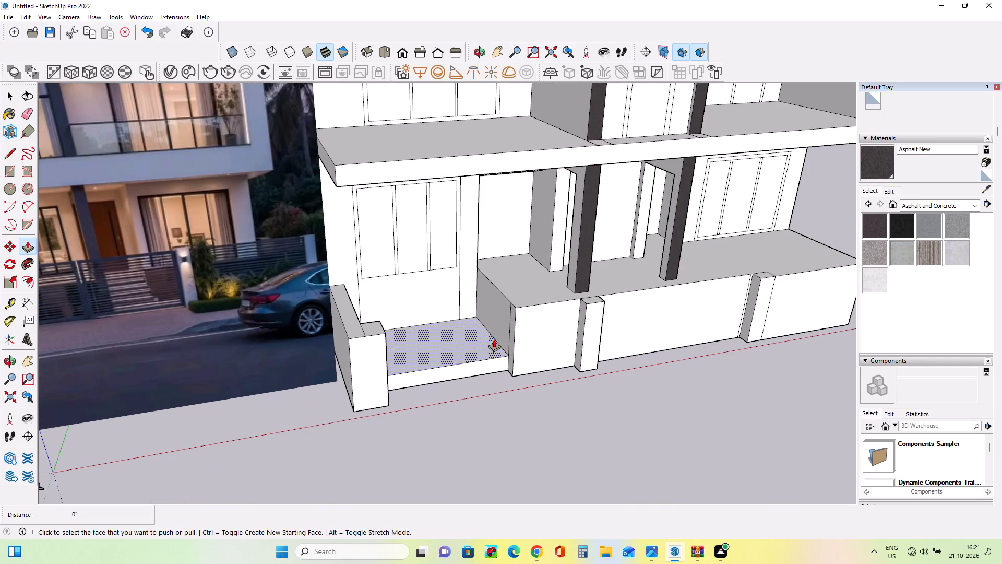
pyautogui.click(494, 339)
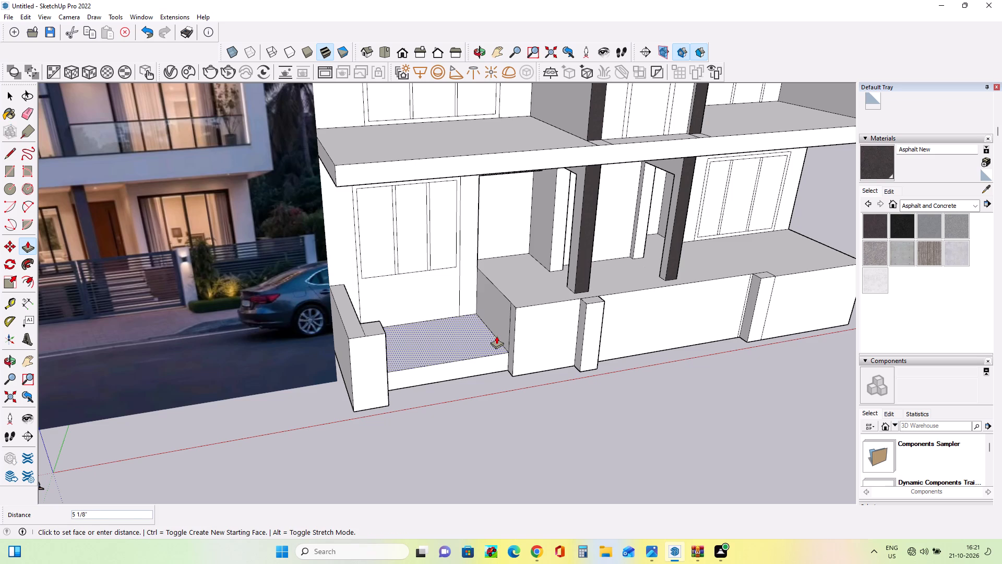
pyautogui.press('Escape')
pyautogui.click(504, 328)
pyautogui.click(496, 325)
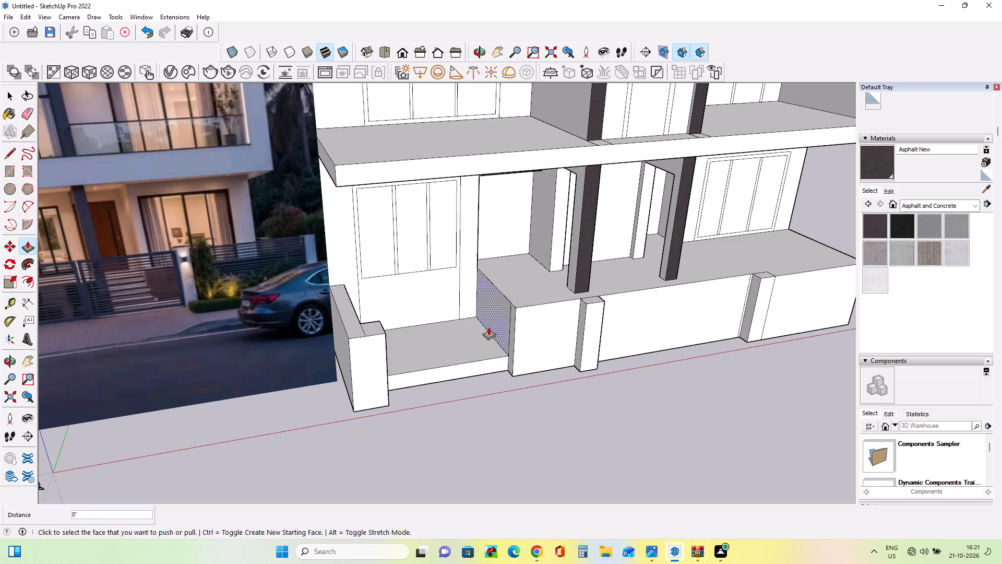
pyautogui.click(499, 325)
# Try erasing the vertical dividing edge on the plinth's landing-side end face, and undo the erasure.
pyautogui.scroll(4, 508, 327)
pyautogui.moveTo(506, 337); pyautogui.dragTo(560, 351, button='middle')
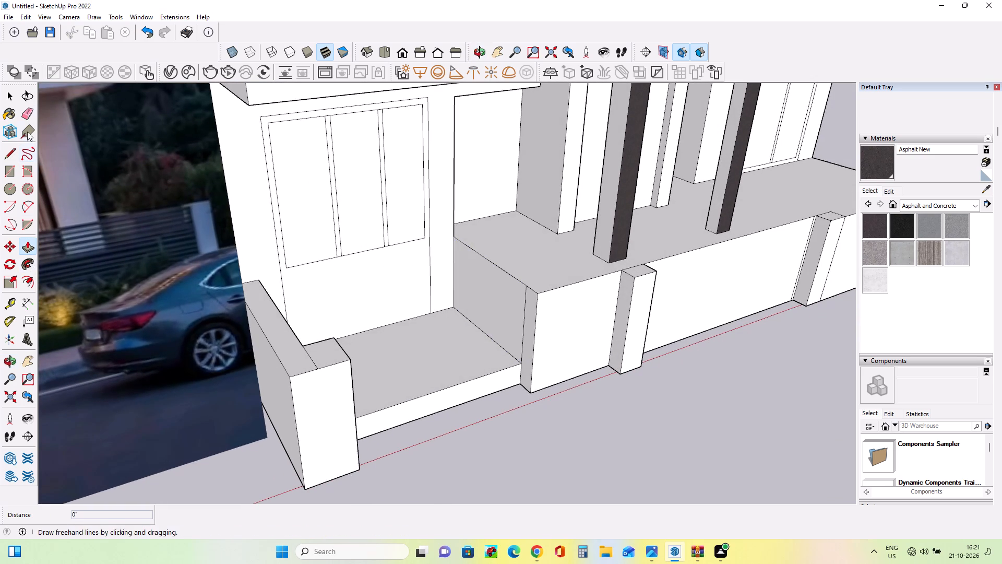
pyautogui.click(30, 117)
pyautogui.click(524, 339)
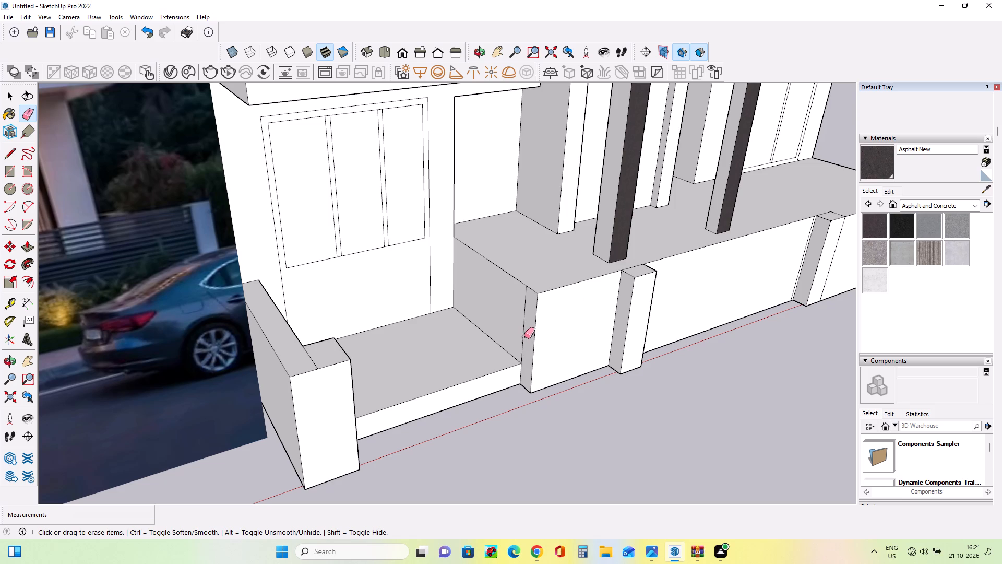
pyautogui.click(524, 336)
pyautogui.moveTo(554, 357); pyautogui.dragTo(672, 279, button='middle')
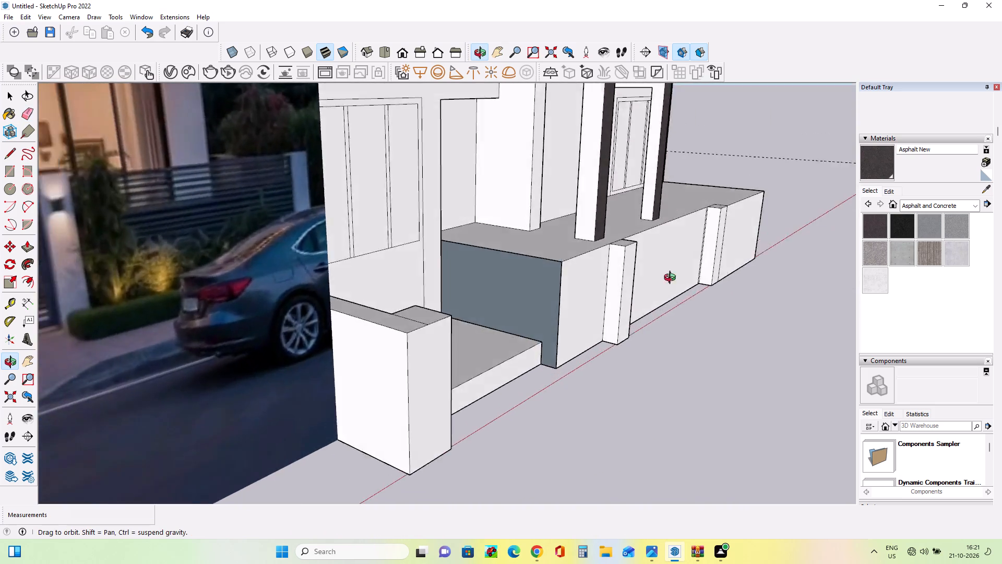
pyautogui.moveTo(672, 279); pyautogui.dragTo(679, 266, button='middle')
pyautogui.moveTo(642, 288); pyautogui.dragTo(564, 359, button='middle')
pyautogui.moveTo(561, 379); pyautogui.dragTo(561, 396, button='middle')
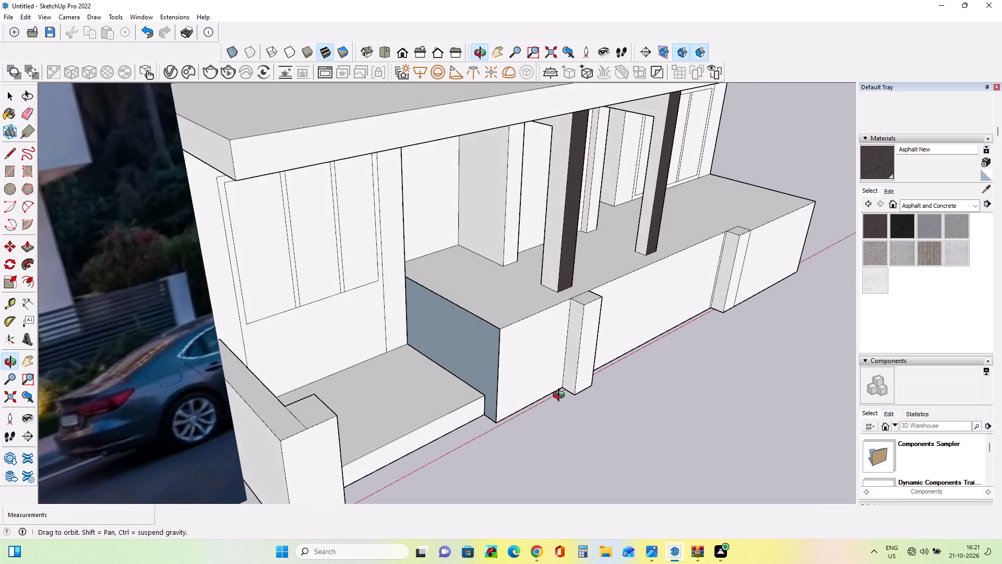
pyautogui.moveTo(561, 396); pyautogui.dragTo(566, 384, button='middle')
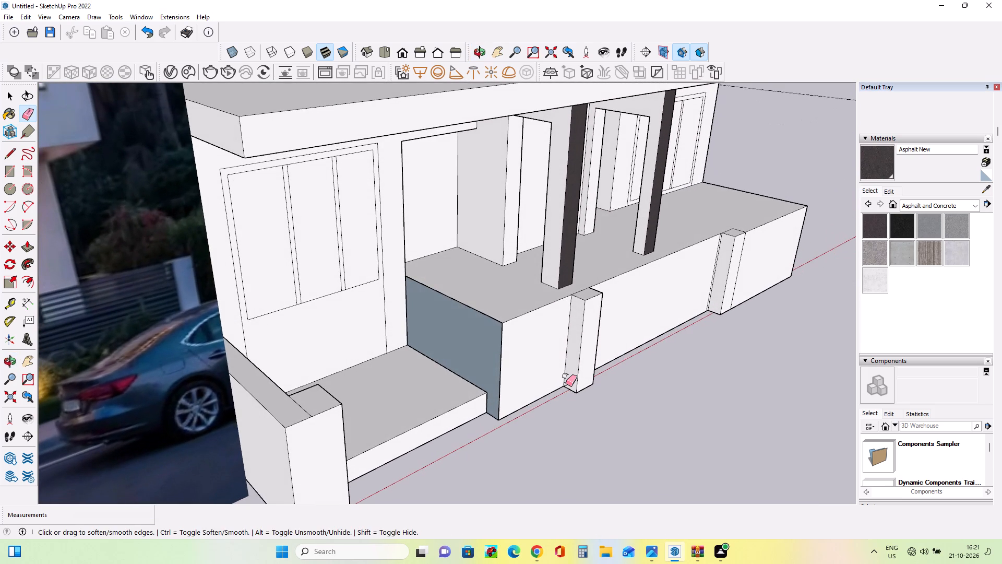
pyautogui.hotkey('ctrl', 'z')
# Erase the vertical dividing edge on the plinth's landing-side end face.
pyautogui.scroll(7, 491, 375)
pyautogui.moveTo(492, 384); pyautogui.dragTo(509, 395, button='middle')
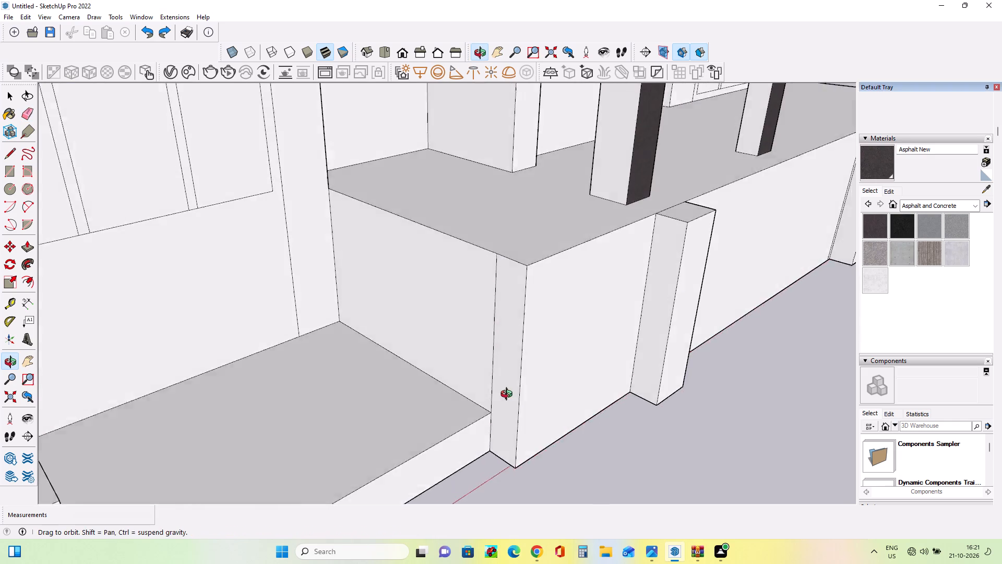
pyautogui.moveTo(509, 395); pyautogui.dragTo(577, 385, button='middle')
pyautogui.scroll(-1, 579, 368)
pyautogui.scroll(10, 550, 313)
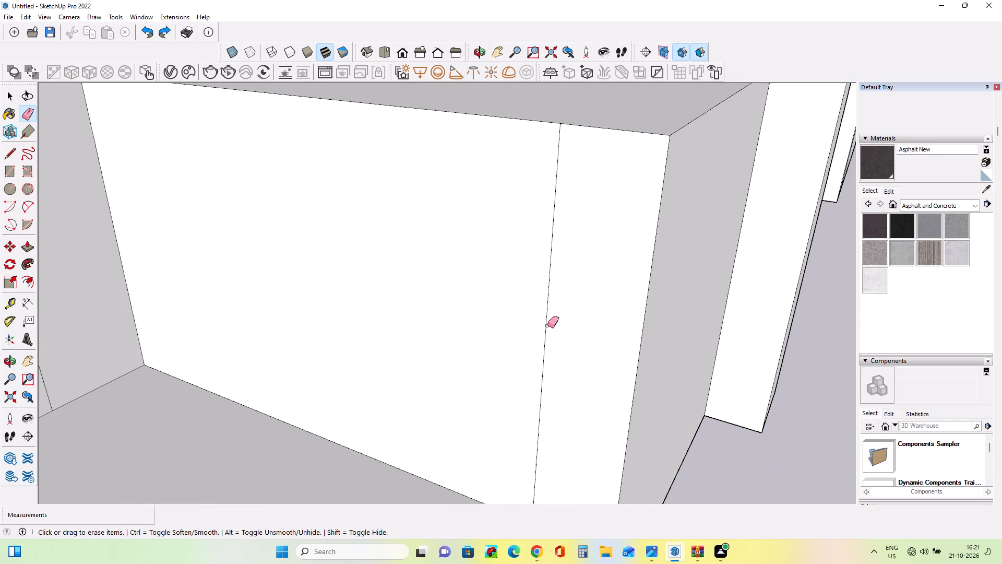
pyautogui.click(547, 325)
# Draw a rectangle about 11' 4" by 8' 5" over the plinth's landing-side end to close it with a face.
pyautogui.scroll(-6, 542, 352)
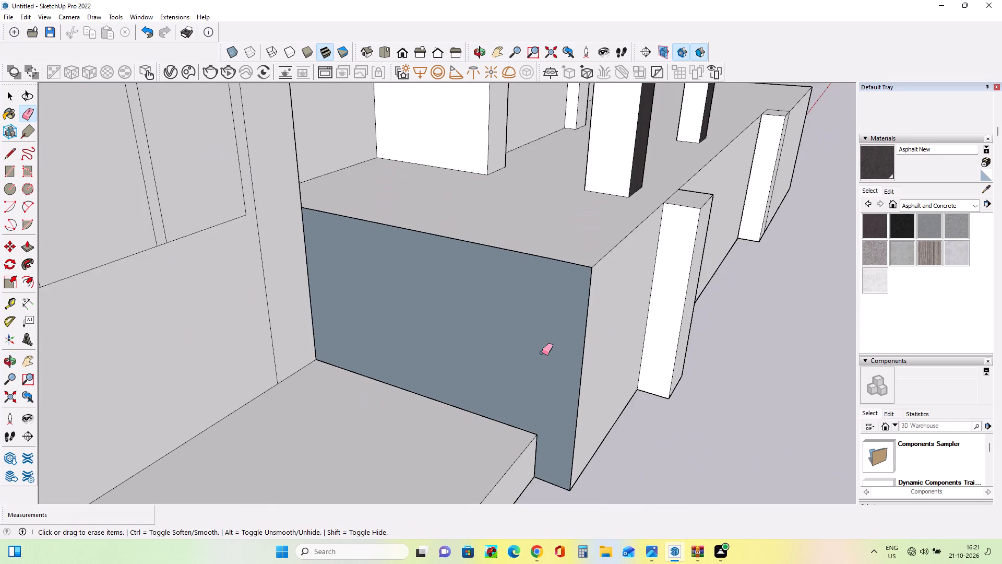
pyautogui.moveTo(550, 377); pyautogui.dragTo(513, 357, button='middle')
pyautogui.click(5, 167)
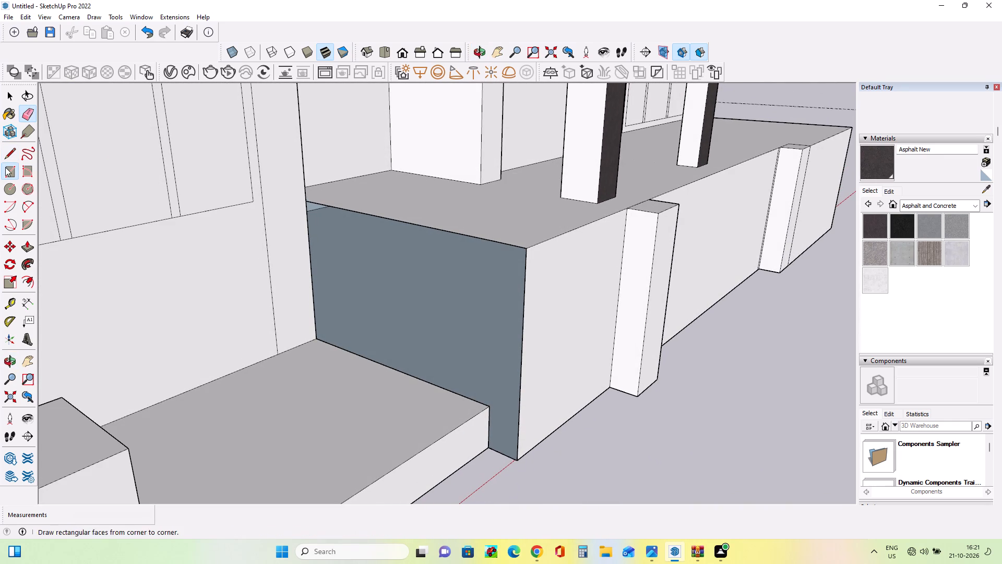
pyautogui.click(305, 202)
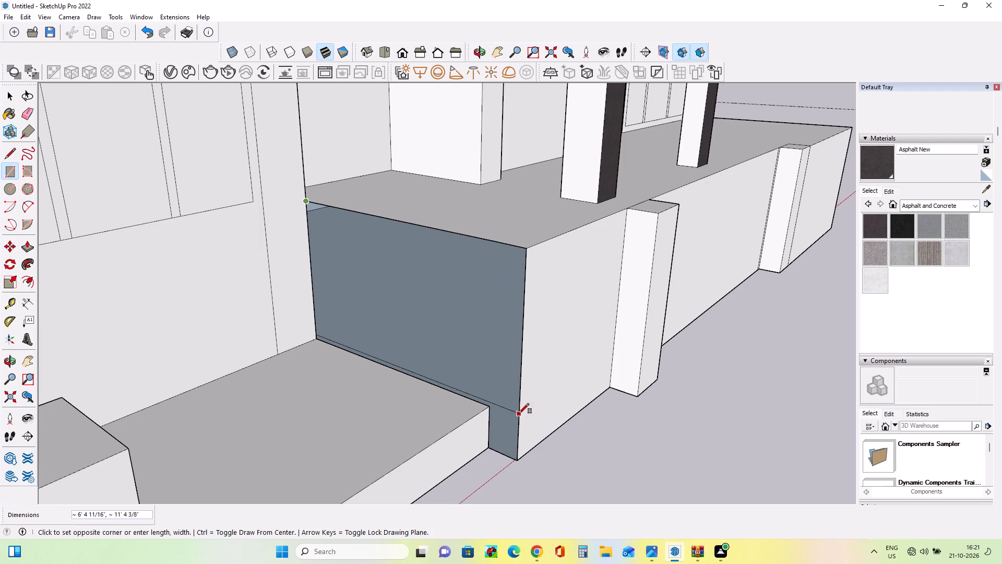
pyautogui.click(515, 461)
pyautogui.moveTo(533, 430); pyautogui.dragTo(536, 444, button='middle')
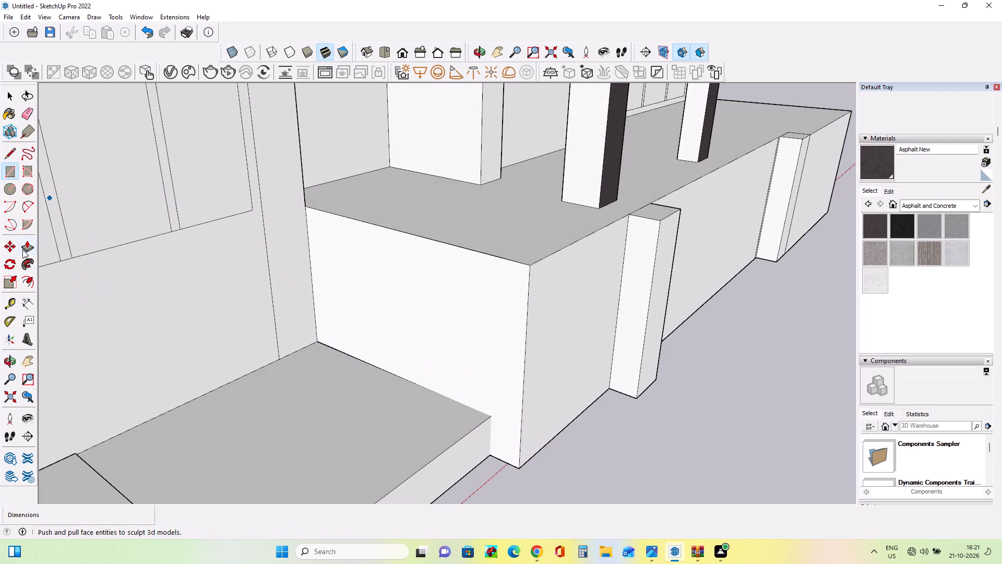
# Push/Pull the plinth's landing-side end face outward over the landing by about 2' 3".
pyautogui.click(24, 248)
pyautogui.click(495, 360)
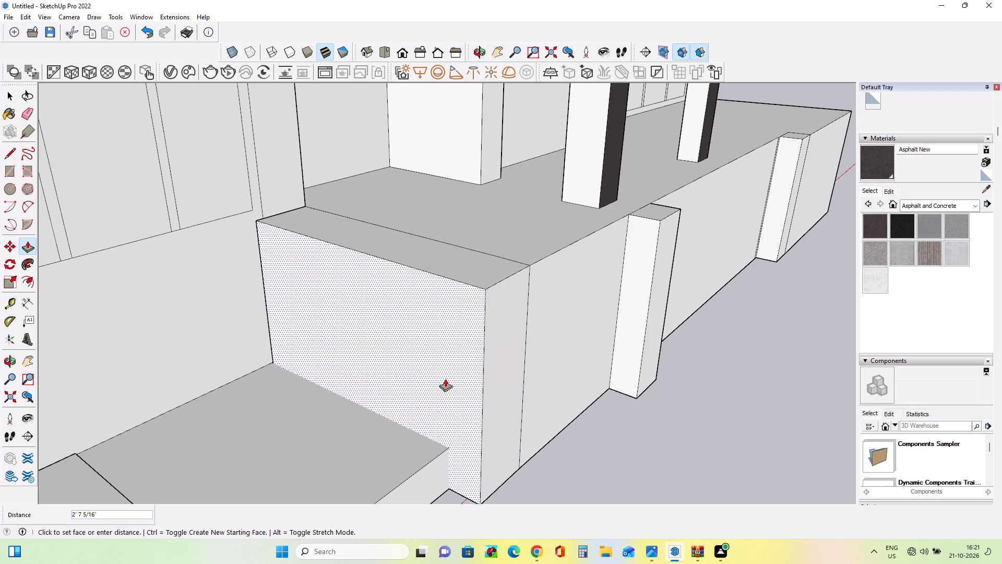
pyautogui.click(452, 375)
# Compare the extended plinth end, front pillars and landing with the entrance area in the reference photo.
pyautogui.moveTo(509, 398); pyautogui.dragTo(498, 399, button='middle')
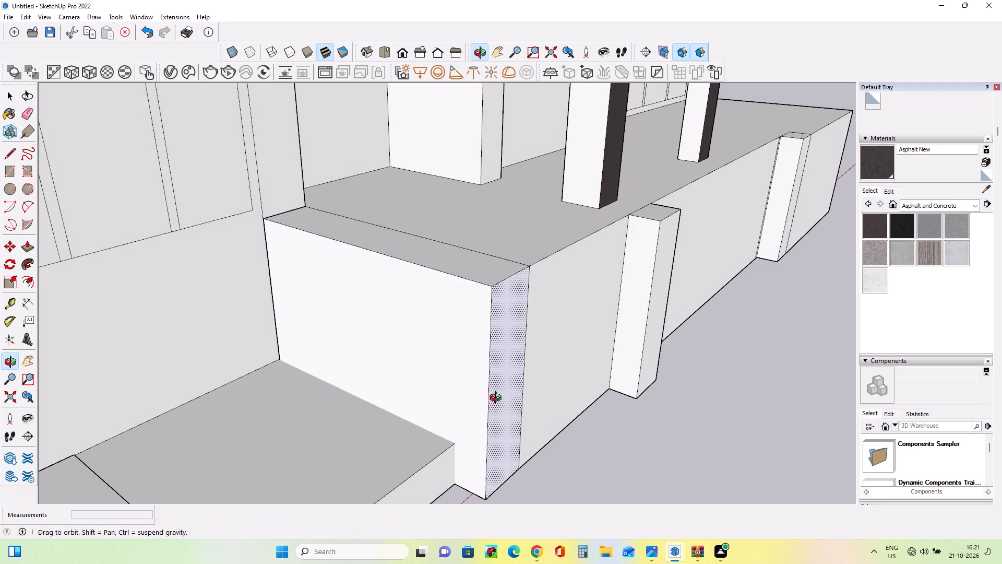
pyautogui.moveTo(498, 399); pyautogui.dragTo(421, 381, button='middle')
pyautogui.scroll(-7, 426, 383)
pyautogui.moveTo(476, 396); pyautogui.dragTo(357, 413, button='middle')
pyautogui.scroll(-1, 450, 358)
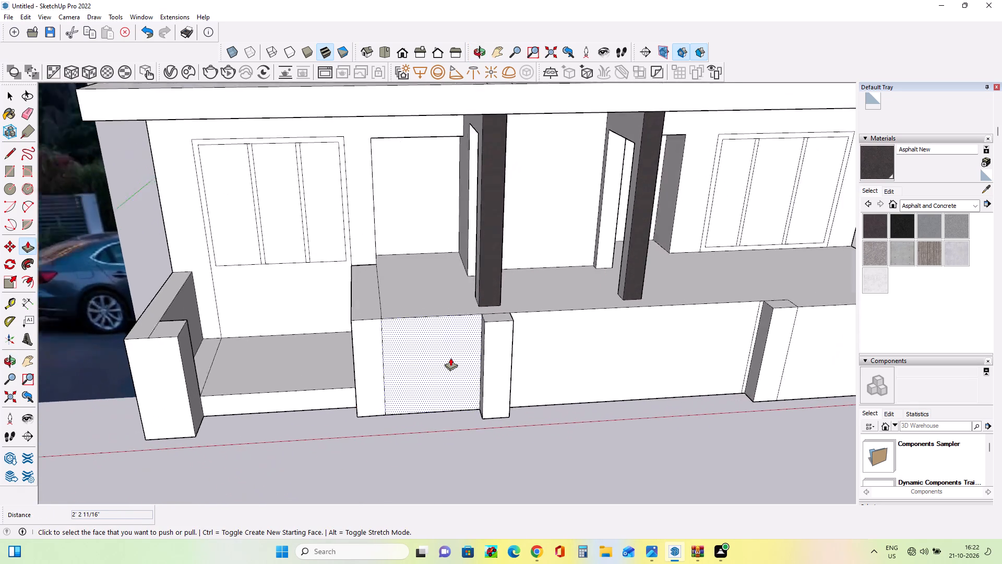
pyautogui.scroll(-9, 450, 358)
pyautogui.moveTo(384, 356); pyautogui.dragTo(408, 343, button='middle')
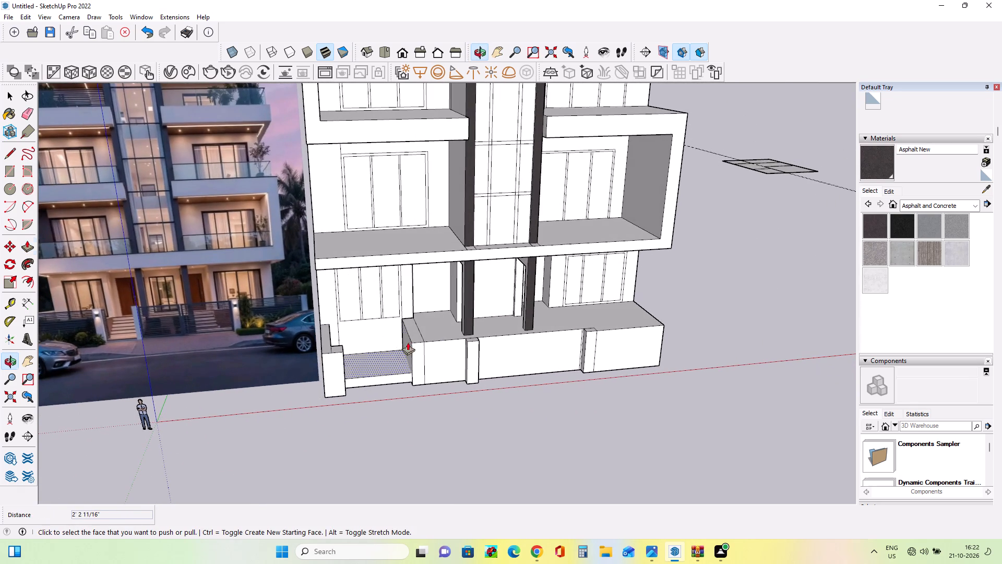
pyautogui.scroll(1, 456, 343)
pyautogui.moveTo(456, 343); pyautogui.dragTo(460, 348, button='middle')
pyautogui.scroll(-2, 428, 355)
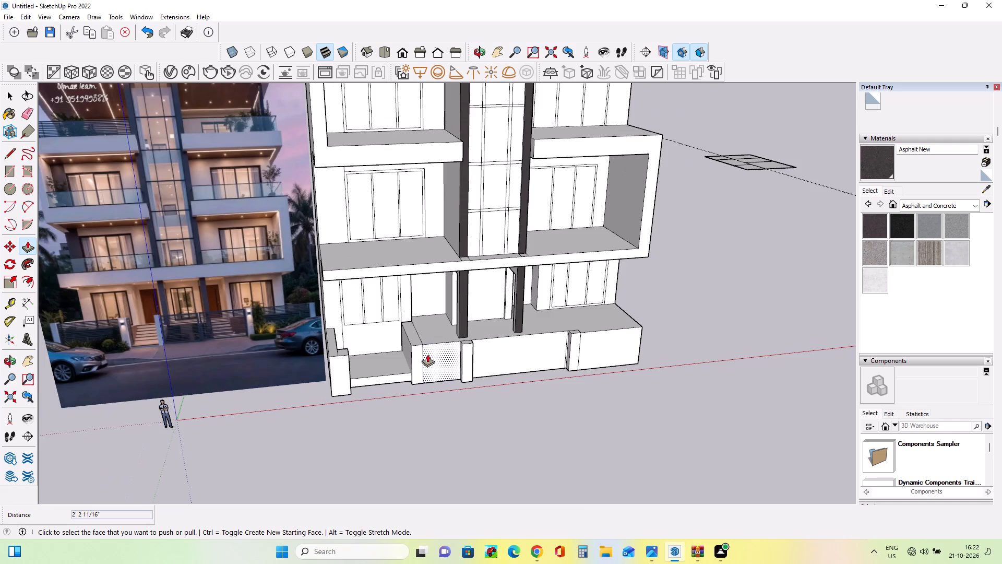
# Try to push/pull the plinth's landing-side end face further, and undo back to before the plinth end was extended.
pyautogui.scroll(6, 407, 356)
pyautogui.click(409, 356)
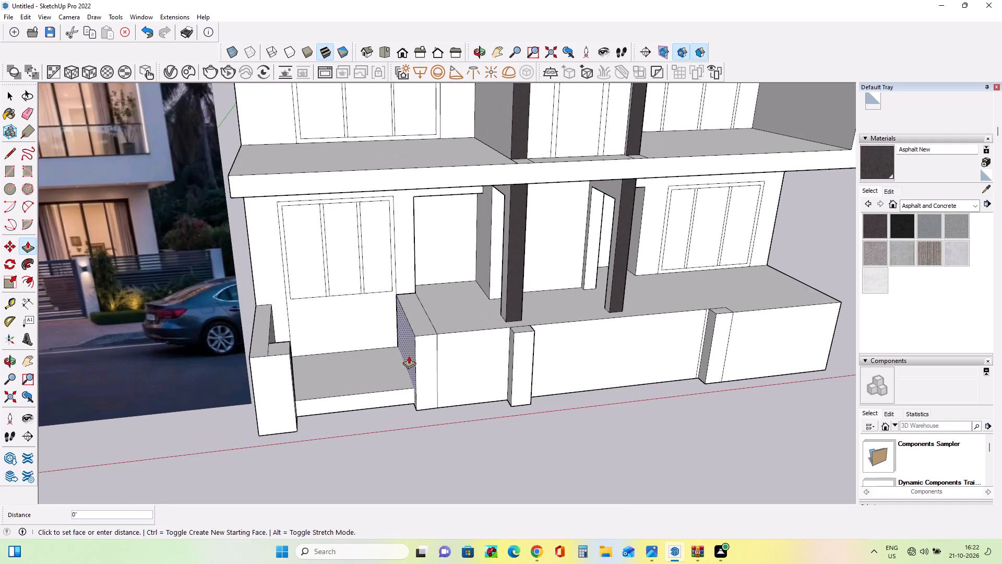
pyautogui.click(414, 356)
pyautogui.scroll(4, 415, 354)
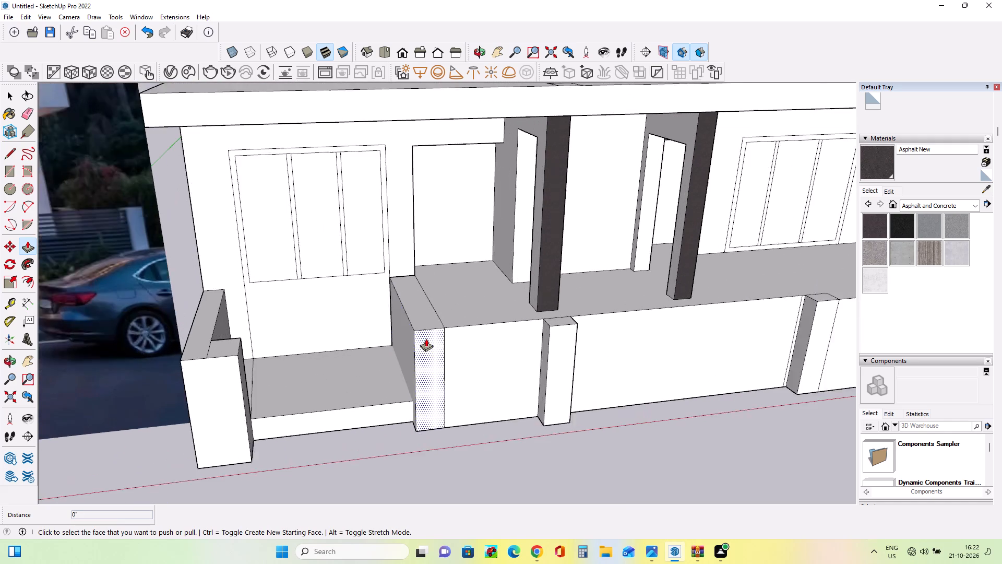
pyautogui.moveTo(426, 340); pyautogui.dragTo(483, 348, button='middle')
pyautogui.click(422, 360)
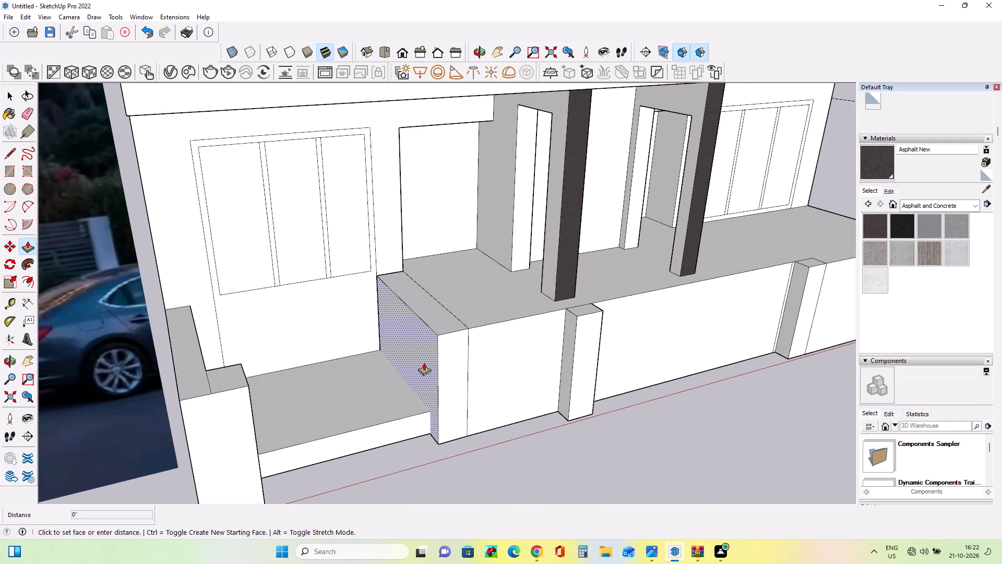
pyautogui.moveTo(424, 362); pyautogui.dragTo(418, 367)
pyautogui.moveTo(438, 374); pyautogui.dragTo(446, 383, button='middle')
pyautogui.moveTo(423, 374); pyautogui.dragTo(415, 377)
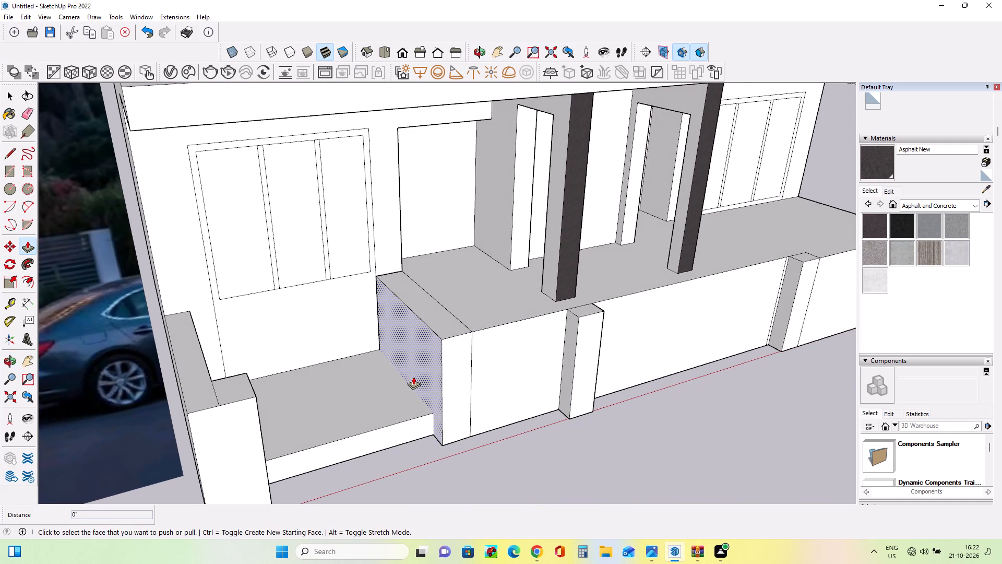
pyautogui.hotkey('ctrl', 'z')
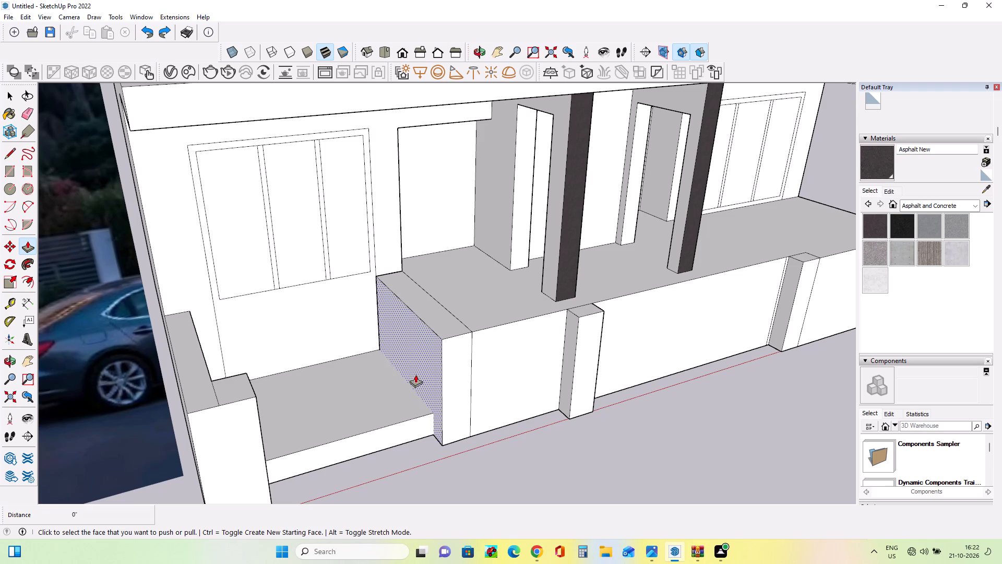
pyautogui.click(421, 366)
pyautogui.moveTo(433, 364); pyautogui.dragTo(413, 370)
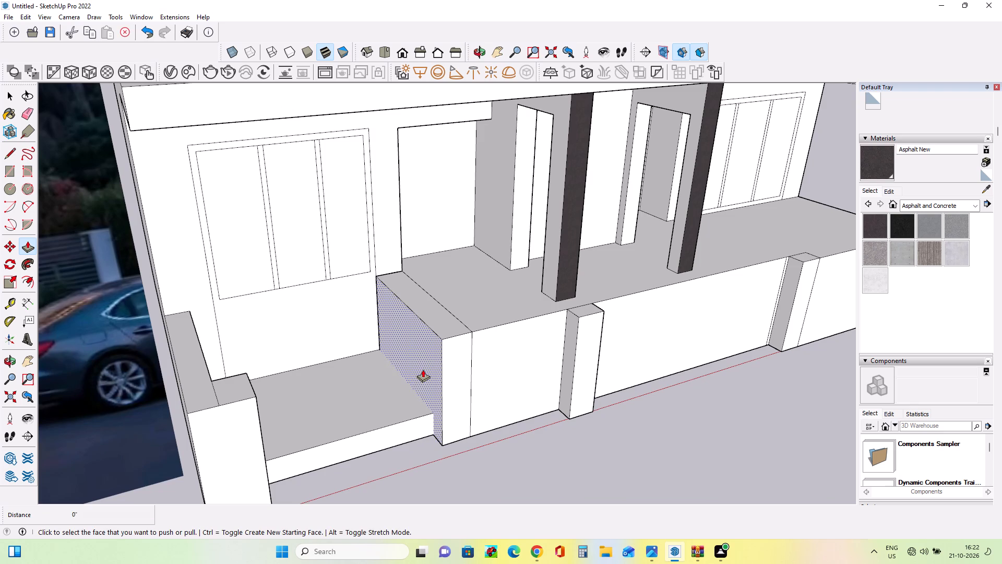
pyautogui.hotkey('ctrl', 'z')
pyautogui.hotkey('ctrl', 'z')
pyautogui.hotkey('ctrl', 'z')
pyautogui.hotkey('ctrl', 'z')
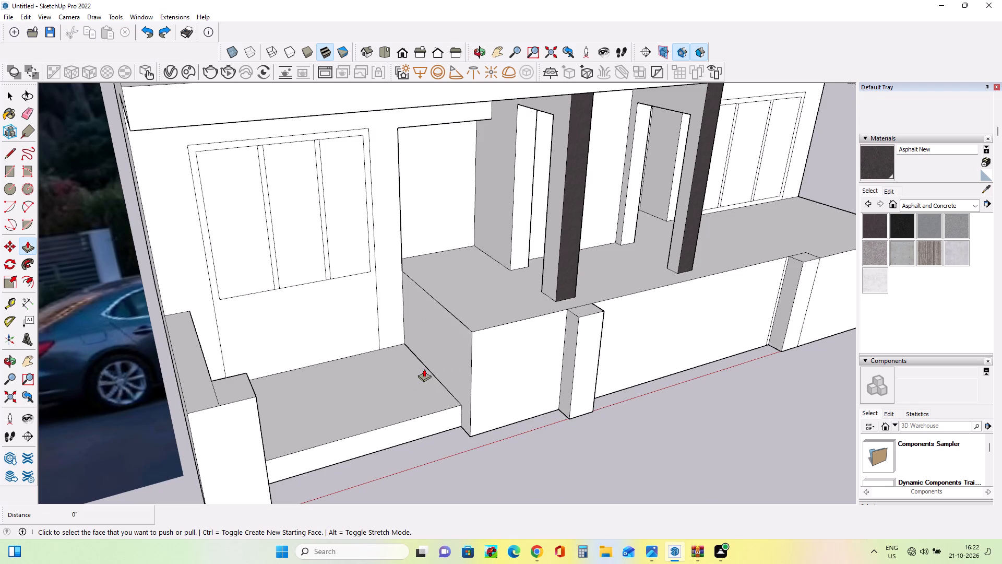
# Push/Pull the plinth's landing-side end face outward over the landing by about 2' 11".
pyautogui.click(448, 366)
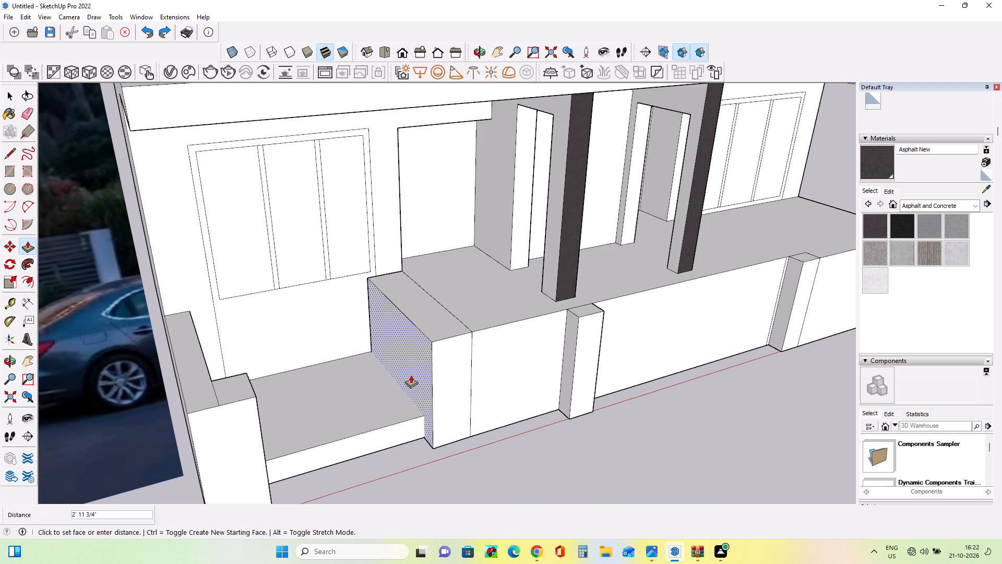
pyautogui.click(411, 375)
# Erase the seam edges between the original plinth and its extension on the top and front faces.
pyautogui.moveTo(468, 383); pyautogui.dragTo(405, 362, button='middle')
pyautogui.scroll(3, 445, 354)
pyautogui.moveTo(455, 350); pyautogui.dragTo(452, 377, button='middle')
pyautogui.moveTo(484, 355); pyautogui.dragTo(484, 367, button='middle')
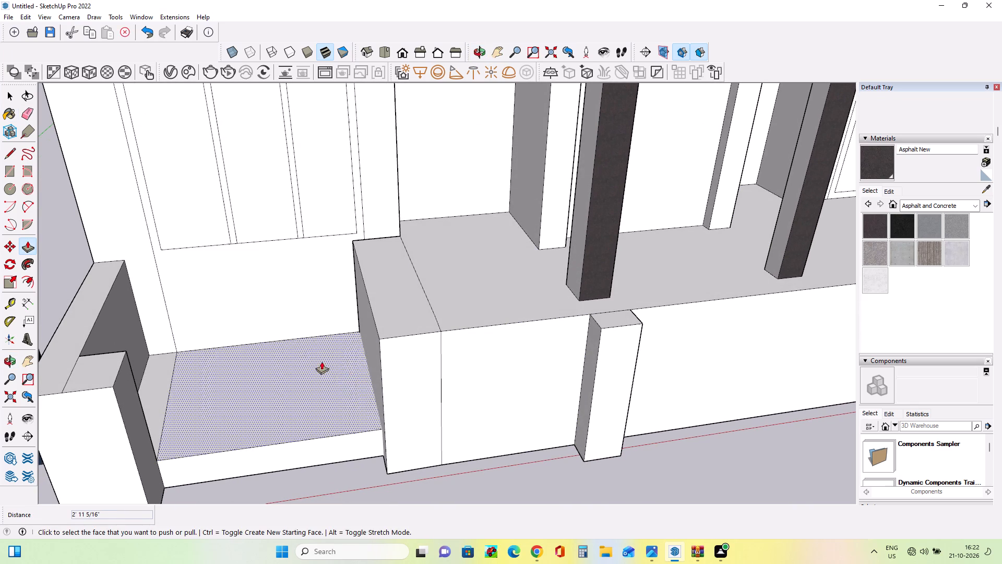
pyautogui.click(9, 170)
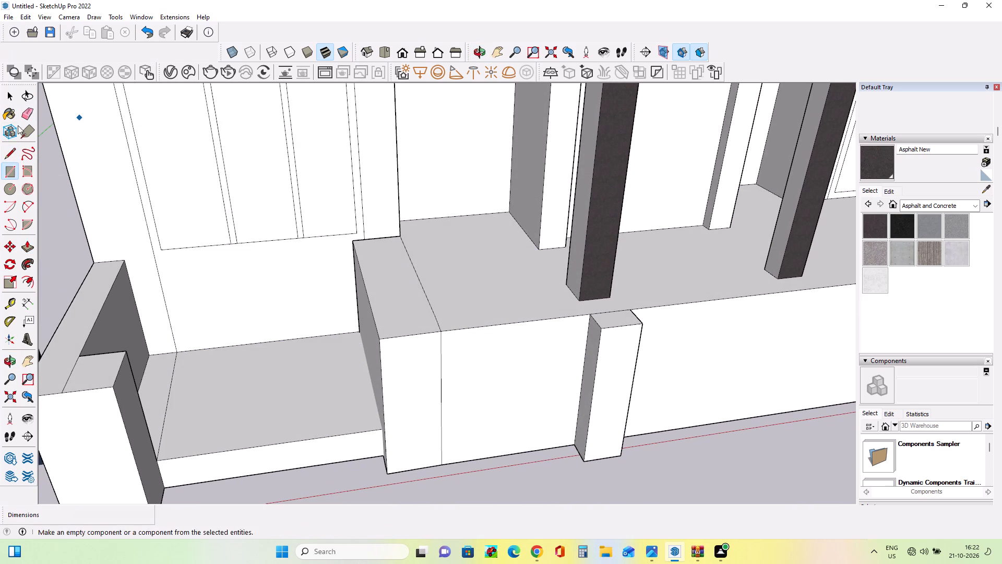
pyautogui.click(21, 109)
pyautogui.click(431, 302)
pyautogui.click(441, 356)
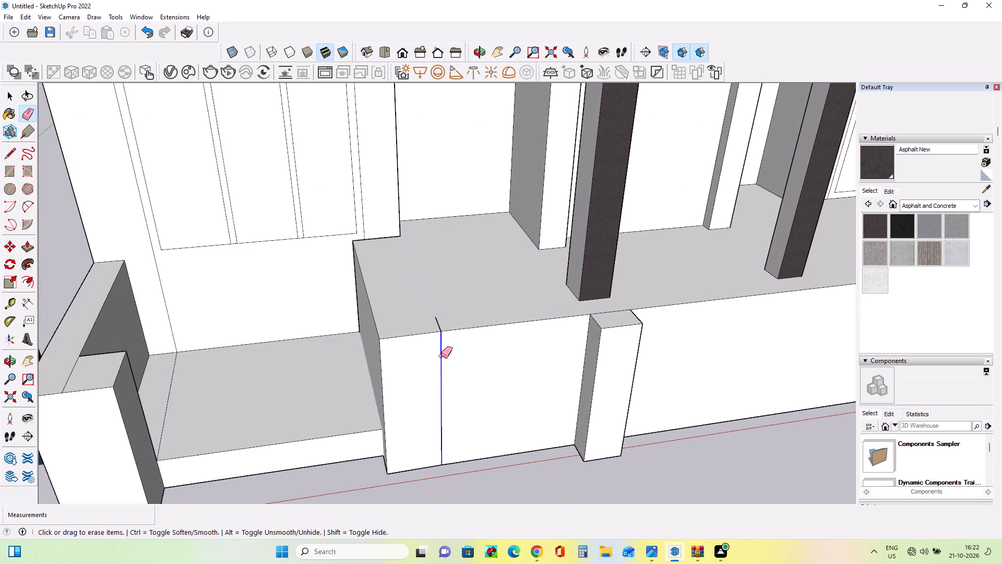
pyautogui.click(438, 323)
# Draw a rectangle over the plinth's front opening, from the extended end's bottom corner to the top edge at the near pillar.
pyautogui.moveTo(453, 347); pyautogui.dragTo(422, 310, button='middle')
pyautogui.scroll(-2, 422, 310)
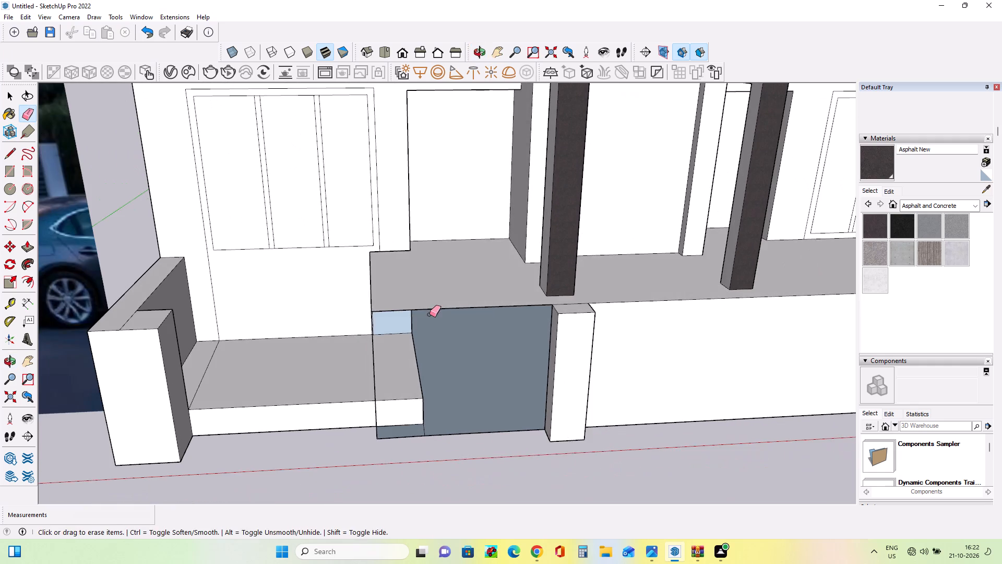
pyautogui.moveTo(428, 314); pyautogui.dragTo(414, 286, button='middle')
pyautogui.click(13, 166)
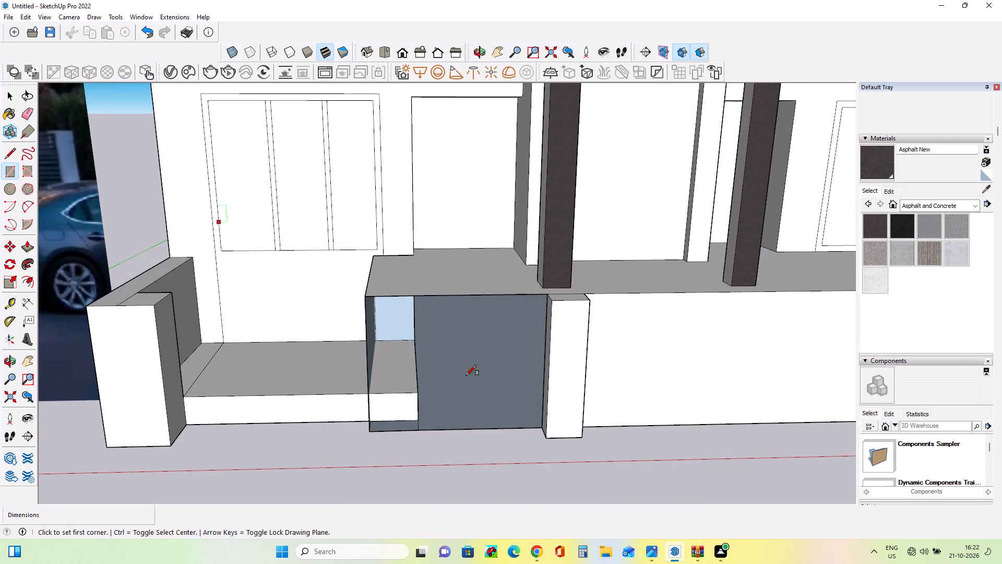
pyautogui.click(370, 430)
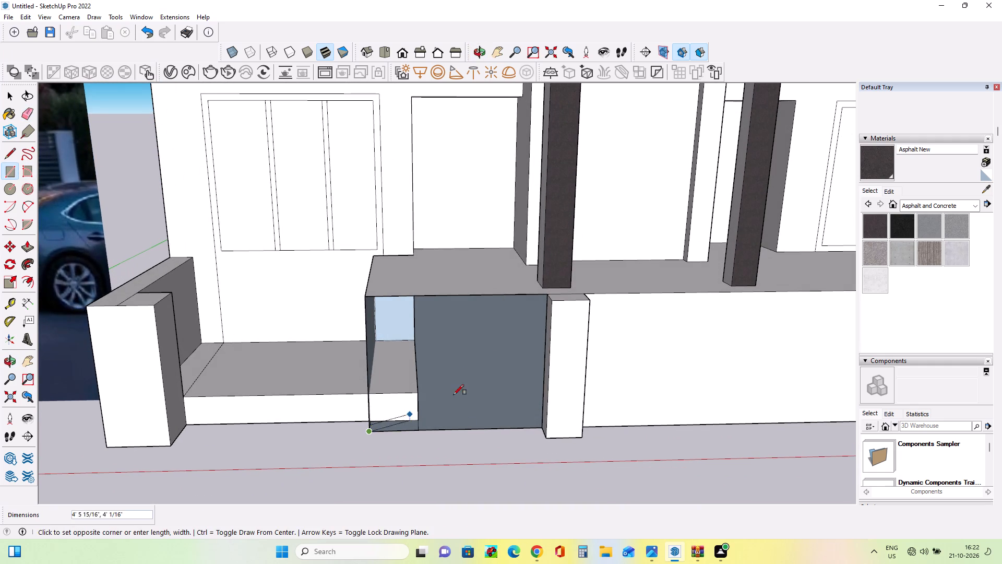
pyautogui.click(548, 292)
pyautogui.moveTo(515, 349); pyautogui.dragTo(530, 396, button='middle')
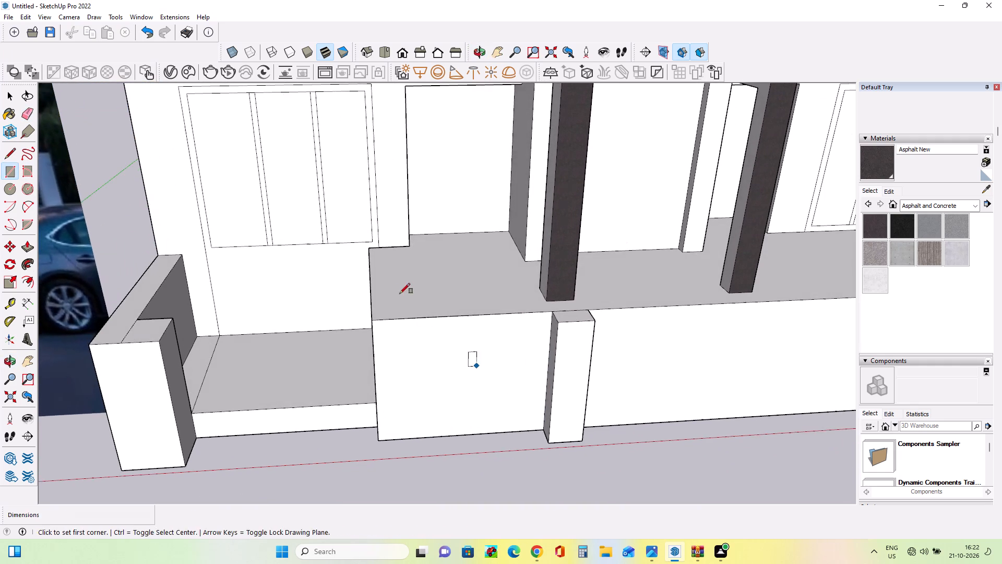
# Draw a vertical line about 8' 5" high across the plinth's front face, close to its landing-side corner.
pyautogui.moveTo(396, 291); pyautogui.dragTo(406, 316, button='middle')
pyautogui.click(17, 152)
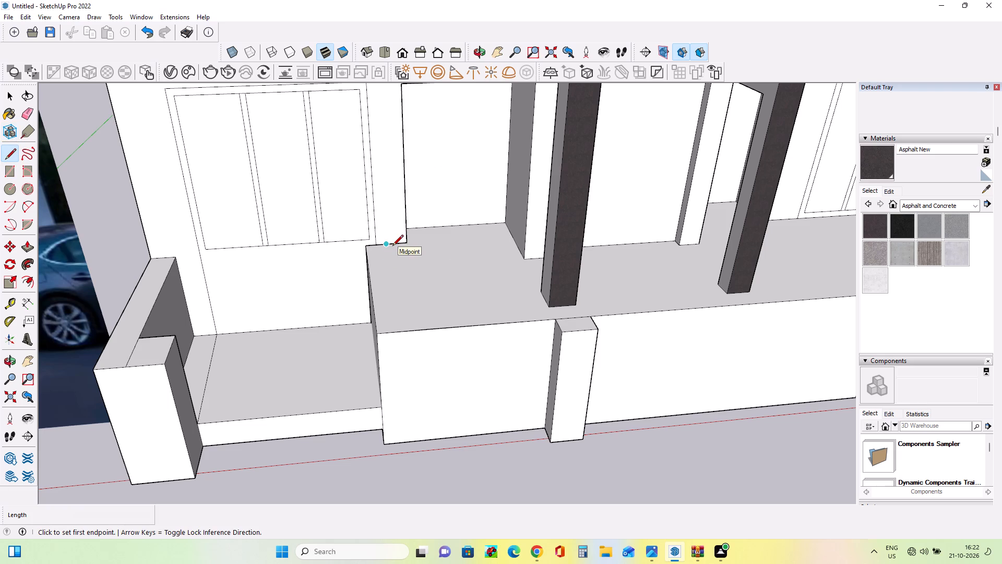
pyautogui.scroll(-4, 404, 251)
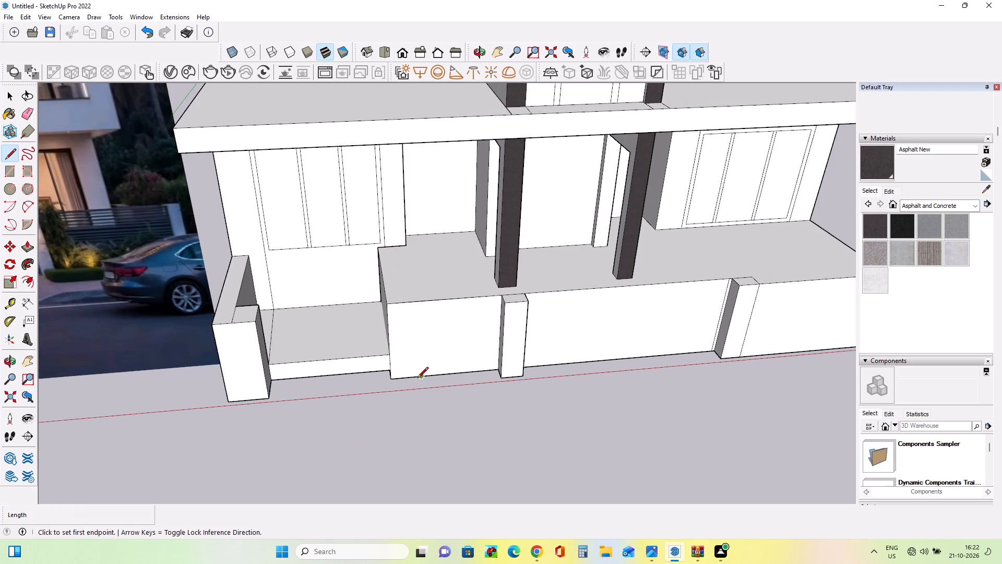
pyautogui.scroll(4, 411, 379)
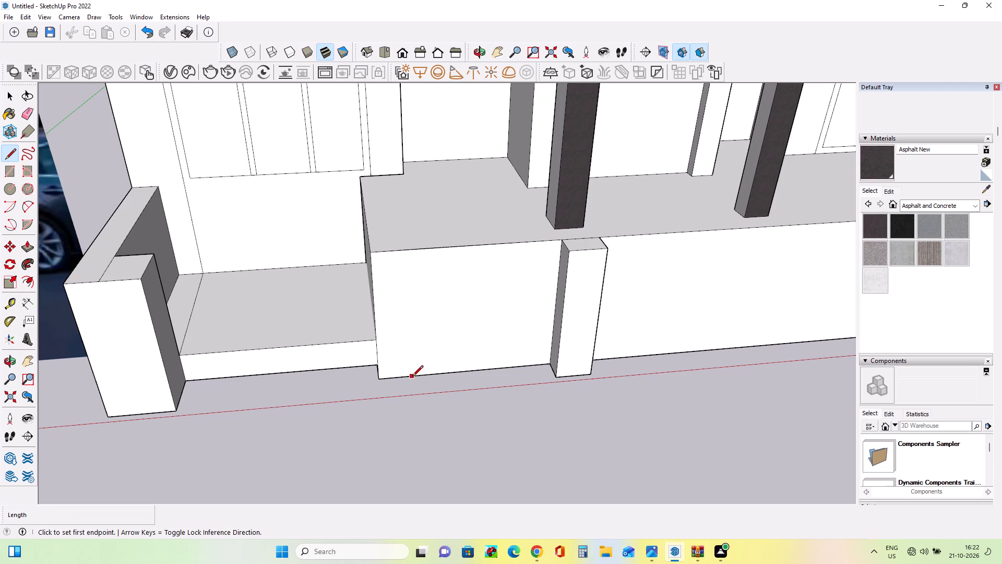
pyautogui.click(412, 377)
pyautogui.click(407, 255)
pyautogui.moveTo(421, 308); pyautogui.dragTo(426, 326, button='middle')
pyautogui.scroll(-3, 426, 326)
pyautogui.moveTo(426, 327); pyautogui.dragTo(432, 296, button='middle')
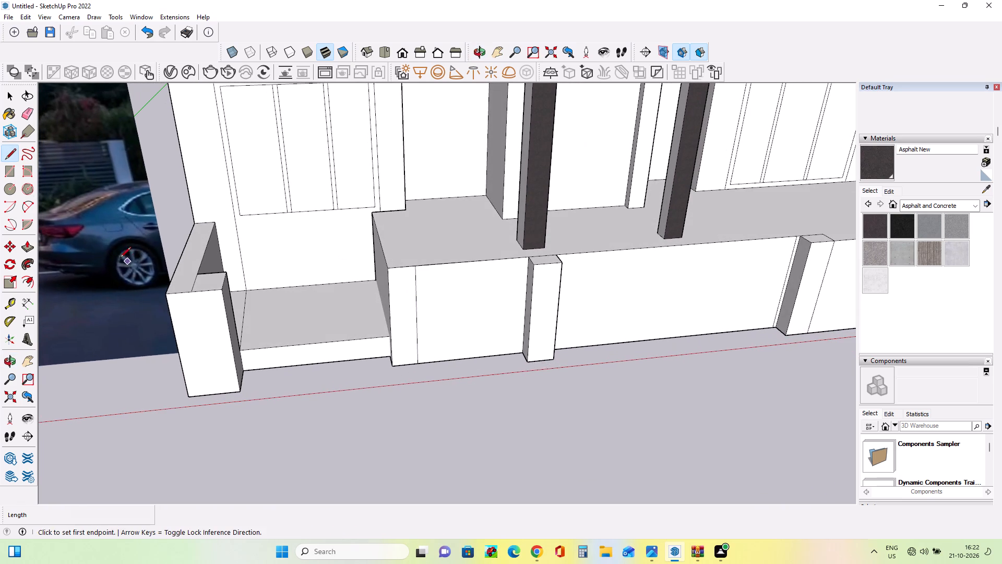
# Push/Pull the near front pillar's landing-side face inward by about 3 9/16" to narrow the pillar.
pyautogui.click(25, 248)
pyautogui.moveTo(491, 314); pyautogui.dragTo(567, 328, button='middle')
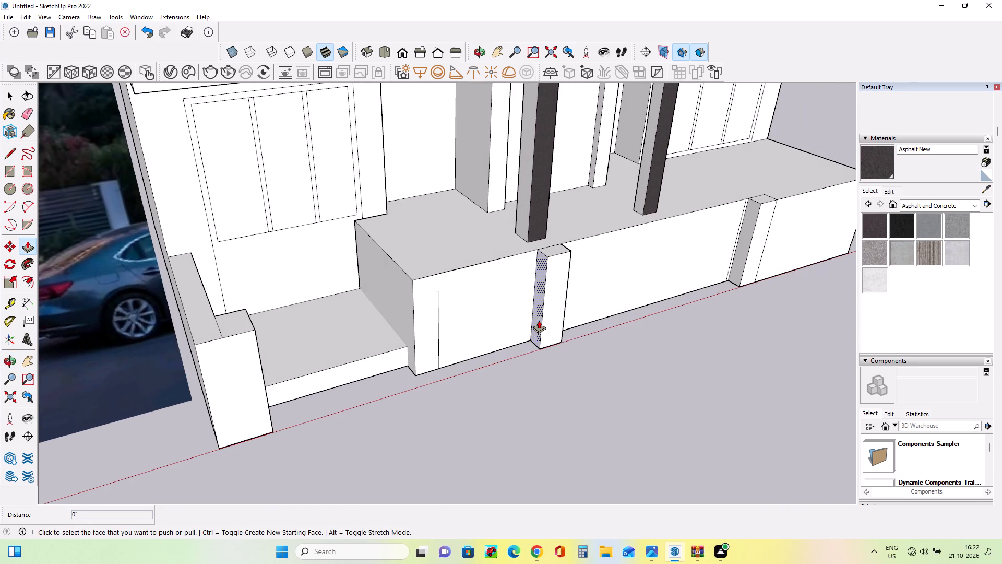
pyautogui.click(539, 320)
pyautogui.click(541, 318)
pyautogui.moveTo(560, 330); pyautogui.dragTo(512, 334, button='middle')
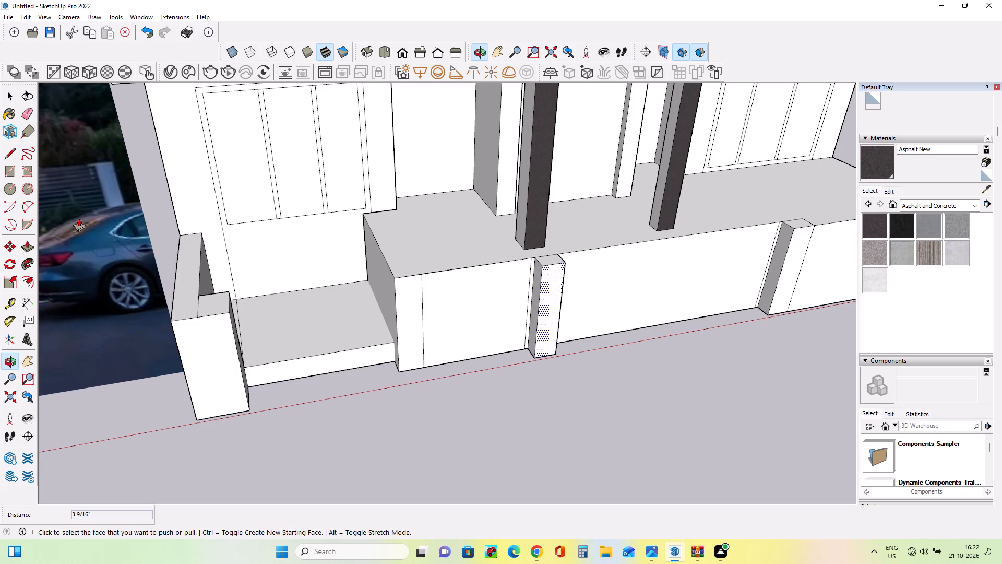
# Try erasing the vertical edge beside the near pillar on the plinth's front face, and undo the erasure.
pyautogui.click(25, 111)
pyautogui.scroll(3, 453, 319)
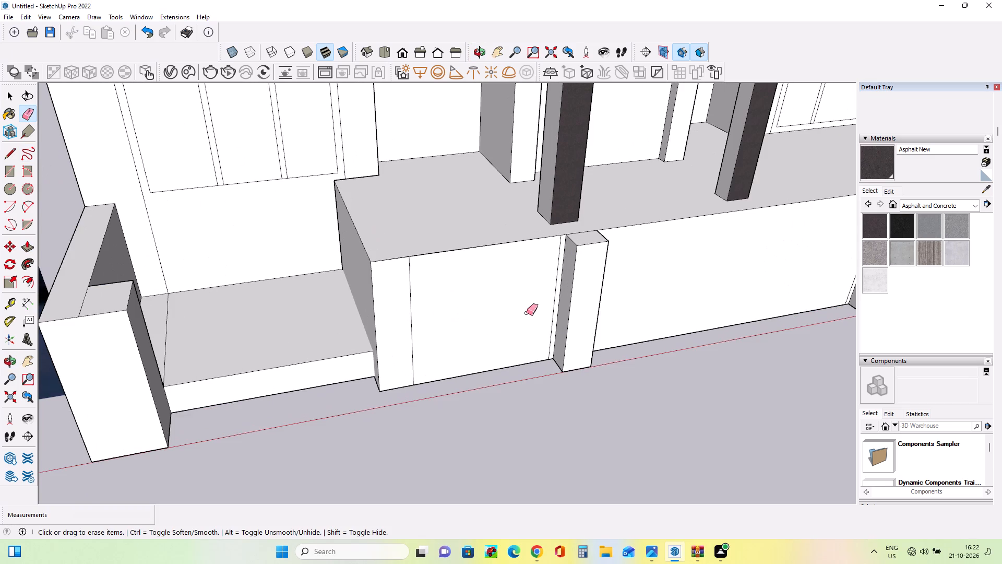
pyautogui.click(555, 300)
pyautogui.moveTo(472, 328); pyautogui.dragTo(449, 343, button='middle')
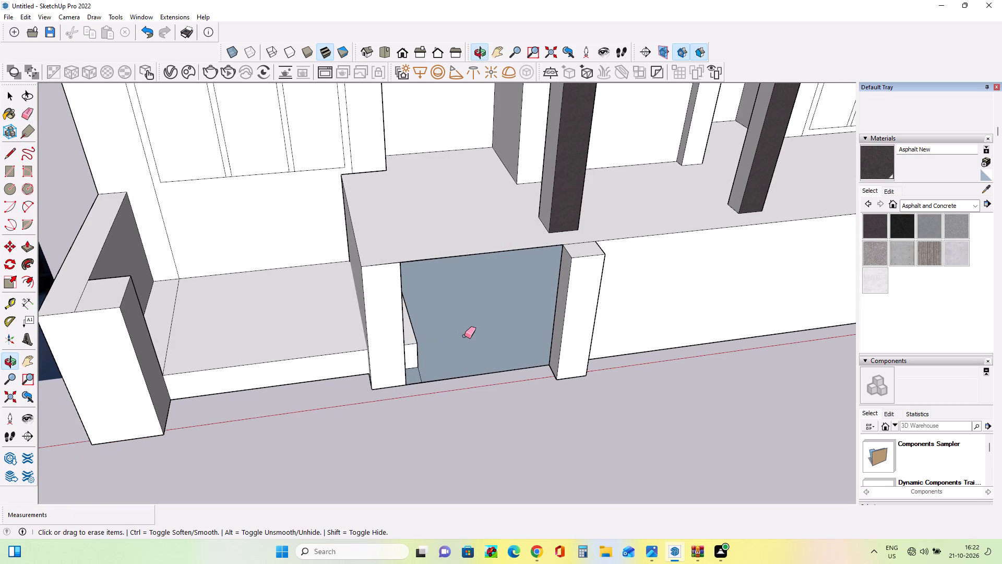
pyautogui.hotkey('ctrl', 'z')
# Erase the vertical edge beside the near pillar on the plinth's front face.
pyautogui.moveTo(490, 342); pyautogui.dragTo(528, 330, button='middle')
pyautogui.scroll(2, 564, 280)
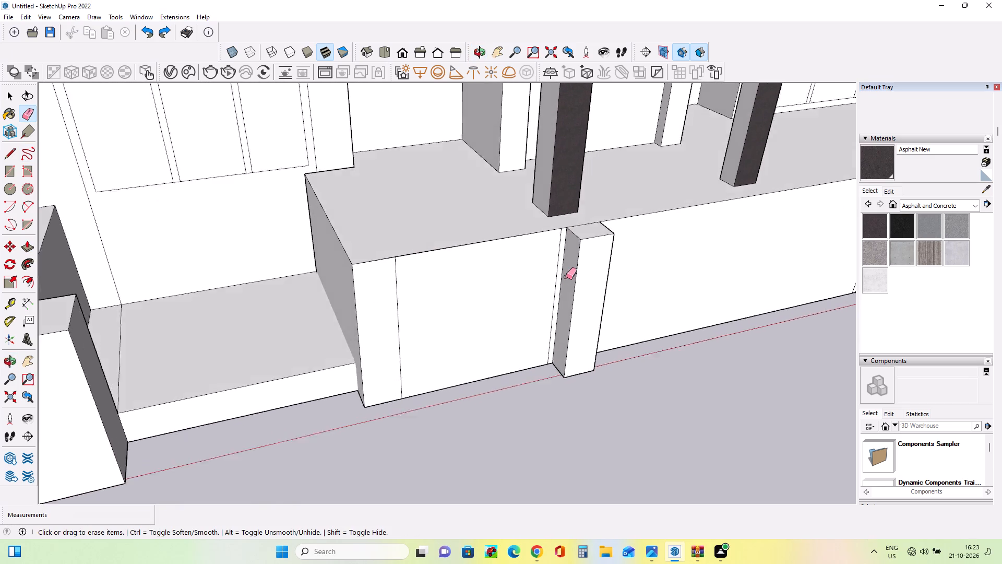
pyautogui.scroll(5, 566, 277)
pyautogui.click(554, 286)
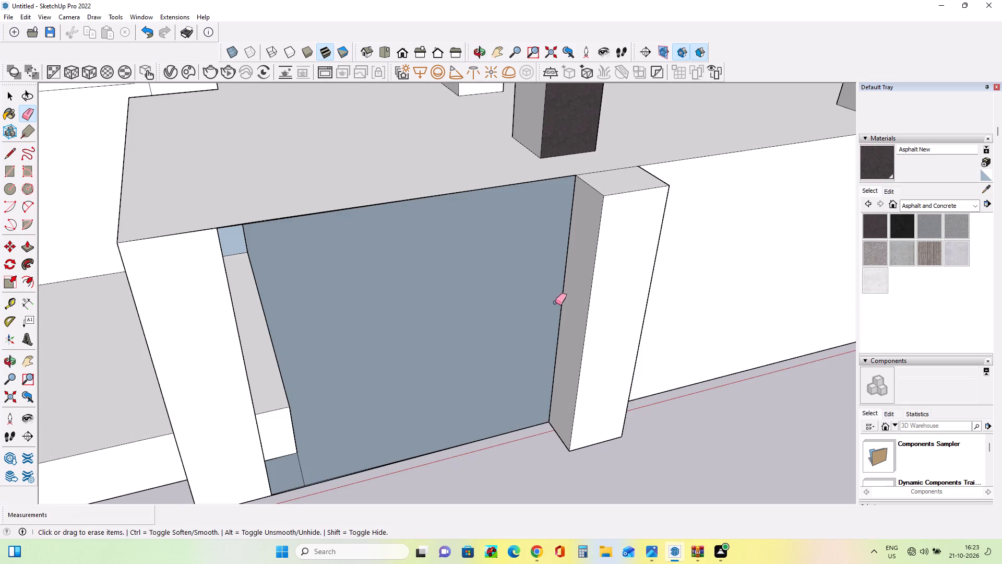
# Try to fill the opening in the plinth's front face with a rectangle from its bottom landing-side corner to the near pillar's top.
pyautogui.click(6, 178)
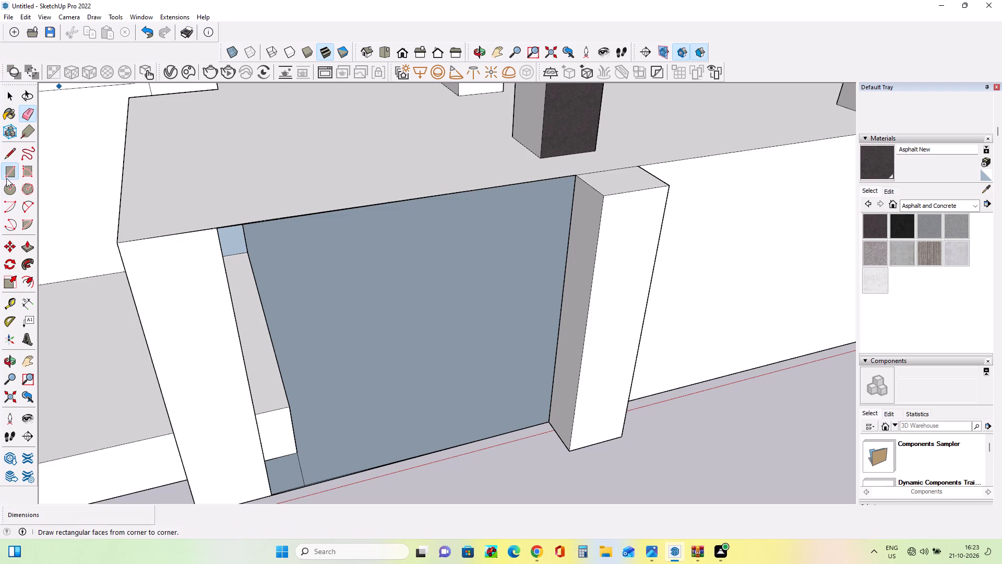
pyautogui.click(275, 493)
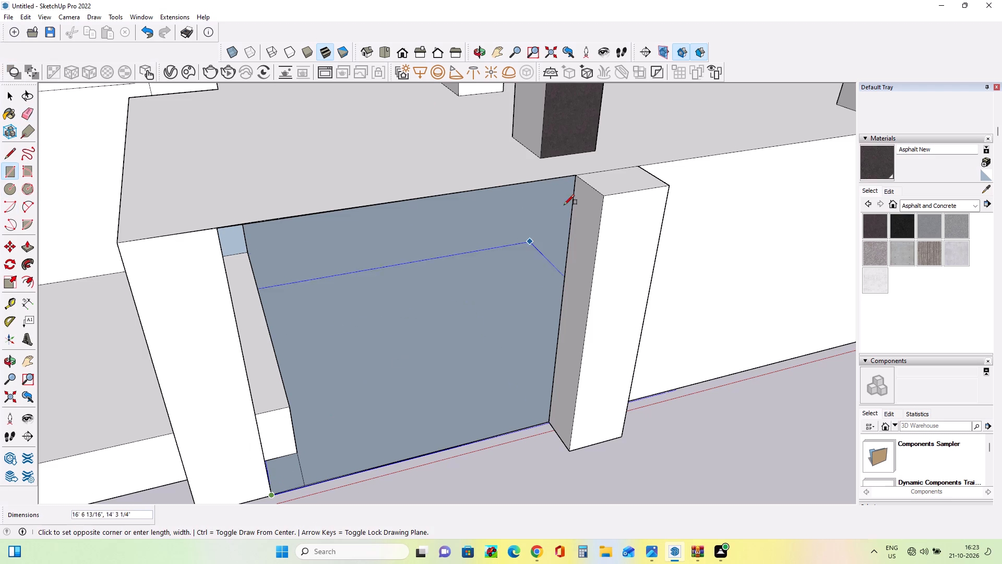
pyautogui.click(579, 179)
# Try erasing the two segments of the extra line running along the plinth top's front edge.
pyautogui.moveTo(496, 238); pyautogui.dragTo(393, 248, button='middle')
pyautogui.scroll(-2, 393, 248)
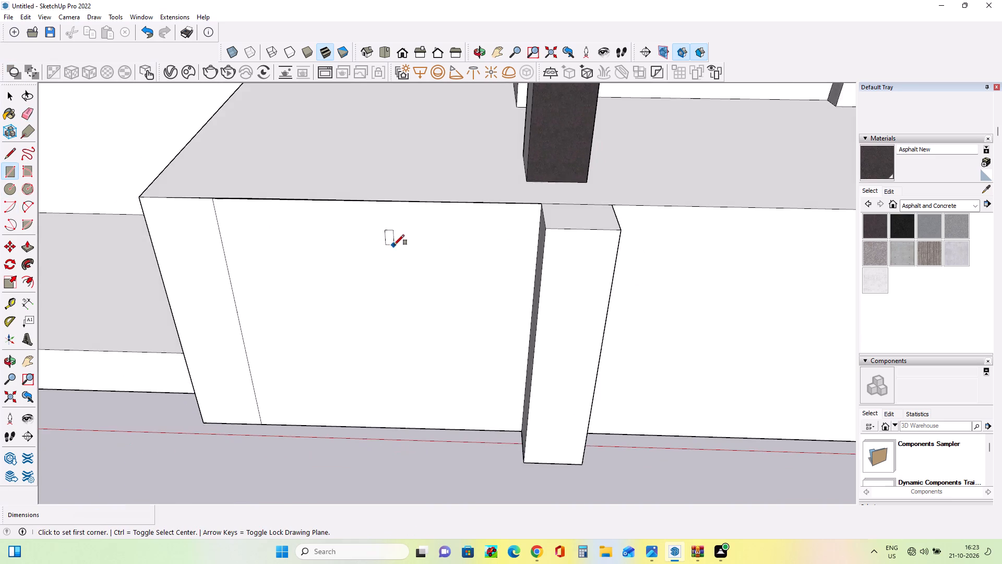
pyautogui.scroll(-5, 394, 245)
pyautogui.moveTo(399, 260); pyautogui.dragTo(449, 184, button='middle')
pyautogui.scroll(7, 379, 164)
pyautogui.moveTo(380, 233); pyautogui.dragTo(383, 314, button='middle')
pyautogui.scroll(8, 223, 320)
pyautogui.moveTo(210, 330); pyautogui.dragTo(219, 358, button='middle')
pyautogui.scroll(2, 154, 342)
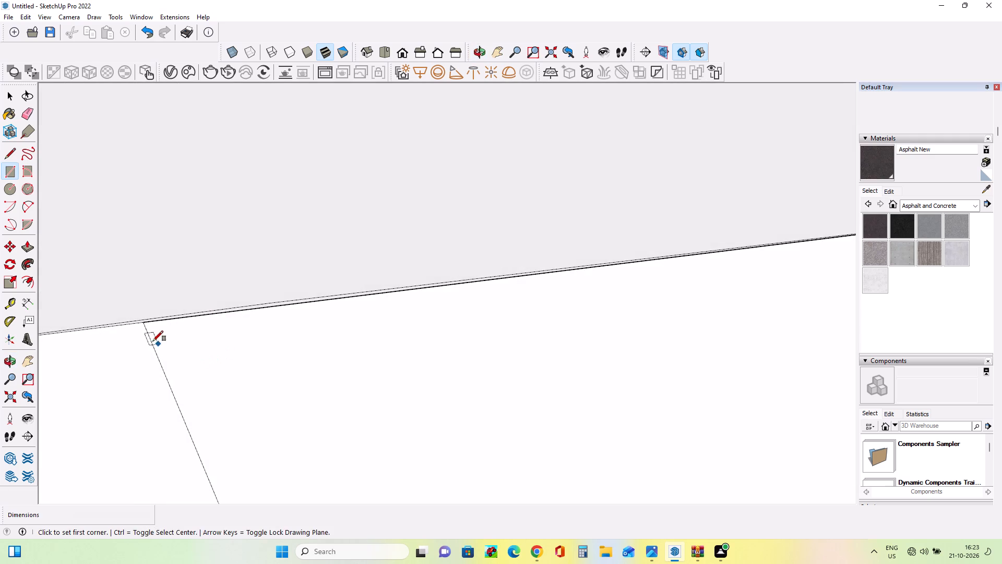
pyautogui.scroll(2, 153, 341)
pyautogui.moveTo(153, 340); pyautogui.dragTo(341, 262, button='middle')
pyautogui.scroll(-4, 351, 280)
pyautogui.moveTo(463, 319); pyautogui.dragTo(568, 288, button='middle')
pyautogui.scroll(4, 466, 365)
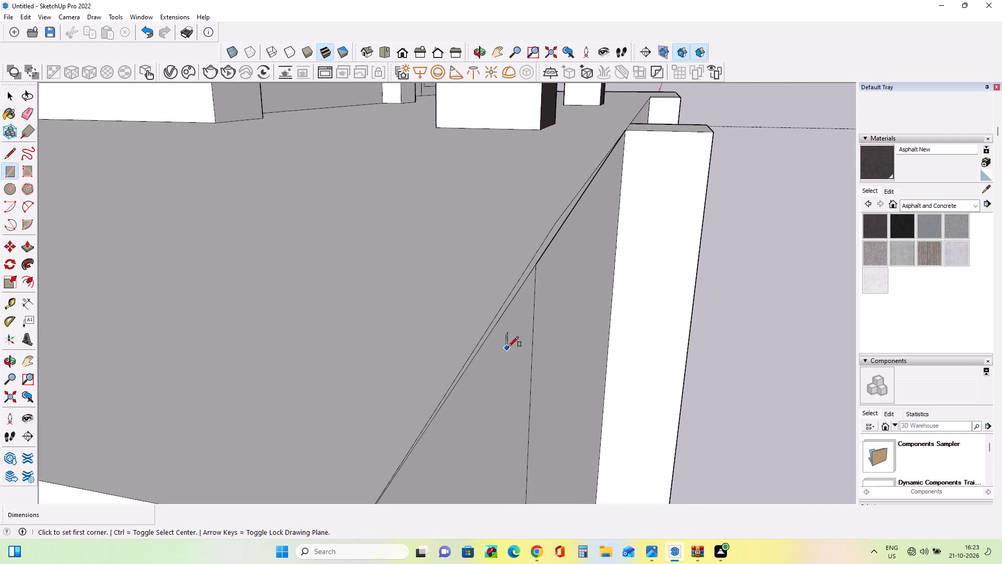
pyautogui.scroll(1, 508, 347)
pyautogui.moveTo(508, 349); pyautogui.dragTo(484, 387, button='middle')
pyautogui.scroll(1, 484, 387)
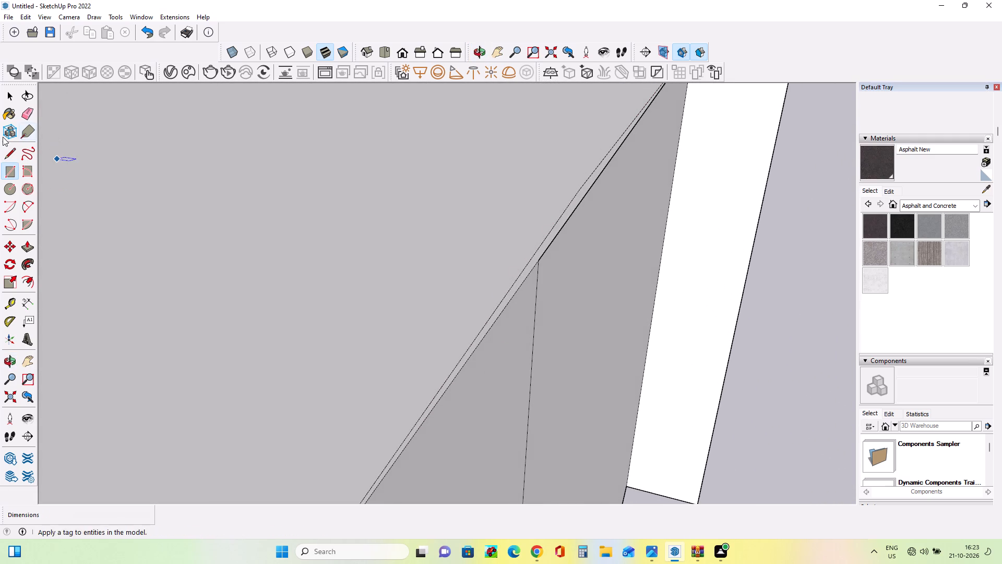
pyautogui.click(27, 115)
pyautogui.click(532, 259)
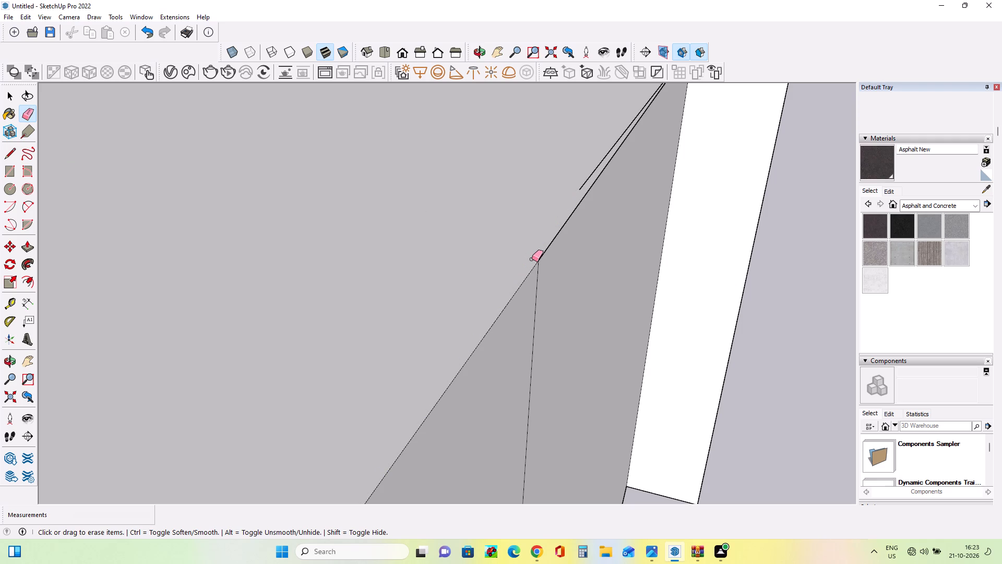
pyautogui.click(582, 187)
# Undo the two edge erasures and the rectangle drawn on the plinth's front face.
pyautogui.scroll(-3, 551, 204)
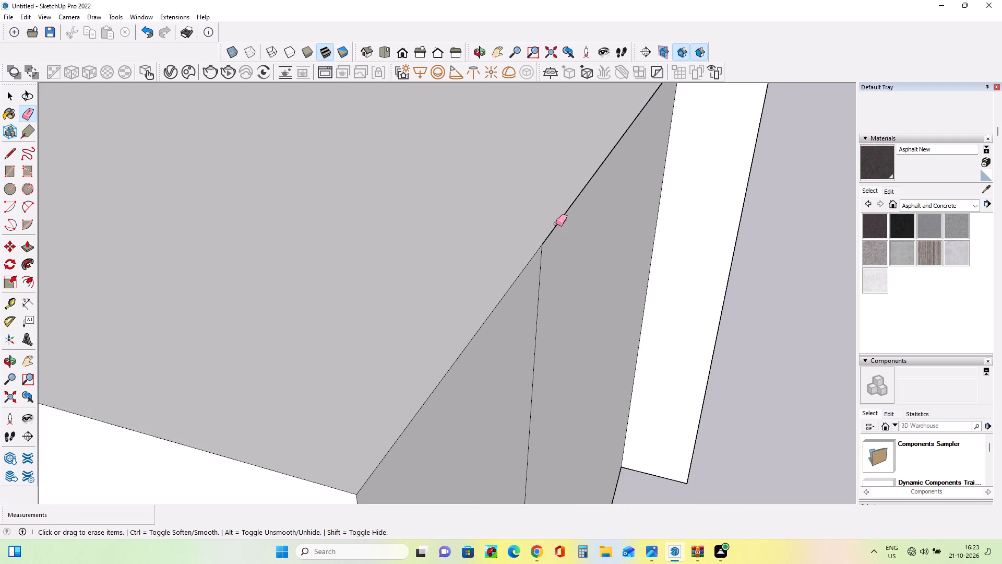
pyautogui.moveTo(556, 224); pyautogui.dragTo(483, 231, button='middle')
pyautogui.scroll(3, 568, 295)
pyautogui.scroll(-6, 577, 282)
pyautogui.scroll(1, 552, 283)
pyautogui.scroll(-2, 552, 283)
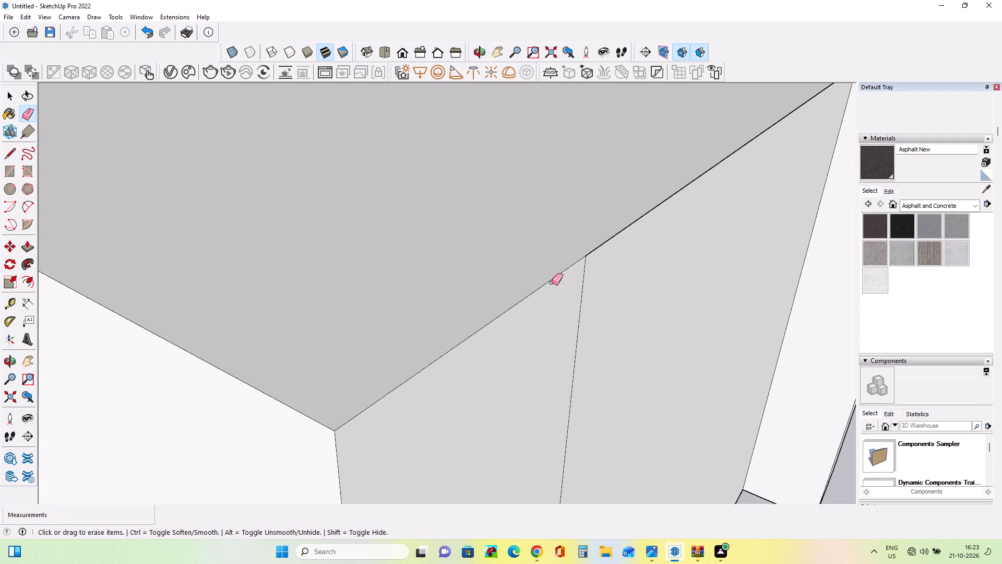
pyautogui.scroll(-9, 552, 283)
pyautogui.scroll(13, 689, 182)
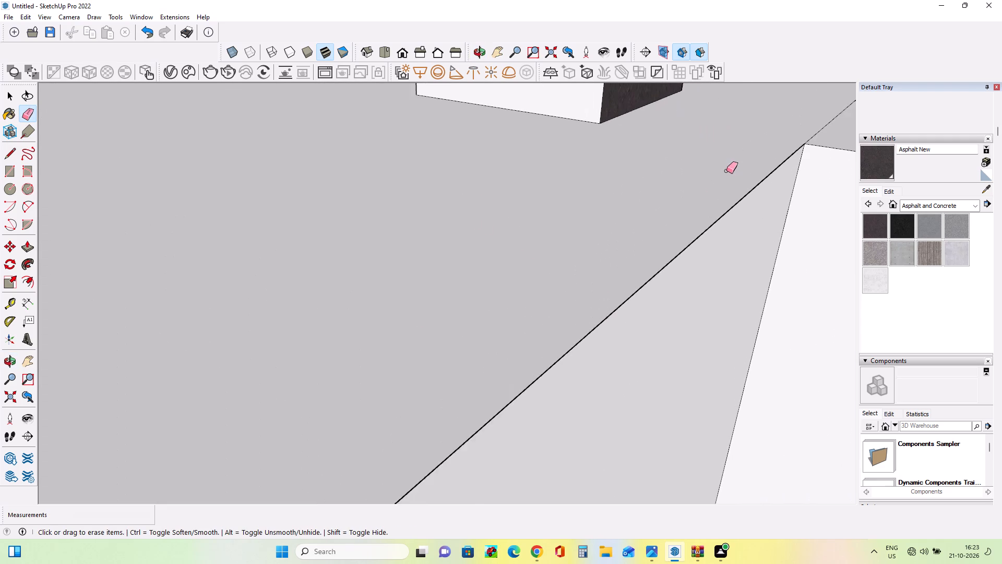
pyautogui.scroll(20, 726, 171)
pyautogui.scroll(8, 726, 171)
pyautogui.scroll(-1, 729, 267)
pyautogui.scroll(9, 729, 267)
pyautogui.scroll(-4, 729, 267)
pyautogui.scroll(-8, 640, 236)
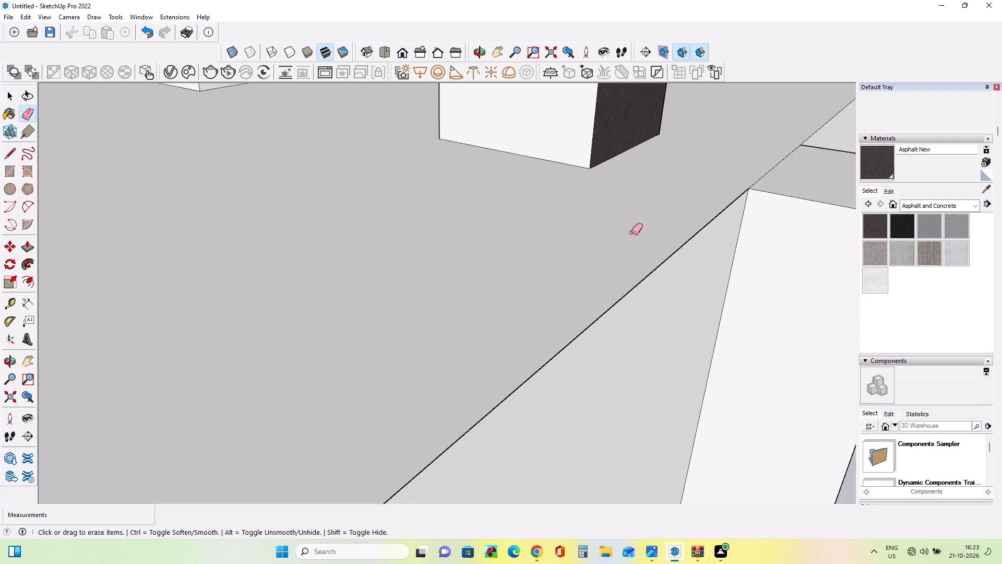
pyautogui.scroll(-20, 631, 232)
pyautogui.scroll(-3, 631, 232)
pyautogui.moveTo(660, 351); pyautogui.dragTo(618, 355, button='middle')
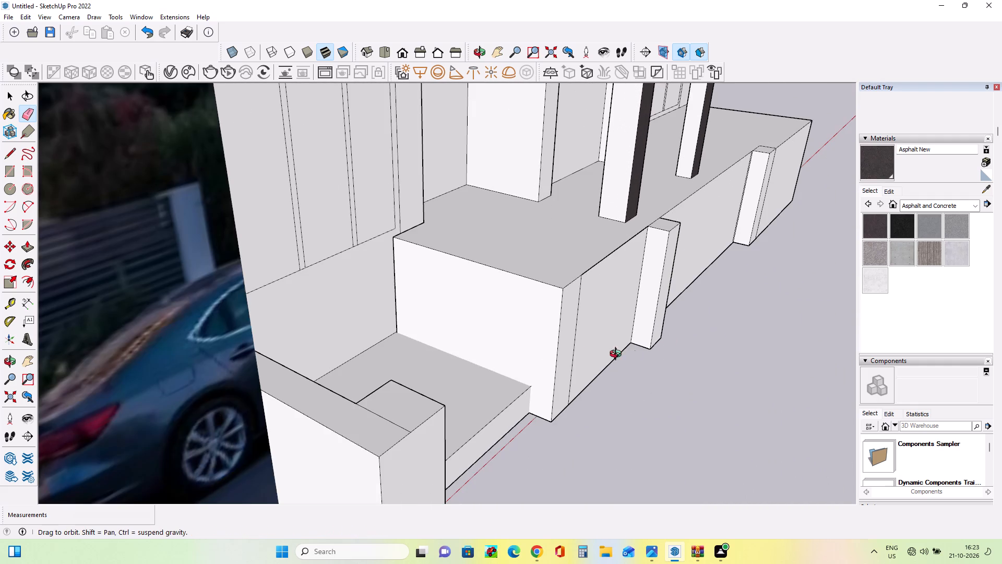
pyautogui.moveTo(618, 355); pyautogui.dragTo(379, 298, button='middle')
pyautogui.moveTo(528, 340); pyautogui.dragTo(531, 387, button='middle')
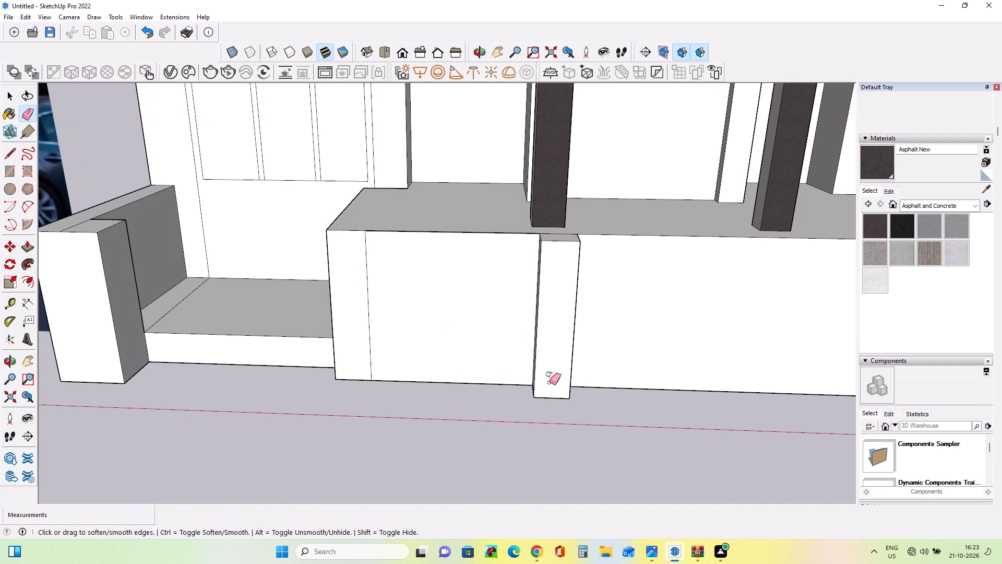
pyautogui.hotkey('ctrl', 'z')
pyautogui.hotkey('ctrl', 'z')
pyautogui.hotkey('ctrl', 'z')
# Erase both segments of the extra line along the plinth top's front edge above the opening.
pyautogui.keyDown('ctrl'); pyautogui.moveTo(420, 325); pyautogui.dragTo(490, 327, button='middle'); pyautogui.keyUp('ctrl')
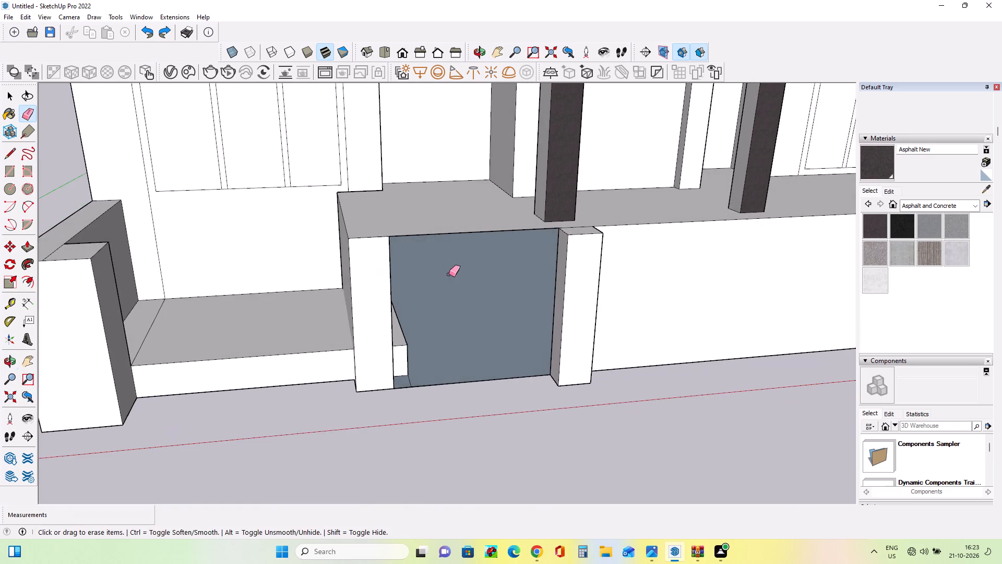
pyautogui.scroll(11, 408, 221)
pyautogui.moveTo(405, 258); pyautogui.dragTo(446, 230, button='middle')
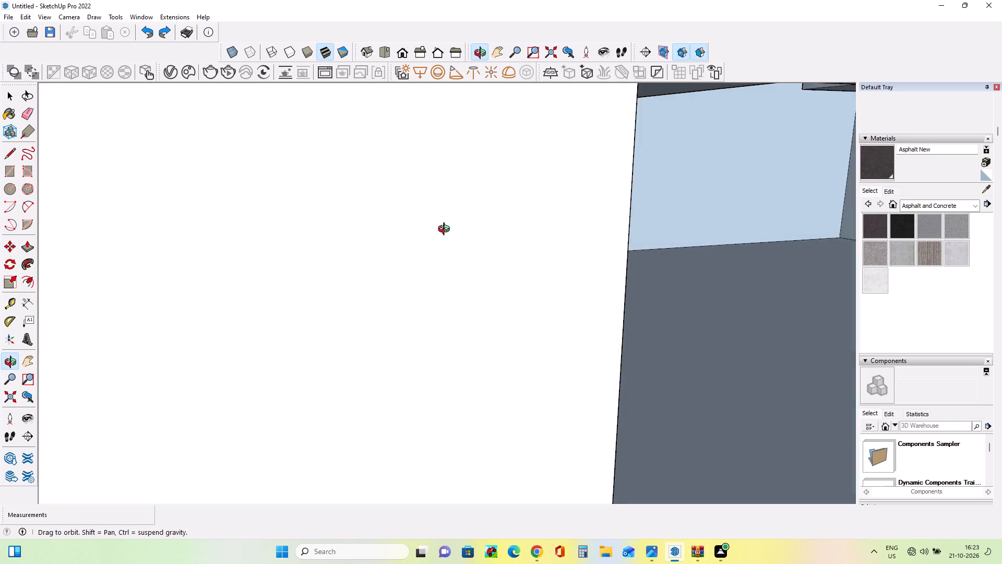
pyautogui.moveTo(446, 230); pyautogui.dragTo(416, 266, button='middle')
pyautogui.scroll(1, 275, 333)
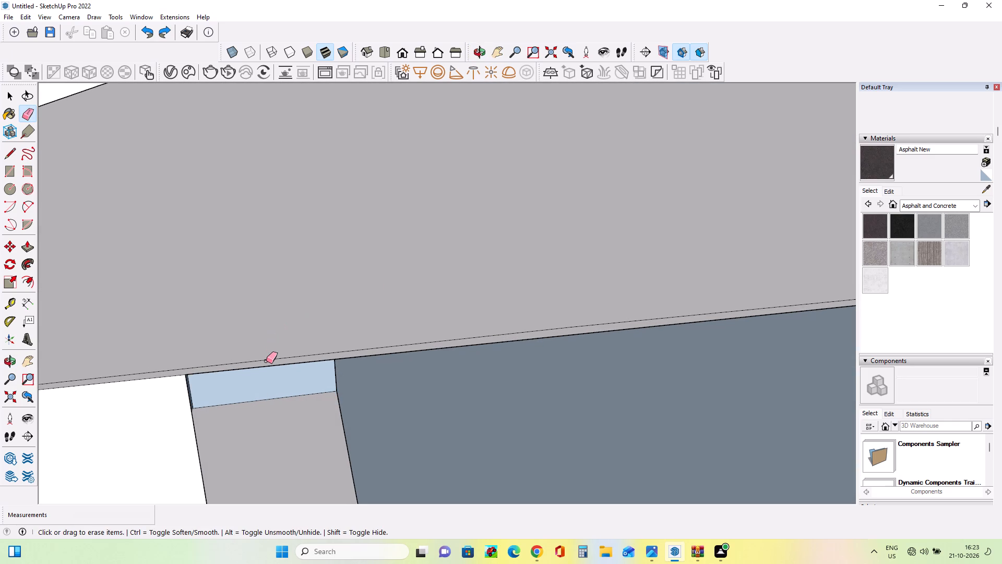
pyautogui.click(267, 359)
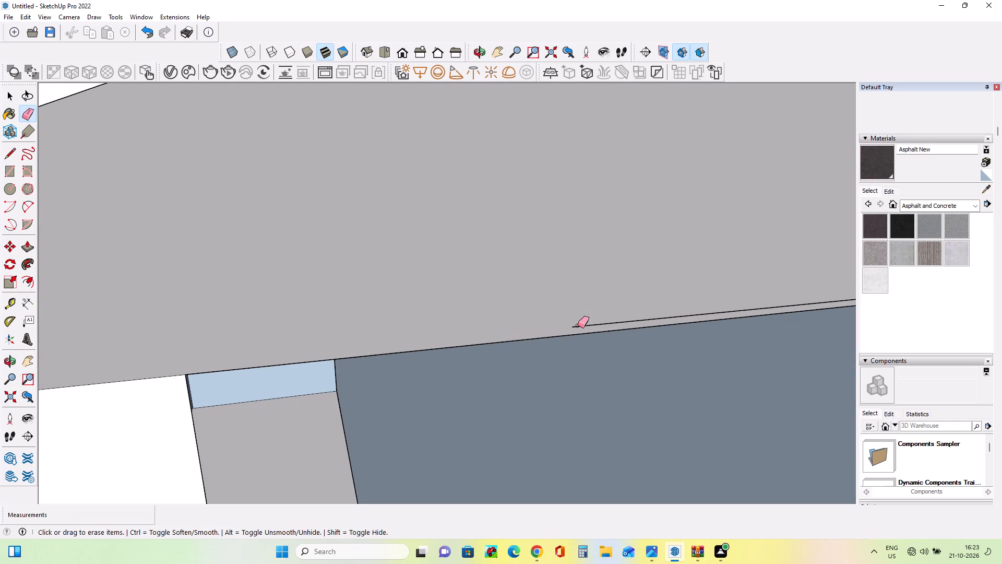
pyautogui.click(578, 325)
# Draw a rectangle across the front opening, from the corner strip's top to the foot of the near front pillar.
pyautogui.scroll(-2, 365, 289)
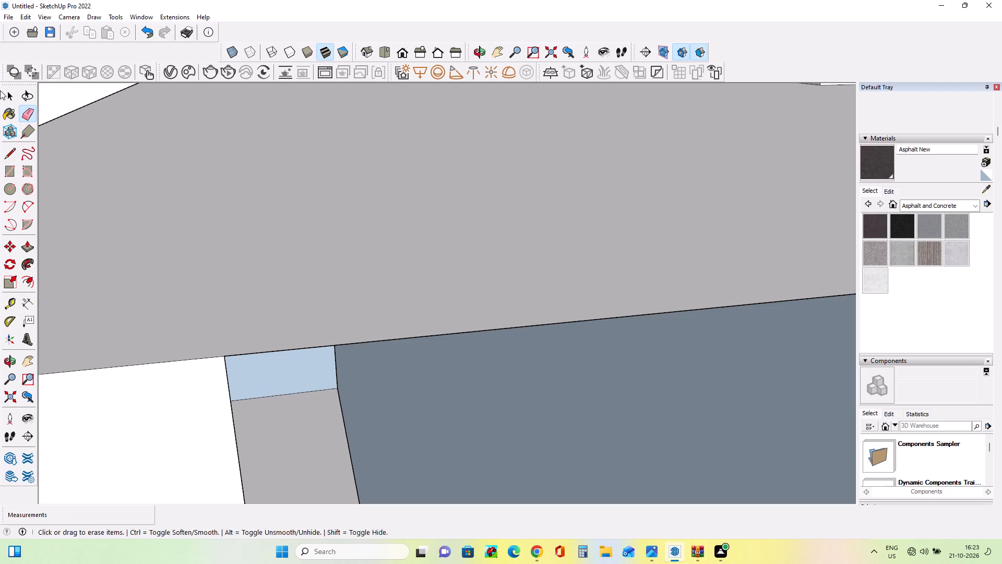
pyautogui.click(7, 173)
pyautogui.moveTo(227, 355); pyautogui.dragTo(233, 358)
pyautogui.scroll(-7, 317, 379)
pyautogui.scroll(-3, 582, 446)
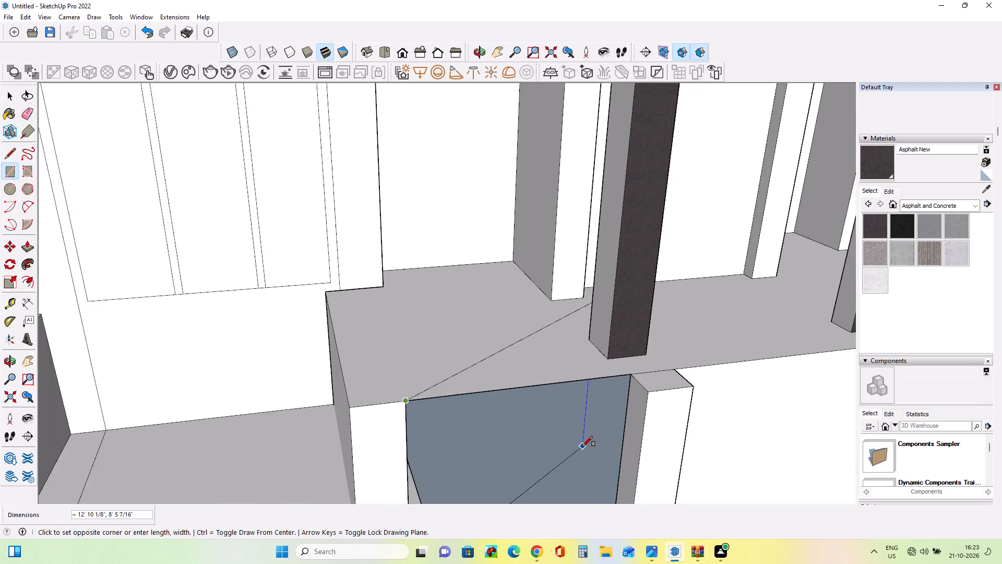
pyautogui.scroll(-15, 582, 446)
pyautogui.scroll(7, 596, 485)
pyautogui.scroll(-1, 592, 495)
pyautogui.scroll(3, 592, 495)
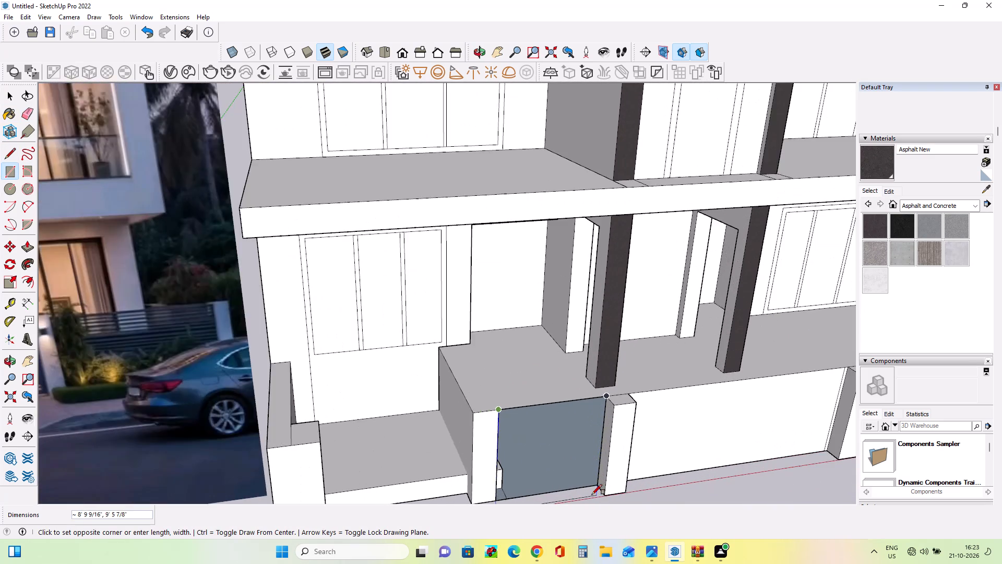
pyautogui.scroll(3, 592, 495)
pyautogui.click(599, 481)
# Push/Pull the narrow strip at the landing-side corner of the plinth's front face outward by about 6 1/16".
pyautogui.moveTo(428, 393); pyautogui.dragTo(495, 477, button='middle')
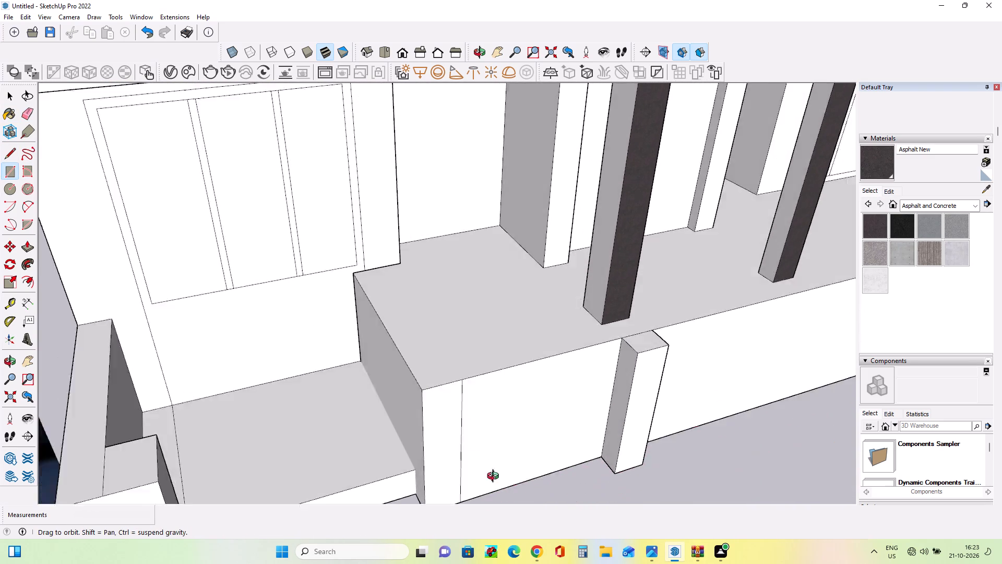
pyautogui.moveTo(495, 477); pyautogui.dragTo(541, 496, button='middle')
pyautogui.scroll(20, 540, 386)
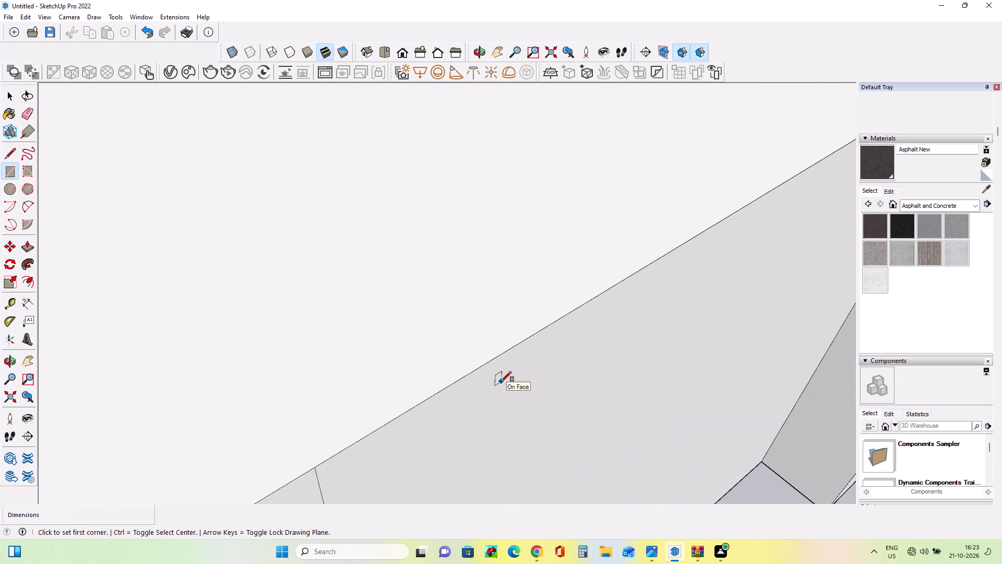
pyautogui.scroll(-20, 501, 382)
pyautogui.scroll(-2, 501, 382)
pyautogui.scroll(1, 493, 362)
pyautogui.scroll(-4, 493, 362)
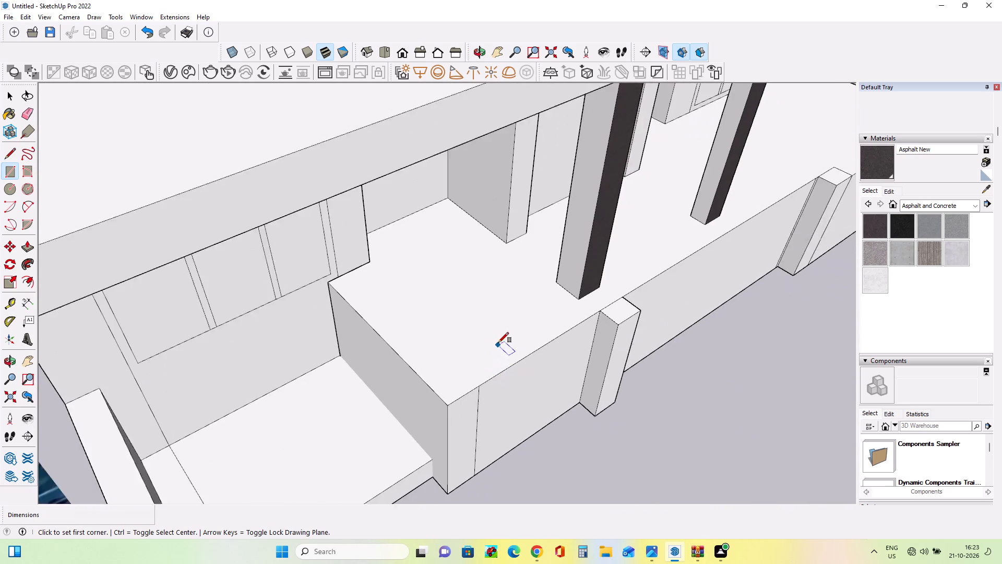
pyautogui.scroll(-6, 498, 343)
pyautogui.moveTo(657, 392); pyautogui.dragTo(431, 374, button='middle')
pyautogui.scroll(5, 414, 358)
pyautogui.moveTo(438, 381); pyautogui.dragTo(477, 379, button='middle')
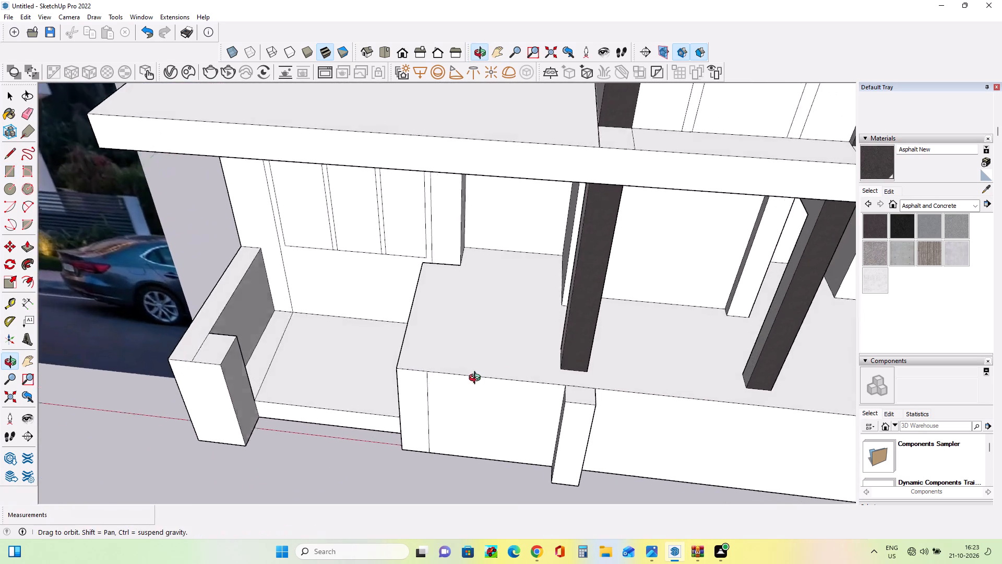
pyautogui.moveTo(477, 379); pyautogui.dragTo(528, 357, button='middle')
pyautogui.click(30, 244)
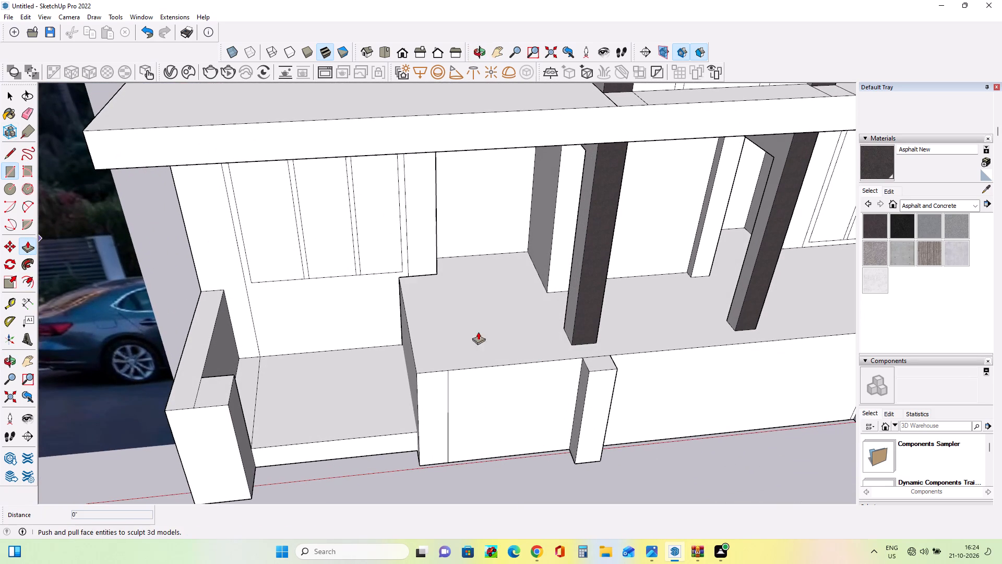
pyautogui.click(439, 397)
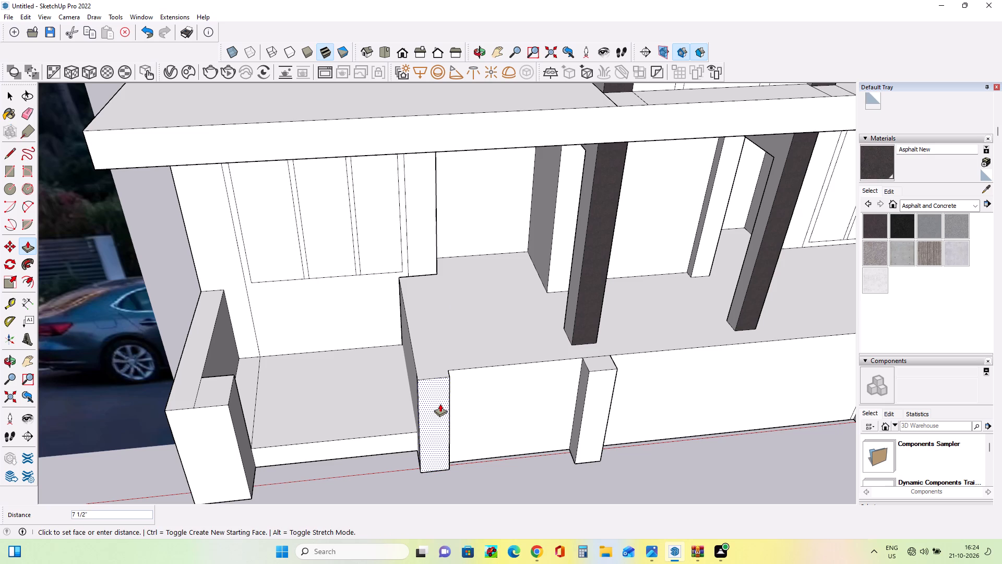
pyautogui.click(441, 402)
# Push/Pull the corner strip's front face again, finishing with a move of about 4 1/2" referenced to the near front pillar.
pyautogui.moveTo(493, 391); pyautogui.dragTo(379, 412, button='middle')
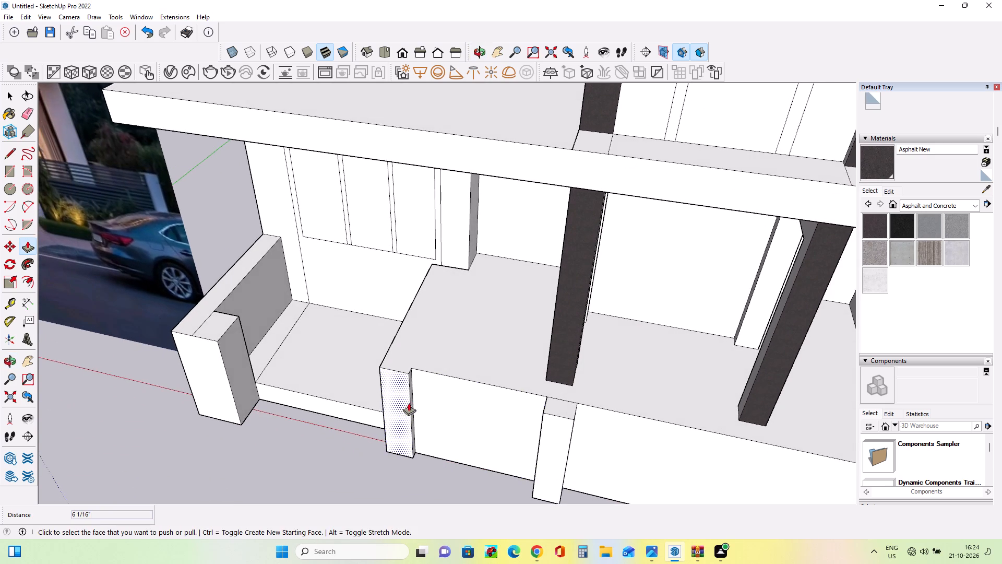
pyautogui.moveTo(442, 400); pyautogui.dragTo(499, 413, button='middle')
pyautogui.moveTo(425, 413); pyautogui.dragTo(498, 428, button='middle')
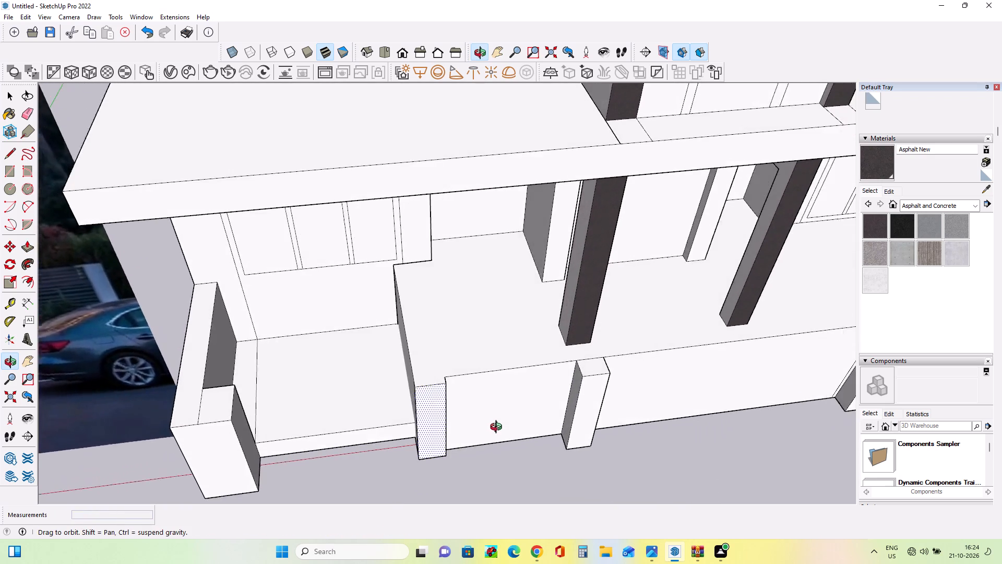
pyautogui.moveTo(498, 428); pyautogui.dragTo(527, 417, button='middle')
pyautogui.click(595, 418)
pyautogui.click(590, 414)
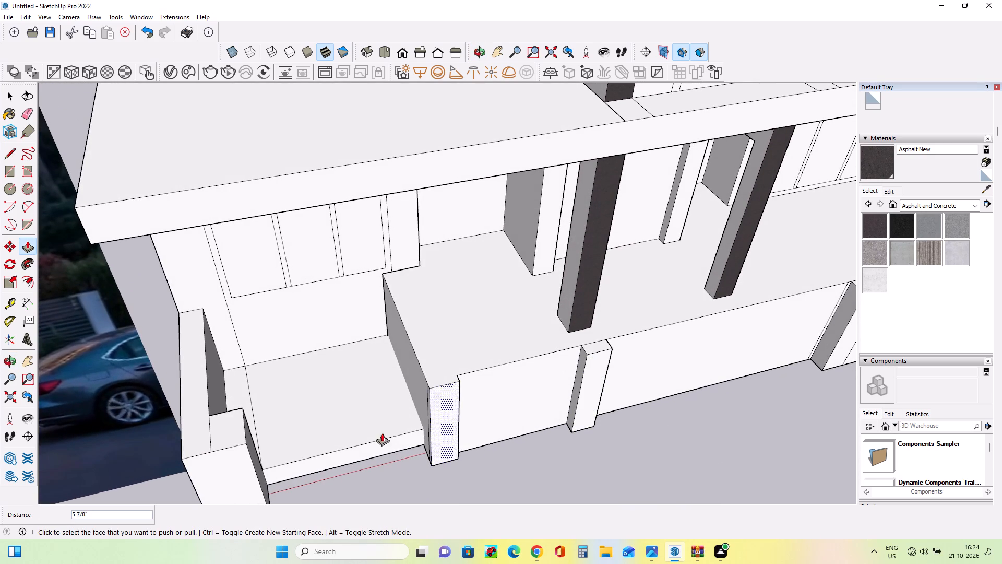
pyautogui.click(444, 437)
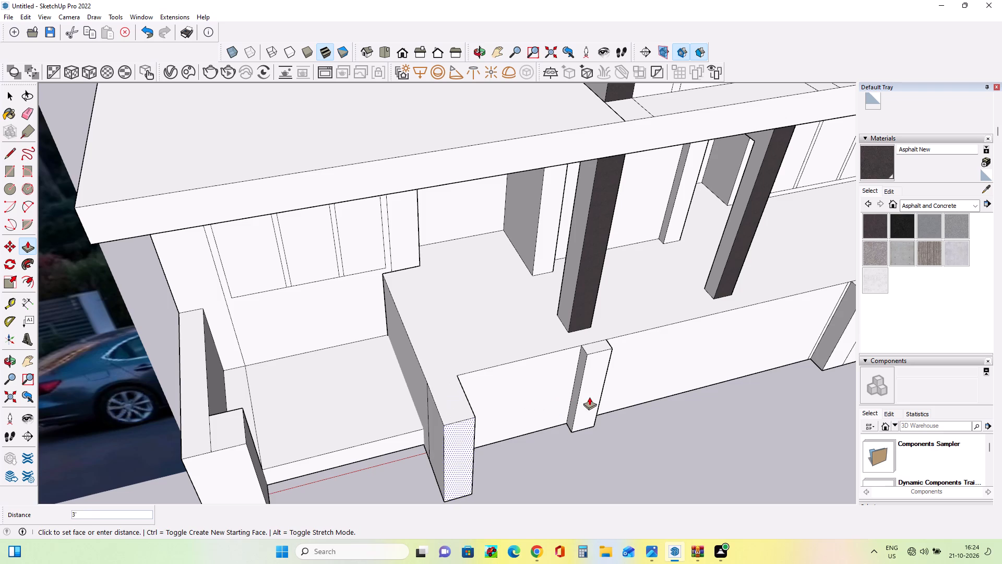
pyautogui.click(583, 373)
# Compare the ground-floor plinth, landing and front pillars with the building entrance in the reference photo.
pyautogui.moveTo(396, 394); pyautogui.dragTo(363, 385, button='middle')
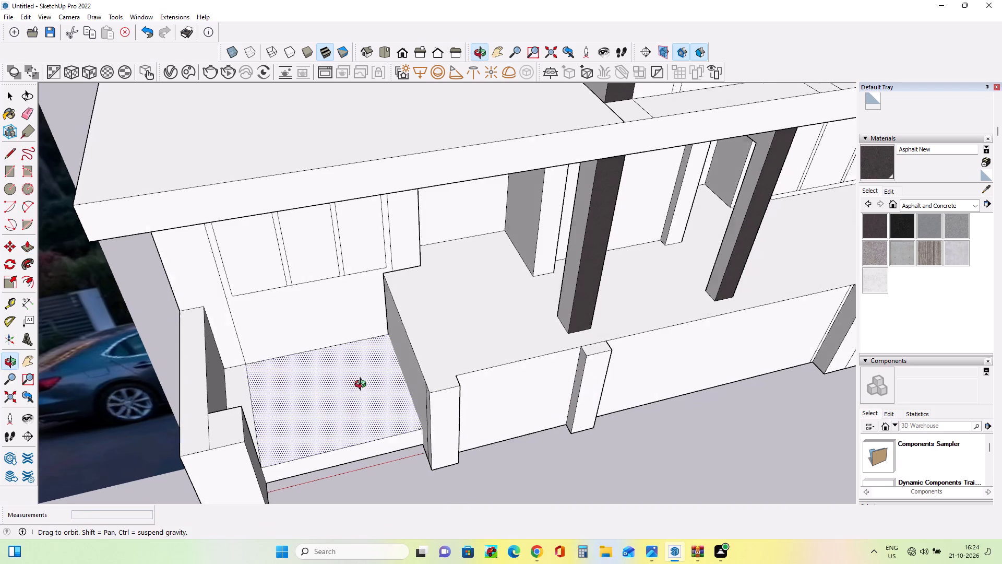
pyautogui.moveTo(363, 385); pyautogui.dragTo(350, 397, button='middle')
pyautogui.scroll(-6, 351, 398)
pyautogui.moveTo(456, 390); pyautogui.dragTo(472, 377, button='middle')
pyautogui.scroll(-2, 472, 377)
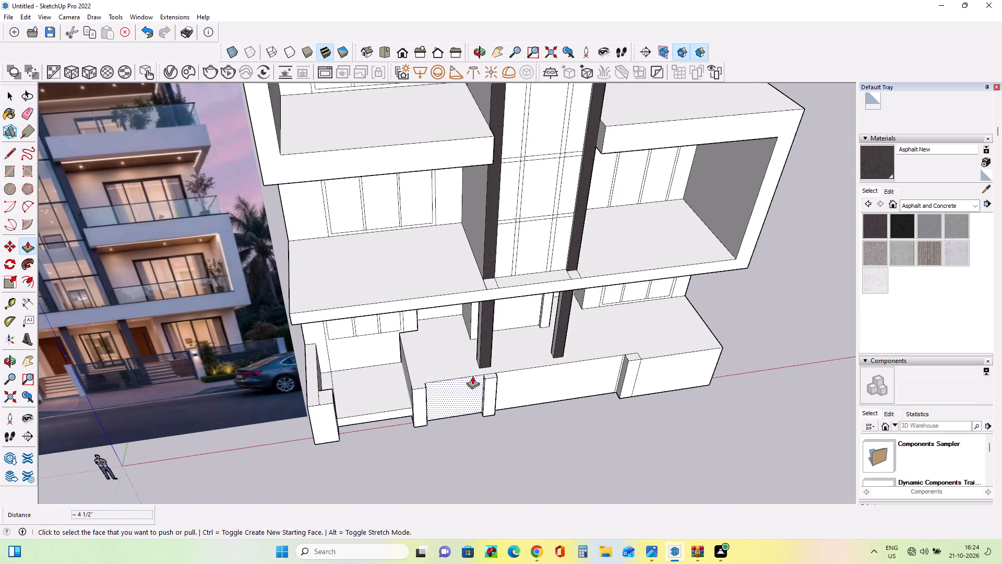
pyautogui.middleClick(469, 378)
pyautogui.scroll(-2, 469, 378)
pyautogui.scroll(10, 143, 352)
pyautogui.scroll(-1, 270, 369)
pyautogui.scroll(5, 270, 369)
pyautogui.scroll(-13, 270, 369)
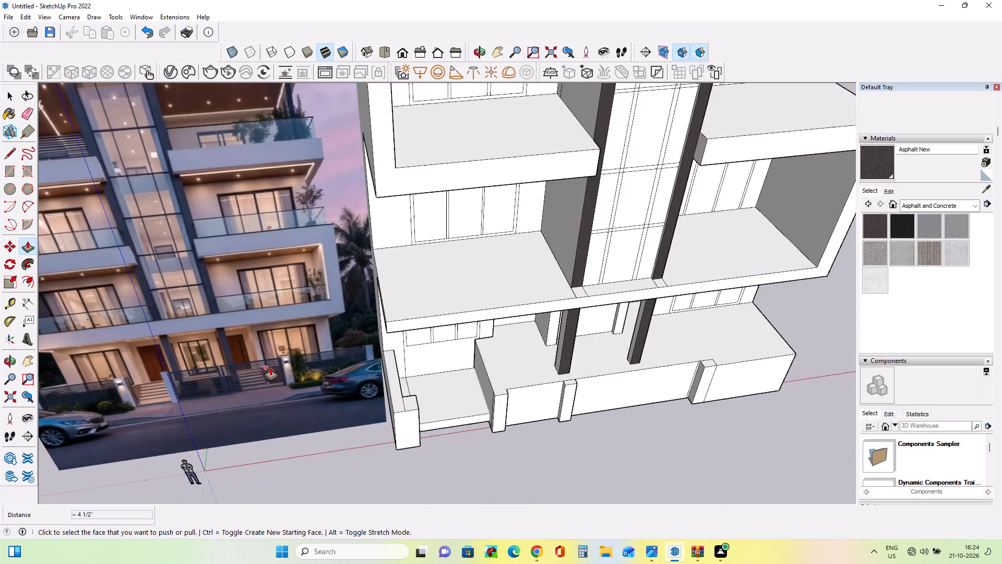
pyautogui.scroll(-3, 270, 367)
pyautogui.moveTo(299, 380); pyautogui.dragTo(274, 353, button='middle')
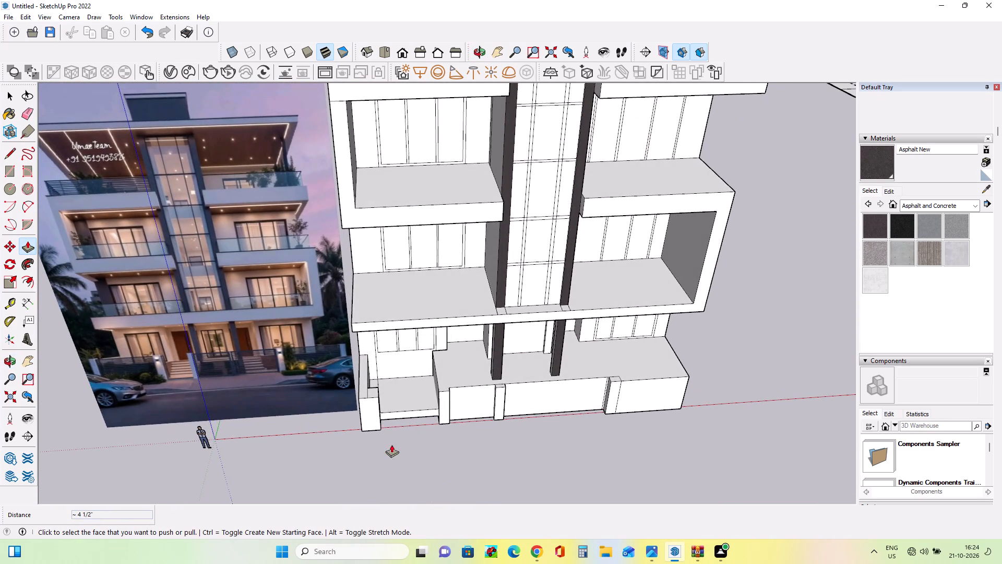
pyautogui.scroll(3, 443, 399)
pyautogui.moveTo(448, 398); pyautogui.dragTo(453, 408, button='middle')
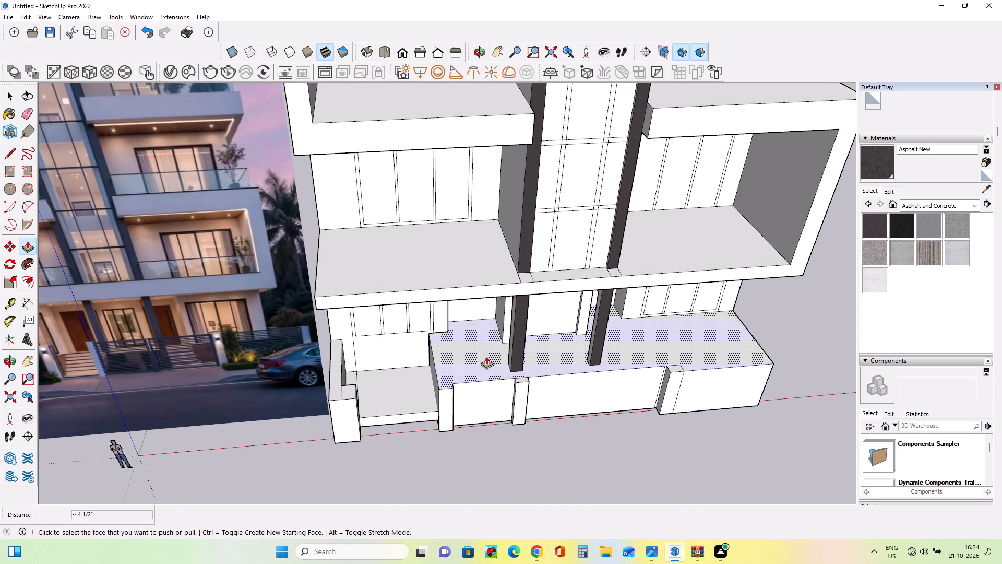
# Draw a line across the plinth top from the landing-side corner strip back to the wall, marking off a narrow border.
pyautogui.scroll(-1, 484, 374)
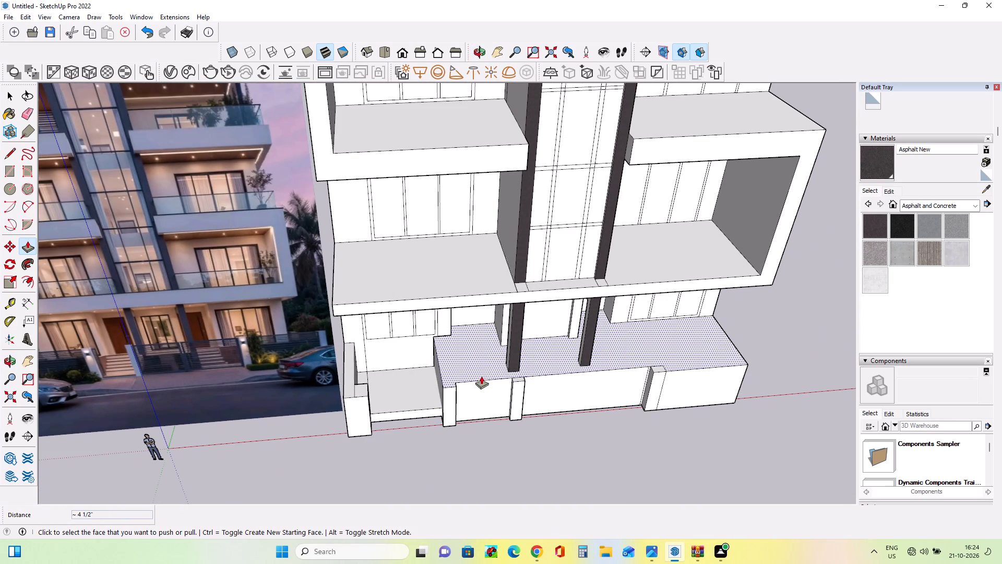
pyautogui.scroll(12, 133, 384)
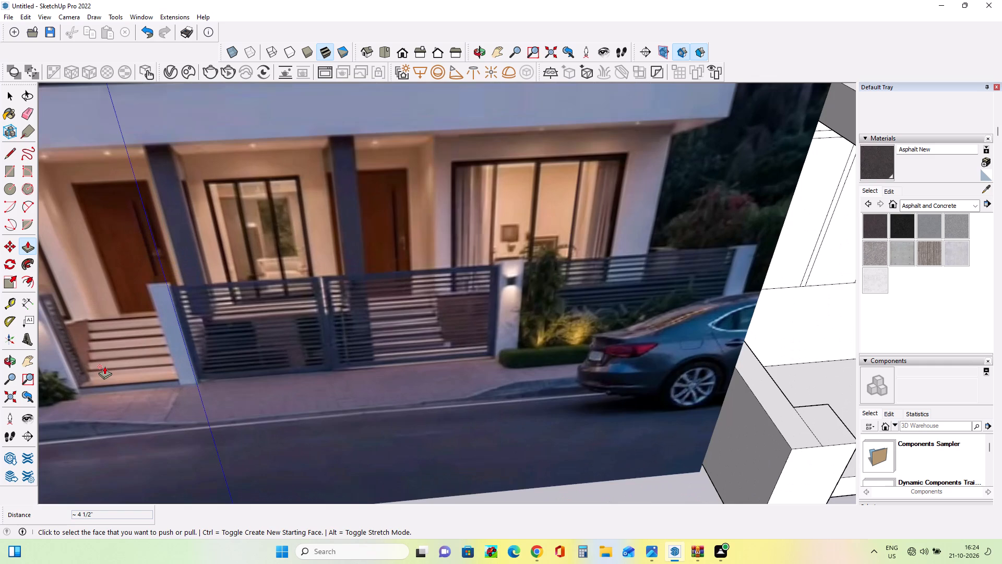
pyautogui.scroll(-15, 104, 366)
pyautogui.moveTo(299, 416); pyautogui.dragTo(300, 424, button='middle')
pyautogui.click(13, 155)
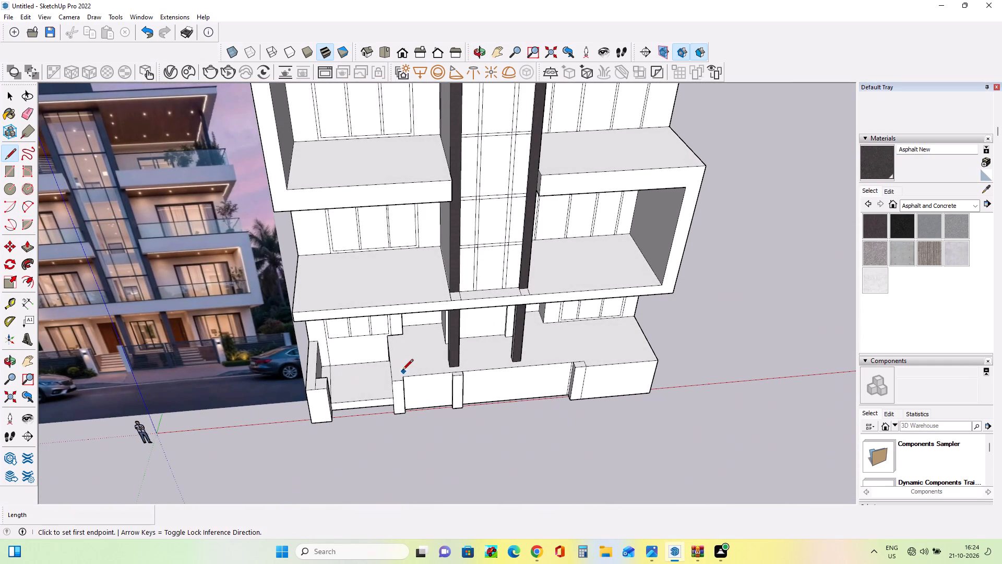
pyautogui.click(401, 376)
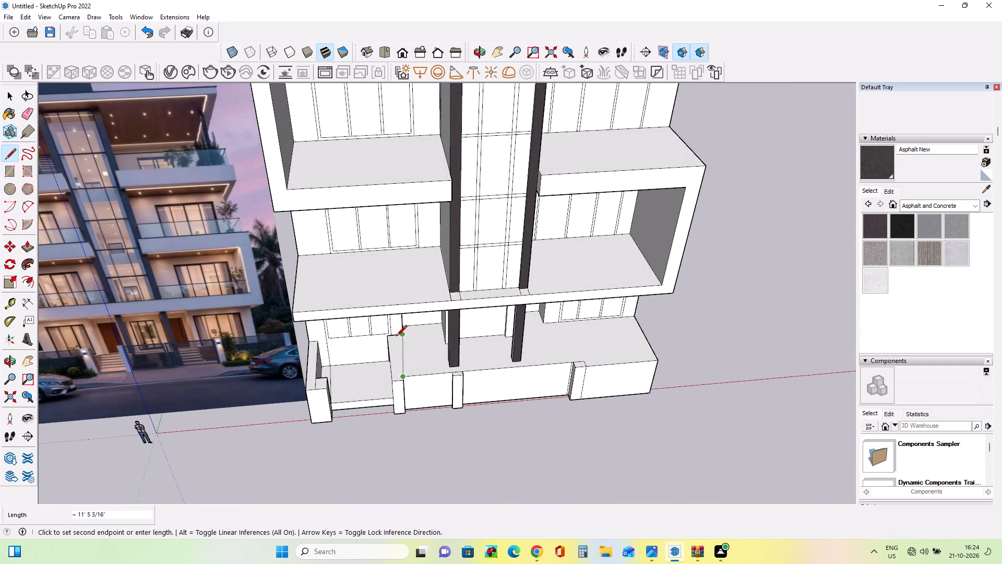
pyautogui.click(396, 337)
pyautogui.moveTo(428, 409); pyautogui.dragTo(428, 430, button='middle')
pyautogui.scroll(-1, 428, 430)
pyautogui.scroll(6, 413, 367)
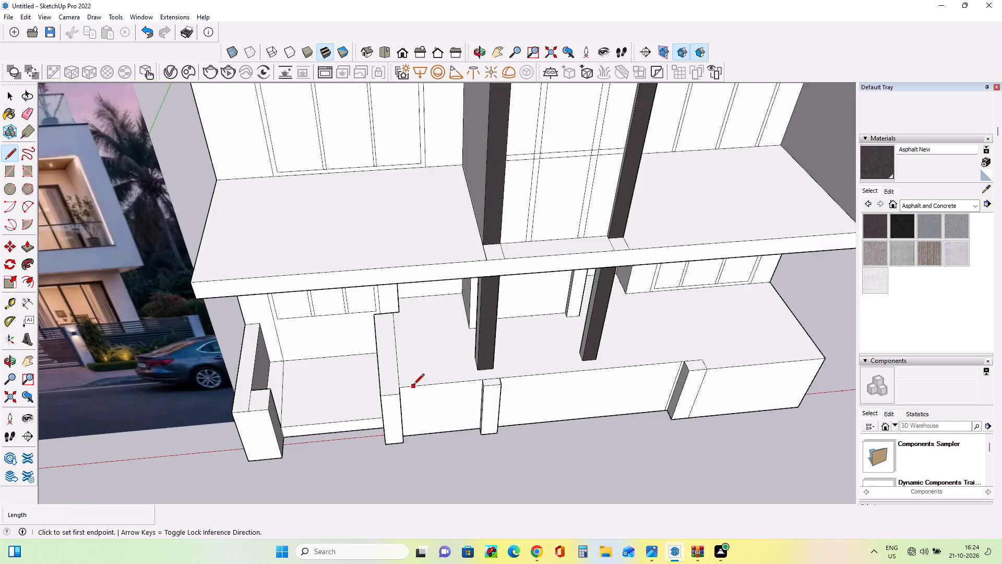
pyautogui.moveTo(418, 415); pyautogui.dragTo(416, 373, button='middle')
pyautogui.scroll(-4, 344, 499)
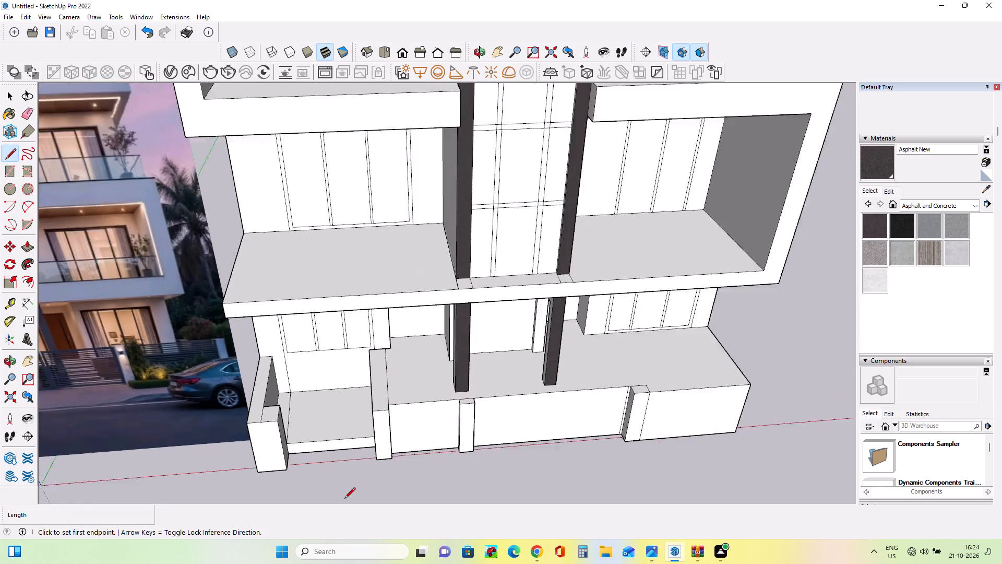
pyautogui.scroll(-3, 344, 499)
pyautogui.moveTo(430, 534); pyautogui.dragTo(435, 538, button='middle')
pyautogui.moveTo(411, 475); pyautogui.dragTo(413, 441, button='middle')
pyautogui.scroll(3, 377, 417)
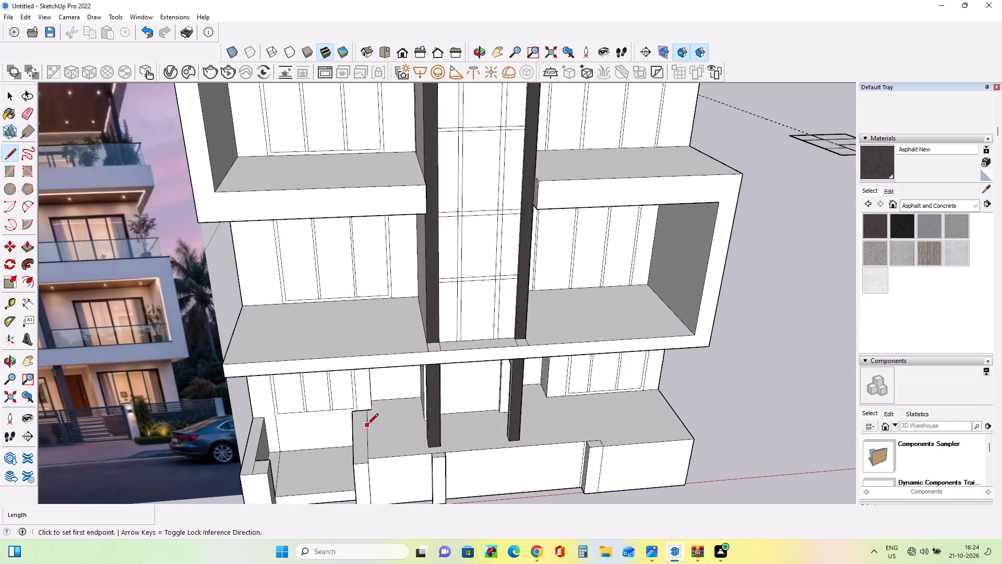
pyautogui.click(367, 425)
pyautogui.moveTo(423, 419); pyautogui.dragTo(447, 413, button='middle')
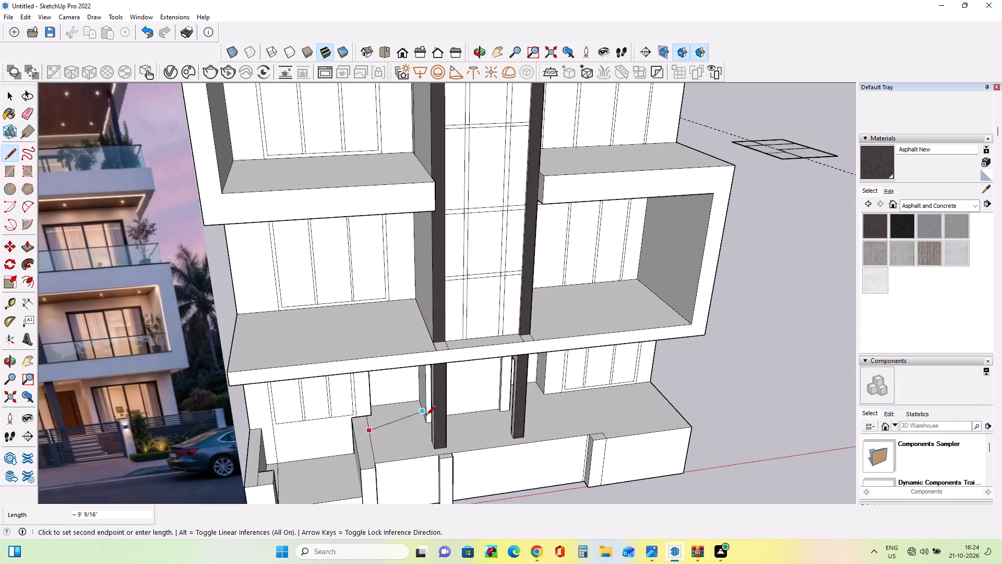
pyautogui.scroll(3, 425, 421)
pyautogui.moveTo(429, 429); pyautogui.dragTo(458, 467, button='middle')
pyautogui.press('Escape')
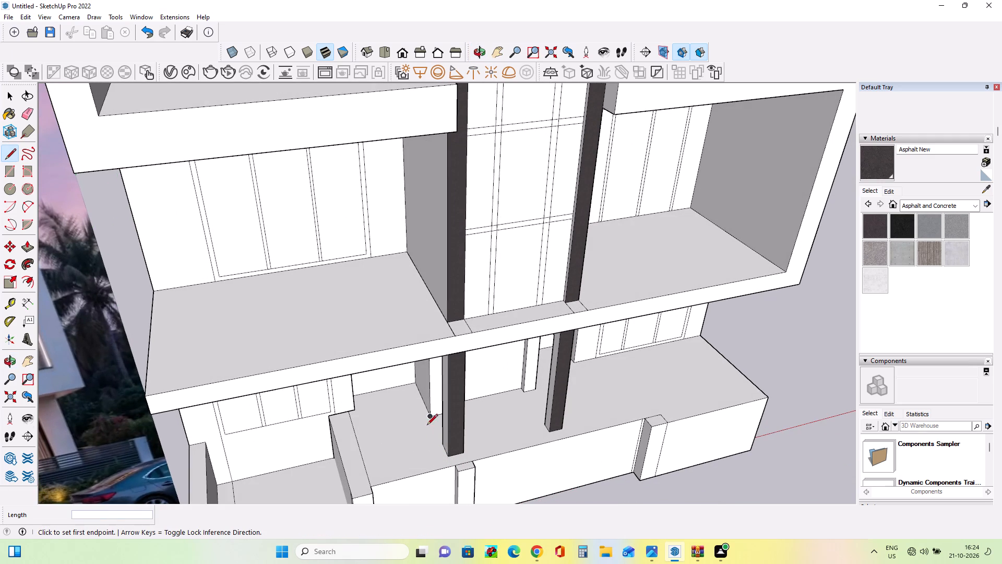
# Draw a line across the plinth top from the entrance recess's side wall to the landing-side border line.
pyautogui.click(425, 408)
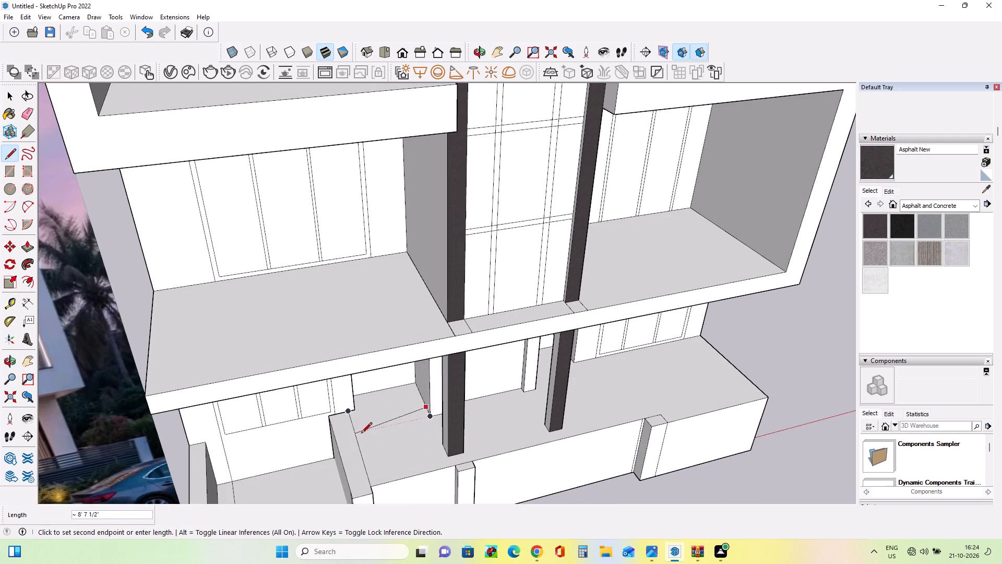
pyautogui.click(350, 428)
# Draw two consecutive step rectangles in front of that line, 8' 5 3/4" wide and about 1' 7" and 1' 9" deep.
pyautogui.moveTo(395, 479); pyautogui.dragTo(395, 494, button='middle')
pyautogui.moveTo(353, 449); pyautogui.dragTo(373, 509, button='middle')
pyautogui.scroll(7, 392, 422)
pyautogui.moveTo(418, 536); pyautogui.dragTo(401, 516, button='middle')
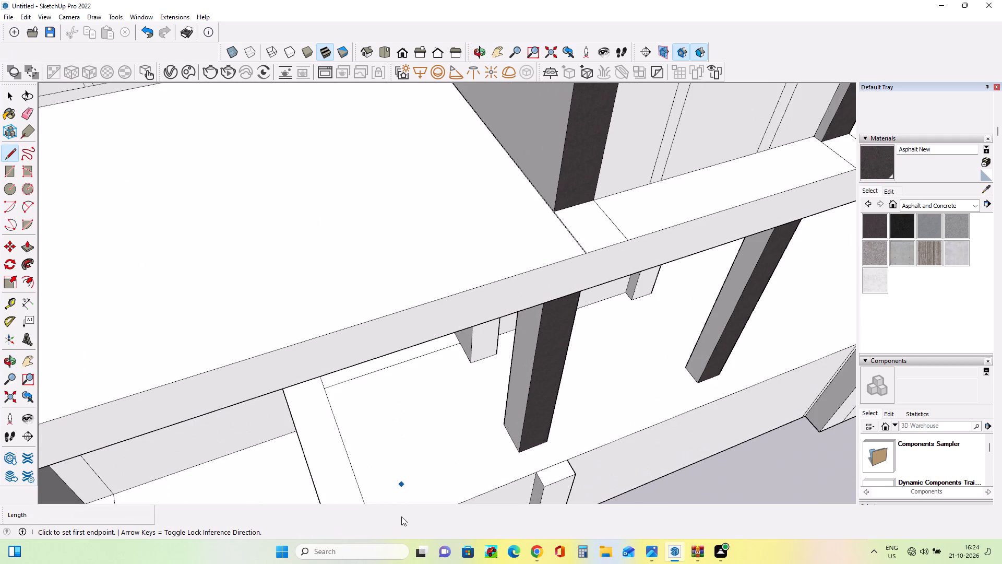
pyautogui.moveTo(401, 516); pyautogui.dragTo(372, 415, button='middle')
pyautogui.moveTo(384, 435); pyautogui.dragTo(347, 350, button='middle')
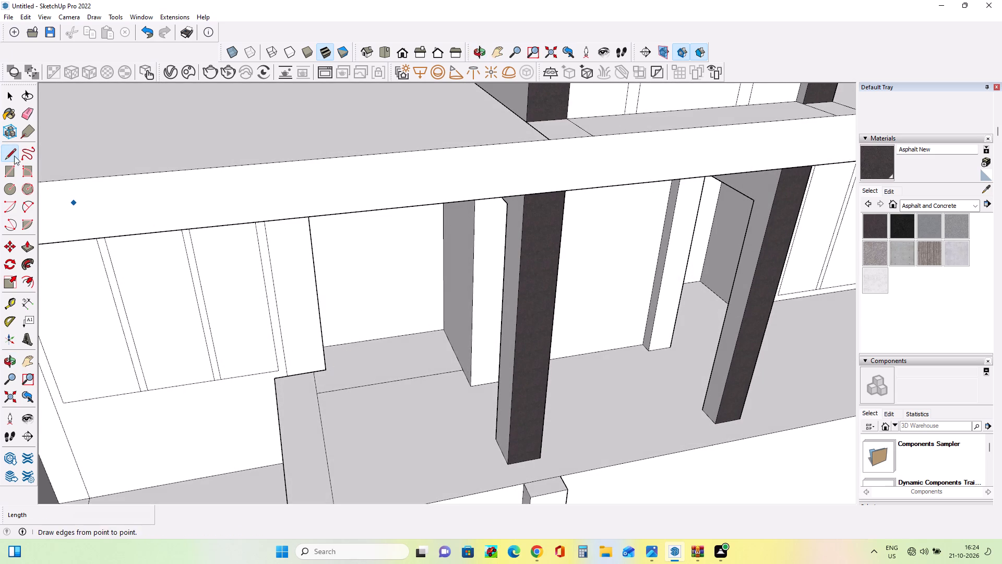
pyautogui.click(12, 169)
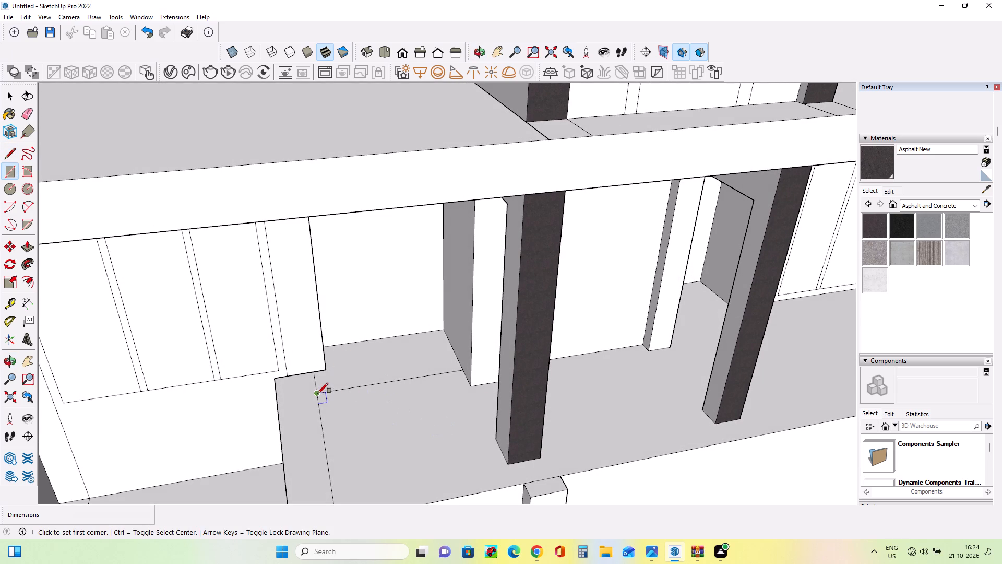
pyautogui.click(318, 393)
pyautogui.click(471, 384)
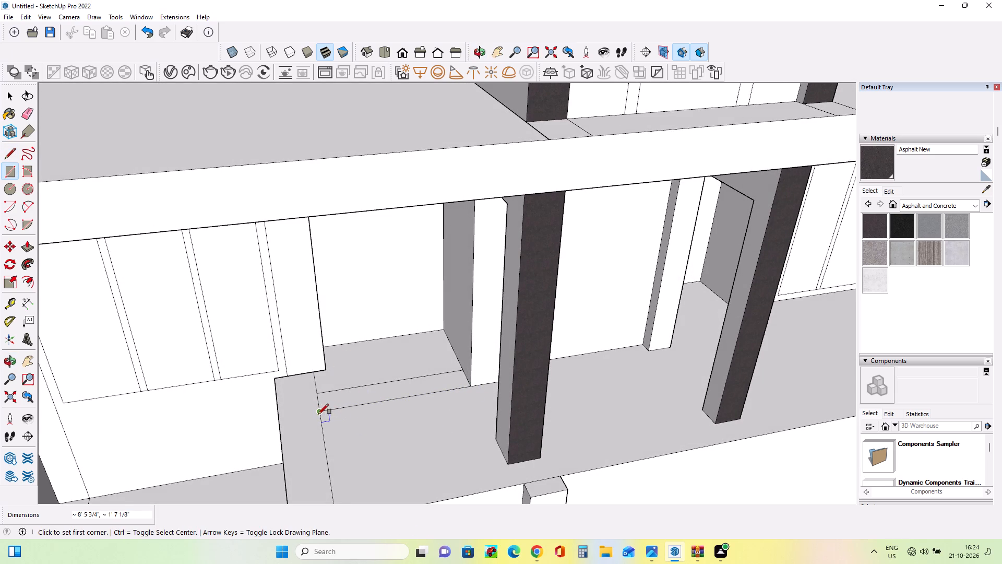
pyautogui.click(318, 414)
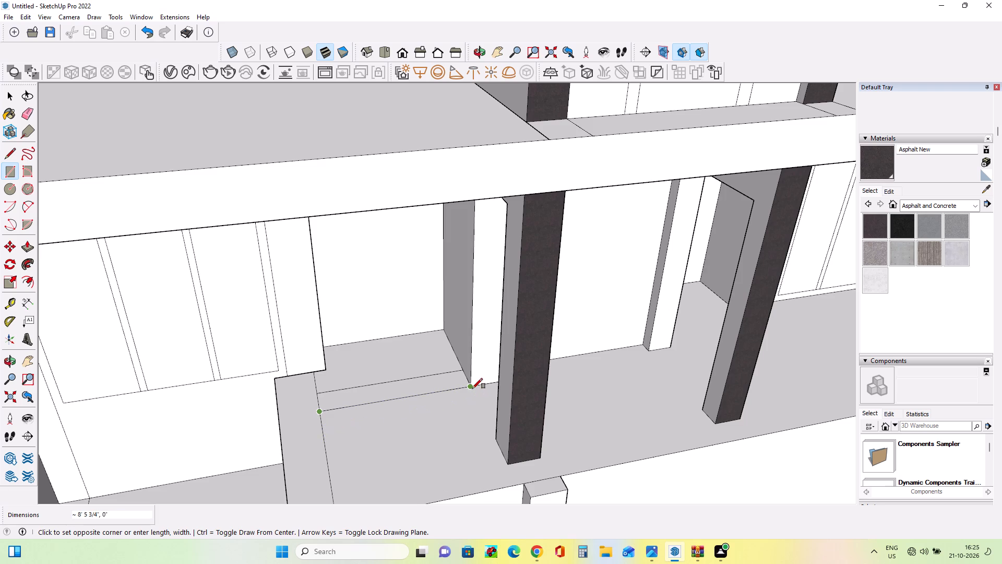
pyautogui.click(472, 388)
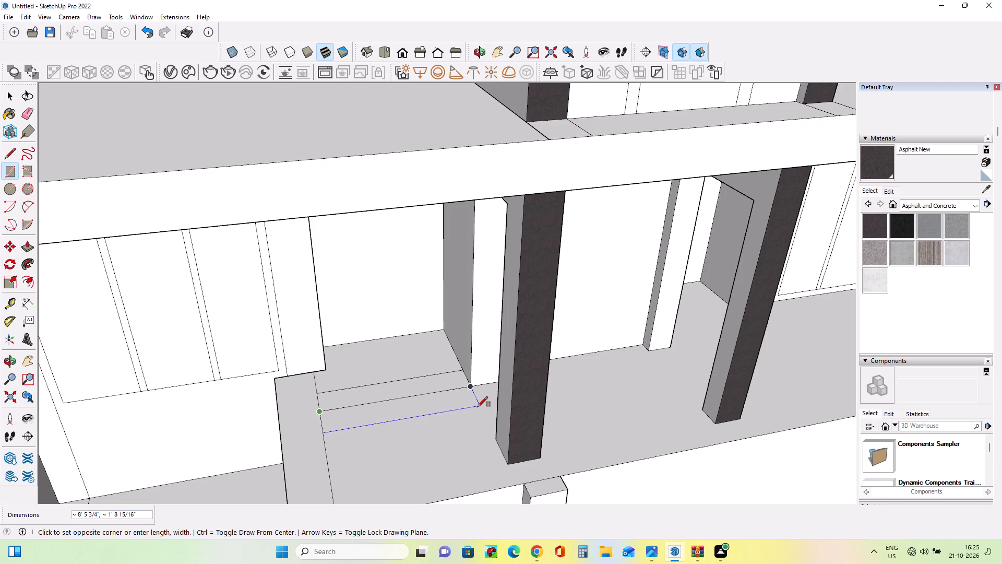
pyautogui.click(478, 407)
# Add two more step rectangles toward the plinth's front, 8' 5 3/4" wide and about 1' 4 5/8" and 1' 7 9/16" deep.
pyautogui.moveTo(465, 435); pyautogui.dragTo(451, 403, button='middle')
pyautogui.scroll(-5, 451, 403)
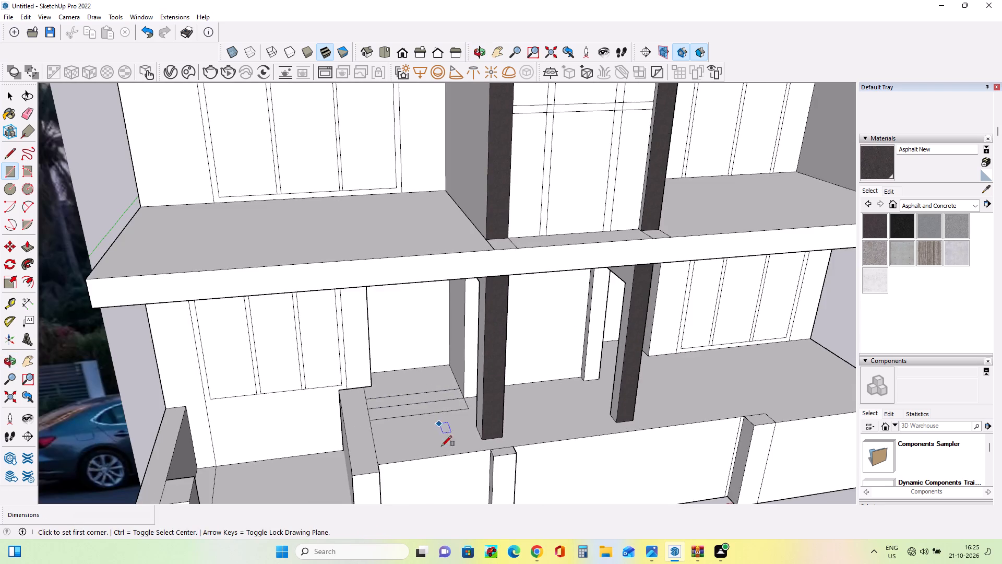
pyautogui.moveTo(442, 446); pyautogui.dragTo(445, 465, button='middle')
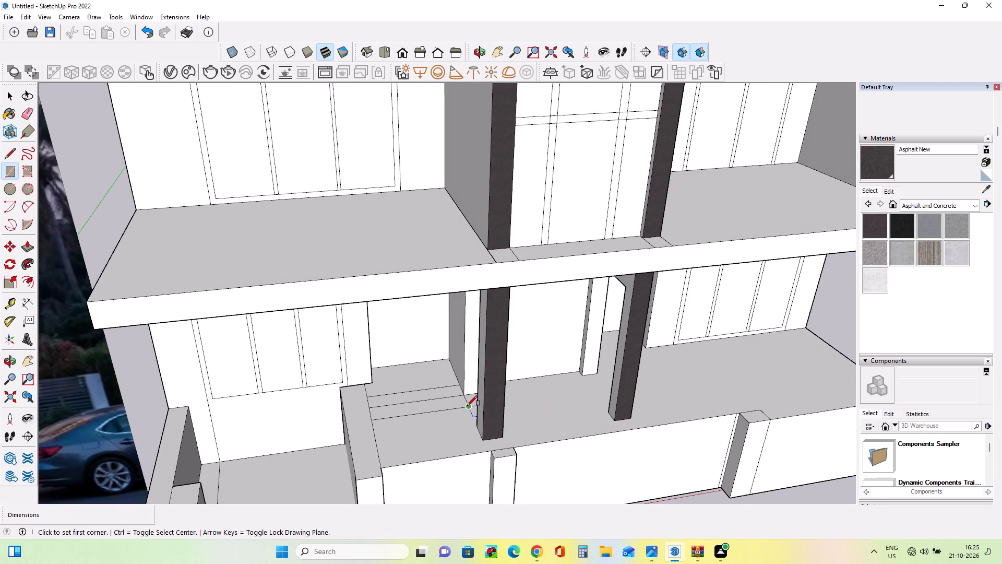
pyautogui.click(467, 406)
pyautogui.click(374, 430)
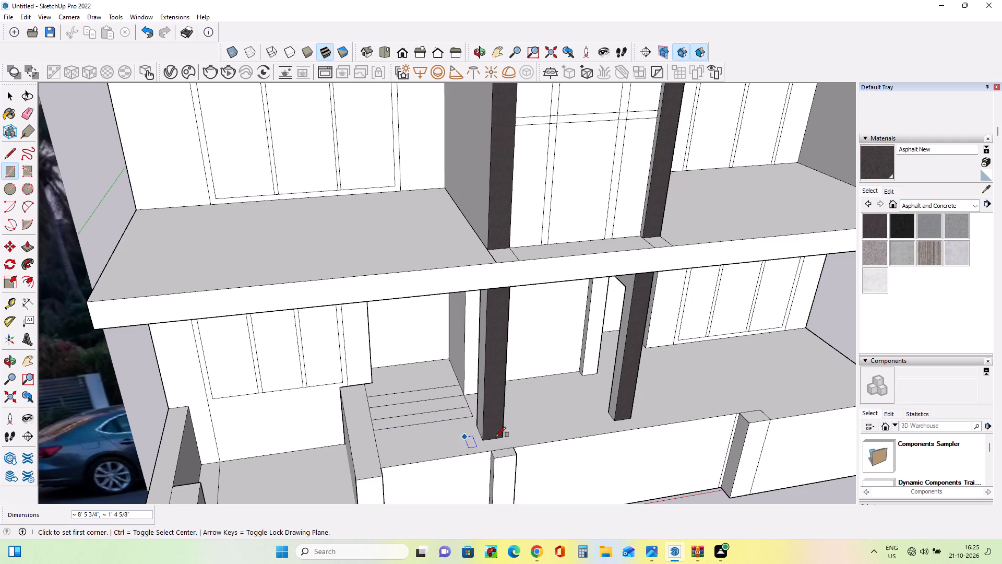
pyautogui.moveTo(501, 448); pyautogui.dragTo(506, 466, button='middle')
pyautogui.scroll(3, 481, 425)
pyautogui.click(469, 414)
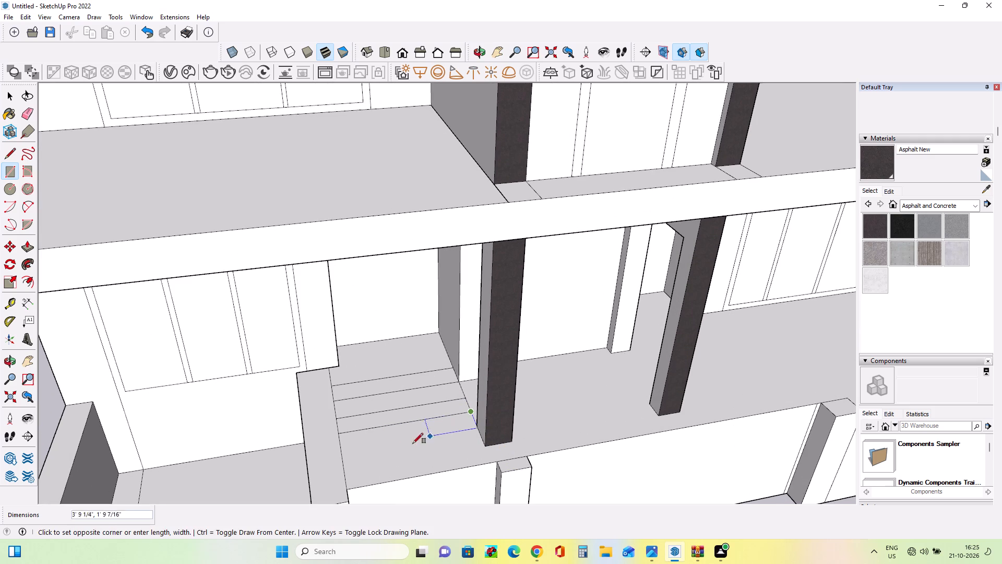
pyautogui.click(343, 452)
# Draw the last two step rectangles beside the near front pillar, ending at the plinth's front edge.
pyautogui.moveTo(493, 463); pyautogui.dragTo(496, 476, button='middle')
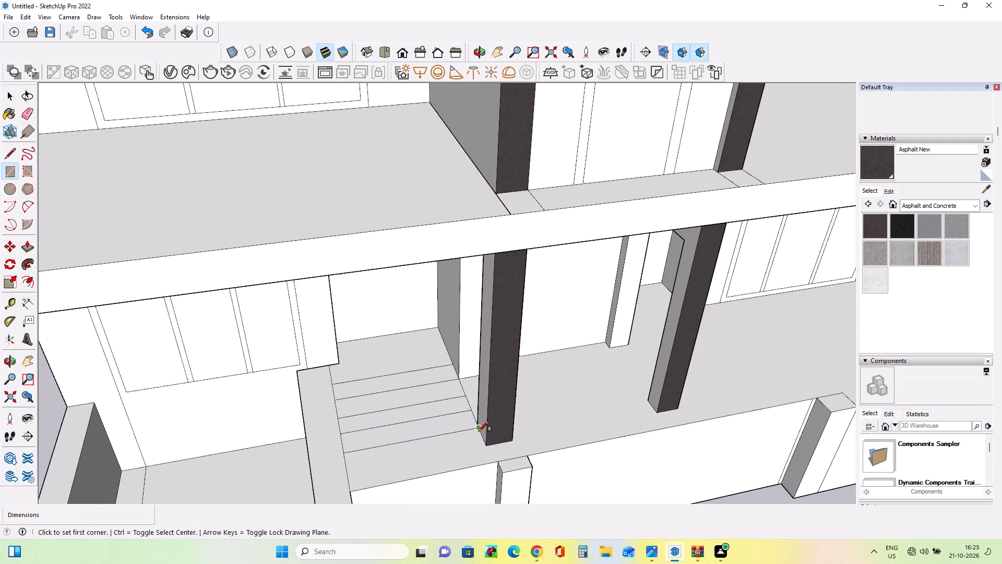
pyautogui.click(479, 431)
pyautogui.click(347, 471)
pyautogui.moveTo(476, 471); pyautogui.dragTo(475, 464, button='middle')
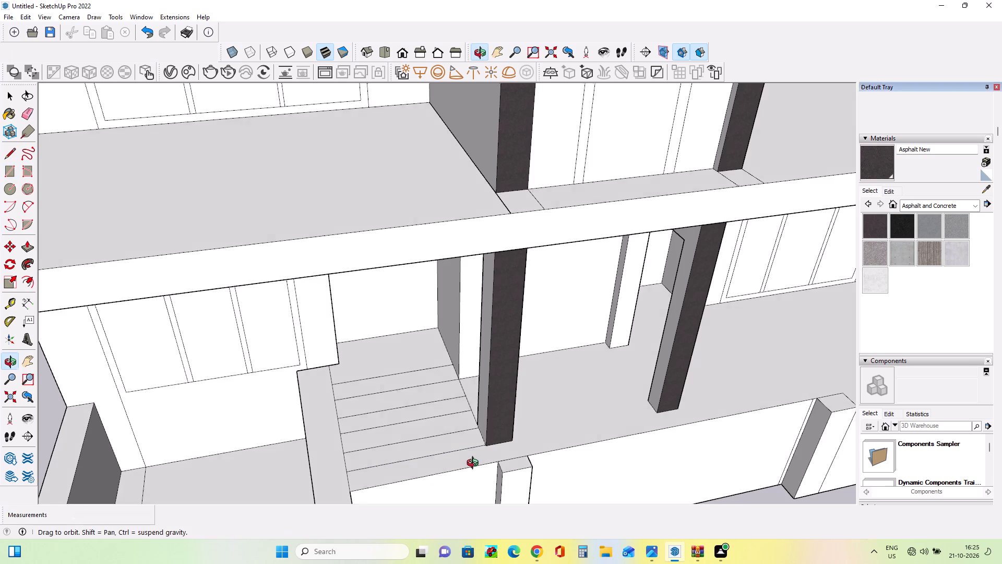
pyautogui.moveTo(475, 464); pyautogui.dragTo(474, 458, button='middle')
pyautogui.moveTo(482, 446); pyautogui.dragTo(474, 451)
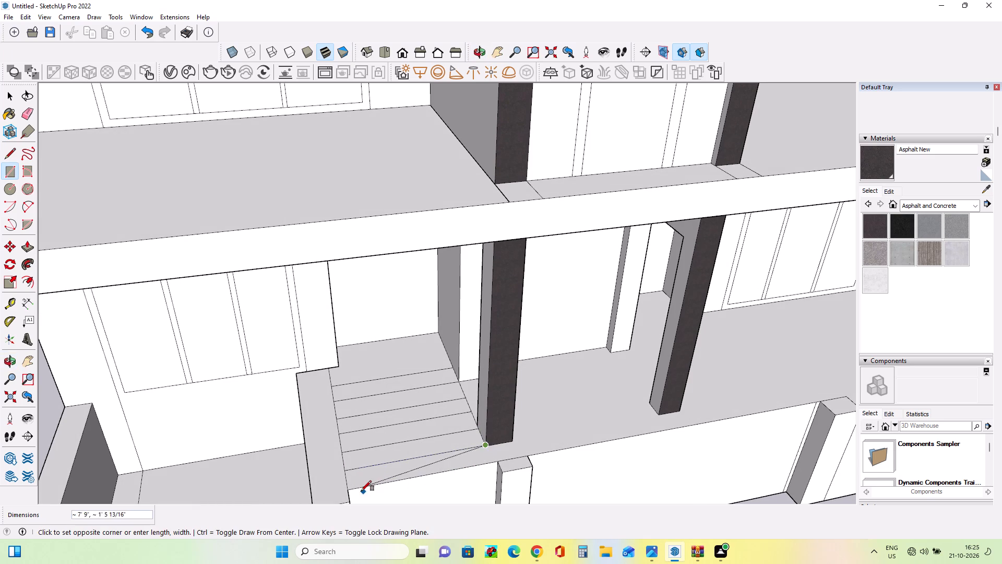
pyautogui.click(351, 489)
# Draw a riser rectangle about 8' 5 3/4" by 1' 5" on the plinth's front face, directly below the step outlines.
pyautogui.moveTo(407, 492); pyautogui.dragTo(405, 456, button='middle')
pyautogui.scroll(-5, 405, 456)
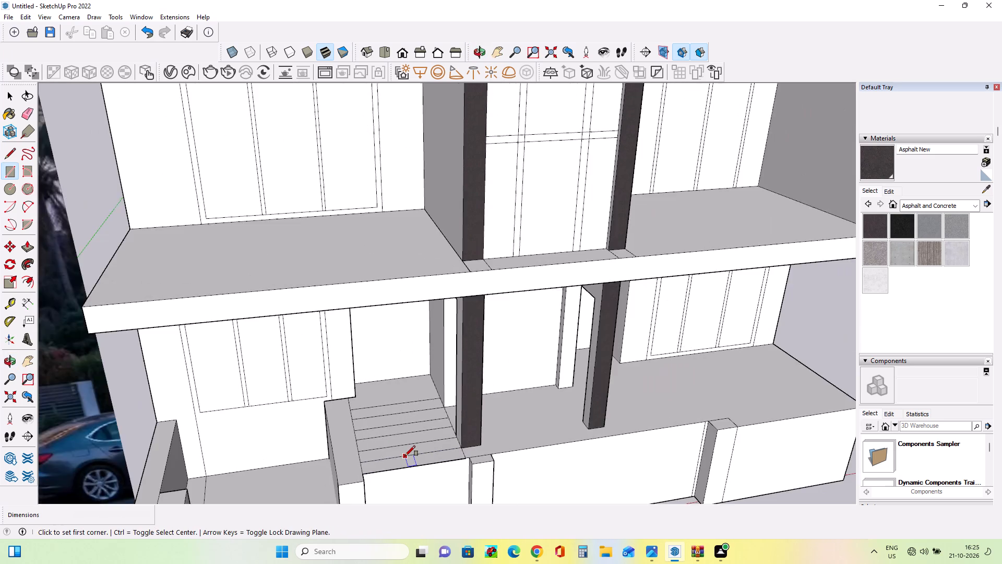
pyautogui.scroll(-3, 405, 456)
pyautogui.moveTo(409, 478); pyautogui.dragTo(409, 433, button='middle')
pyautogui.scroll(-8, 409, 433)
pyautogui.scroll(3, 420, 462)
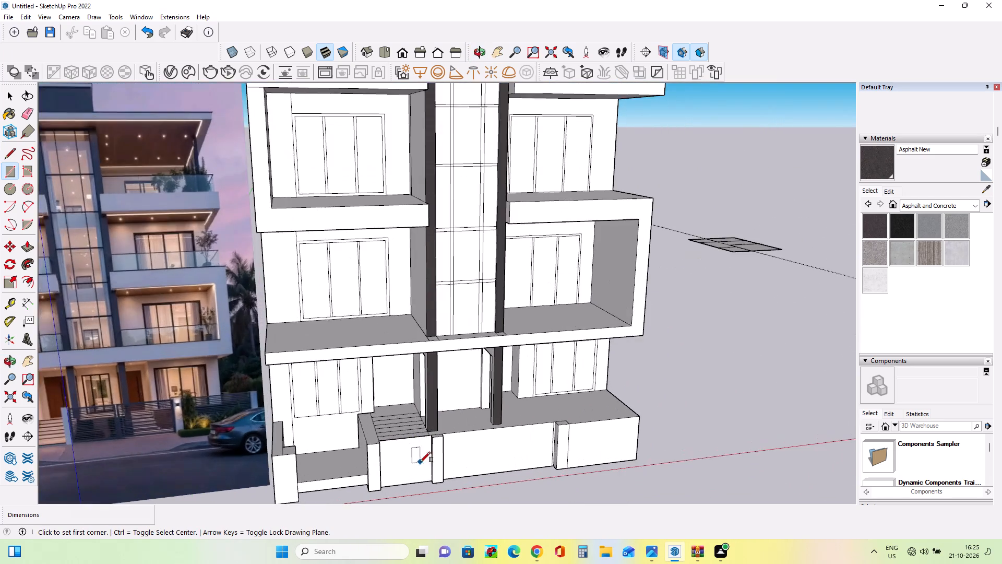
pyautogui.scroll(7, 420, 462)
pyautogui.scroll(-1, 420, 471)
pyautogui.scroll(2, 420, 471)
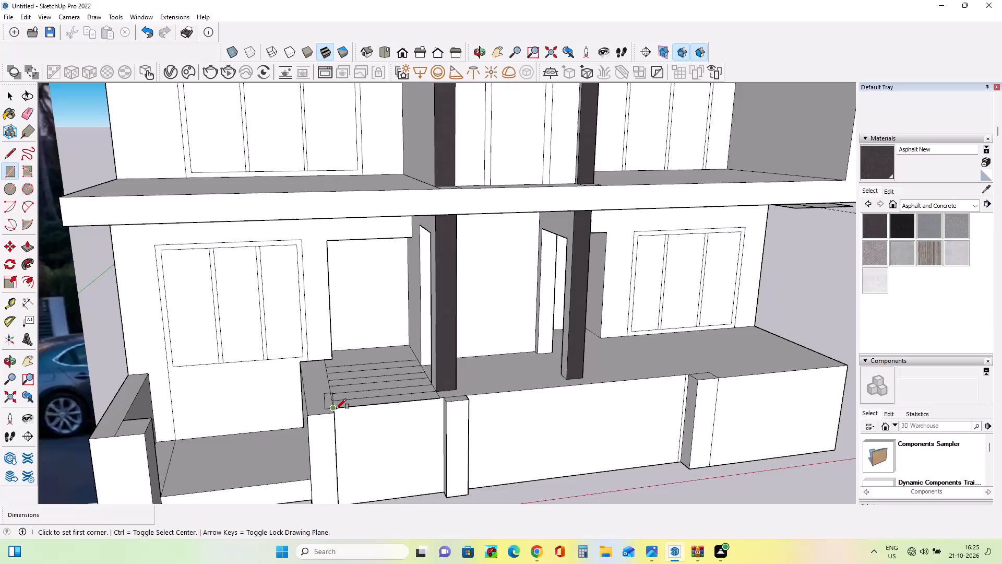
pyautogui.click(336, 409)
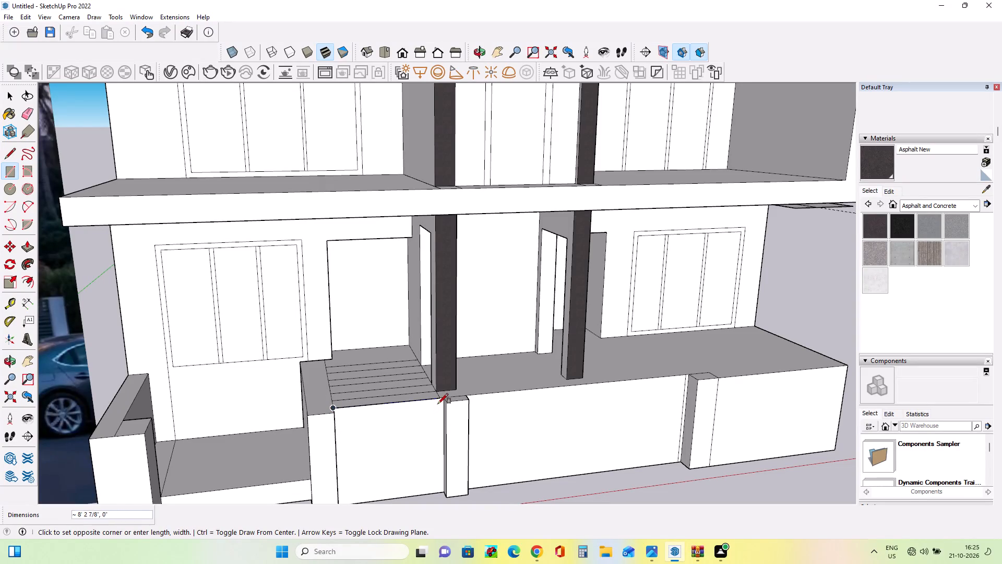
pyautogui.click(439, 399)
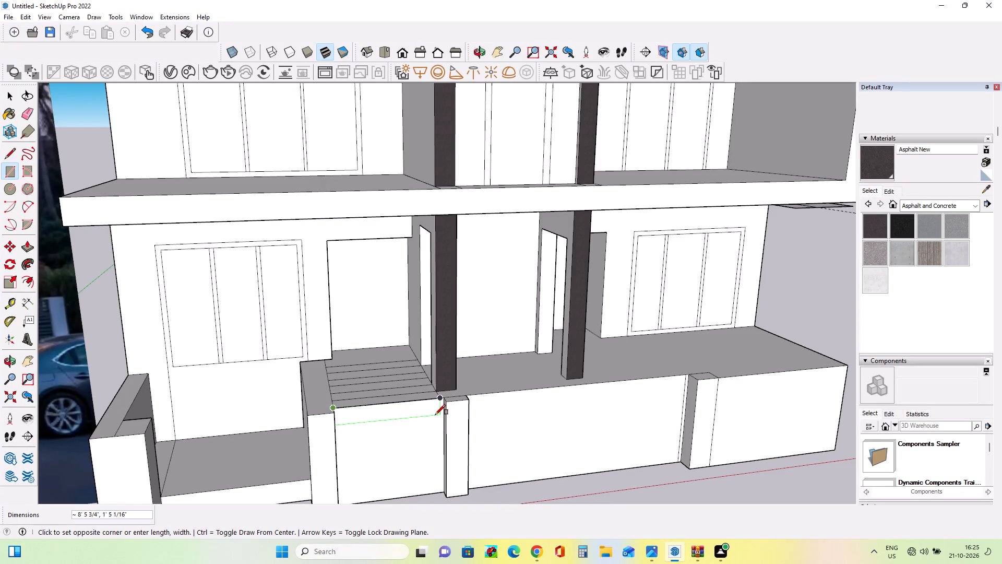
pyautogui.click(435, 415)
# Draw a second riser rectangle about 8' 5 3/4" by 1' 2 1/2" directly beneath the first on the plinth's front face.
pyautogui.moveTo(448, 449); pyautogui.dragTo(414, 421, button='middle')
pyautogui.scroll(4, 345, 427)
pyautogui.moveTo(360, 439); pyautogui.dragTo(242, 455, button='middle')
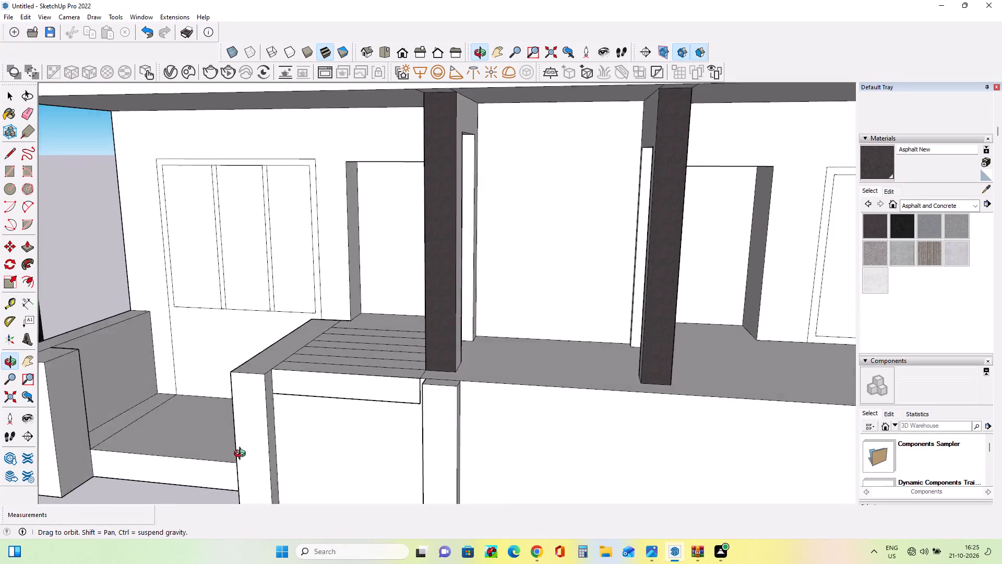
pyautogui.moveTo(242, 455); pyautogui.dragTo(415, 488, button='middle')
pyautogui.scroll(2, 447, 438)
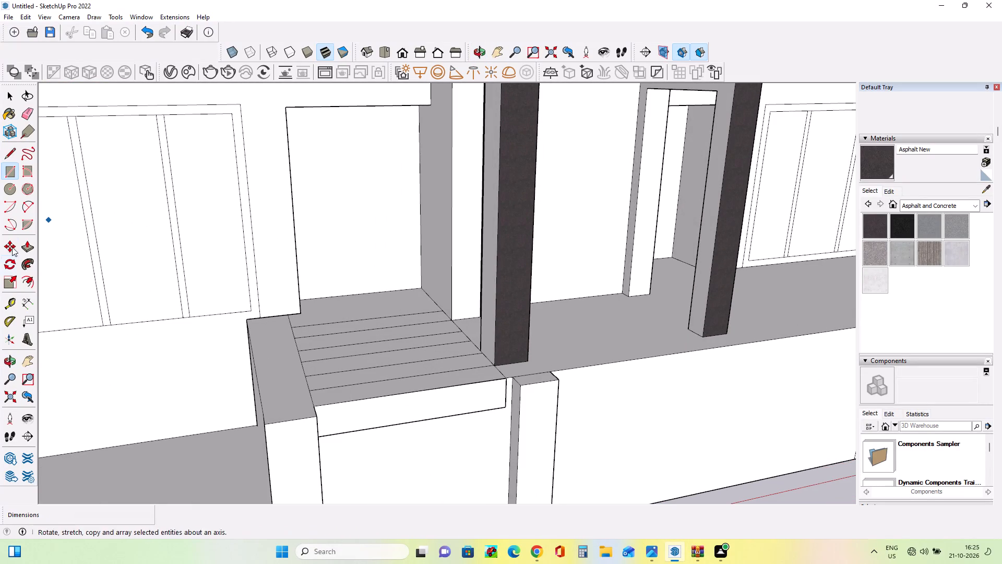
pyautogui.click(25, 249)
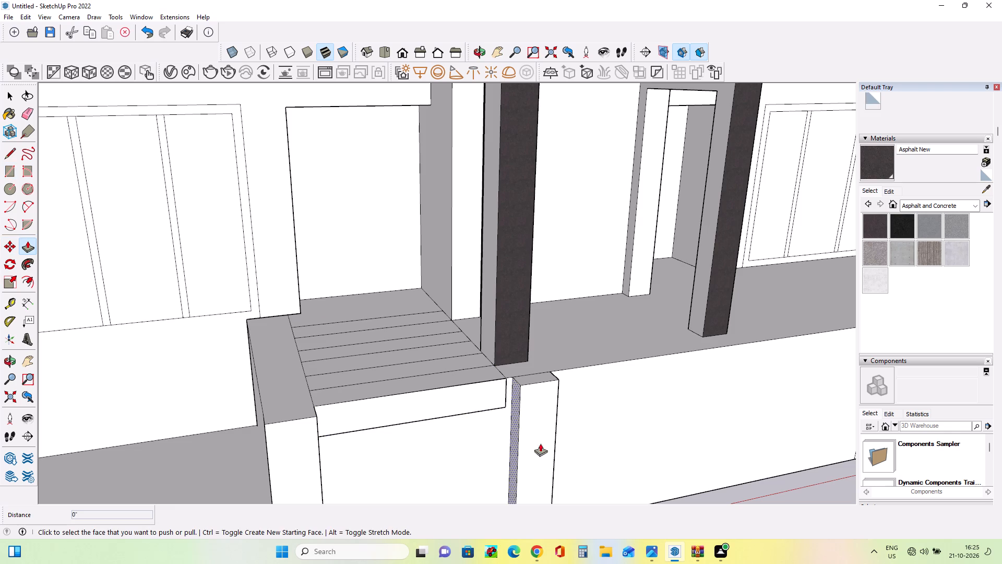
pyautogui.click(6, 175)
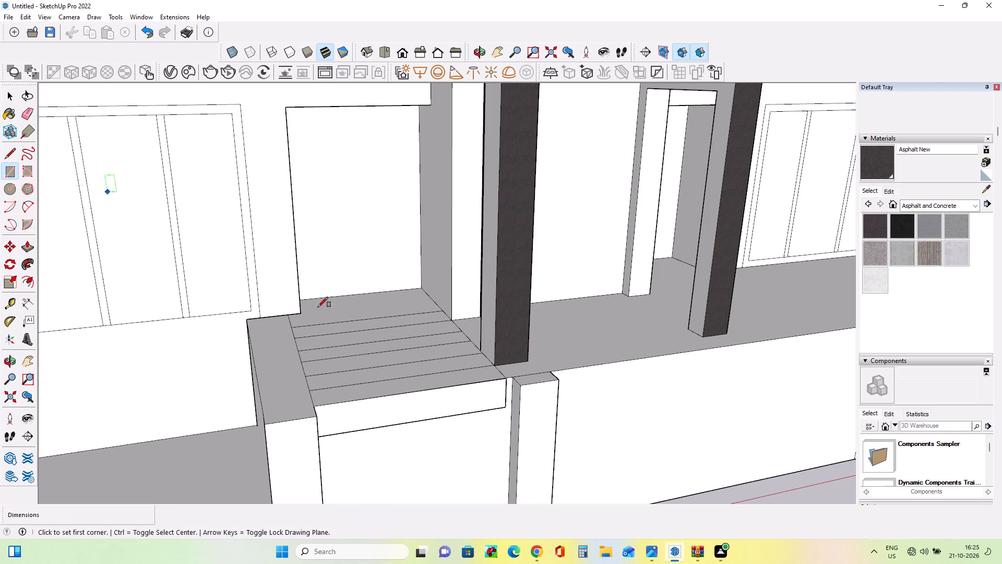
pyautogui.moveTo(375, 408); pyautogui.dragTo(321, 411, button='middle')
pyautogui.scroll(2, 460, 436)
pyautogui.moveTo(468, 429); pyautogui.dragTo(464, 357, button='middle')
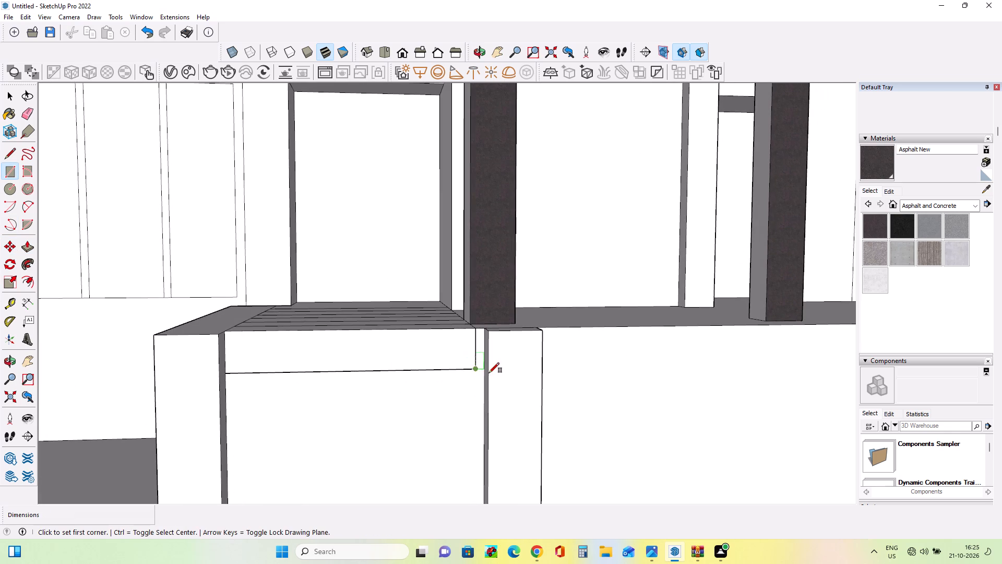
pyautogui.moveTo(475, 369); pyautogui.dragTo(468, 370)
pyautogui.moveTo(194, 444); pyautogui.dragTo(188, 446, button='middle')
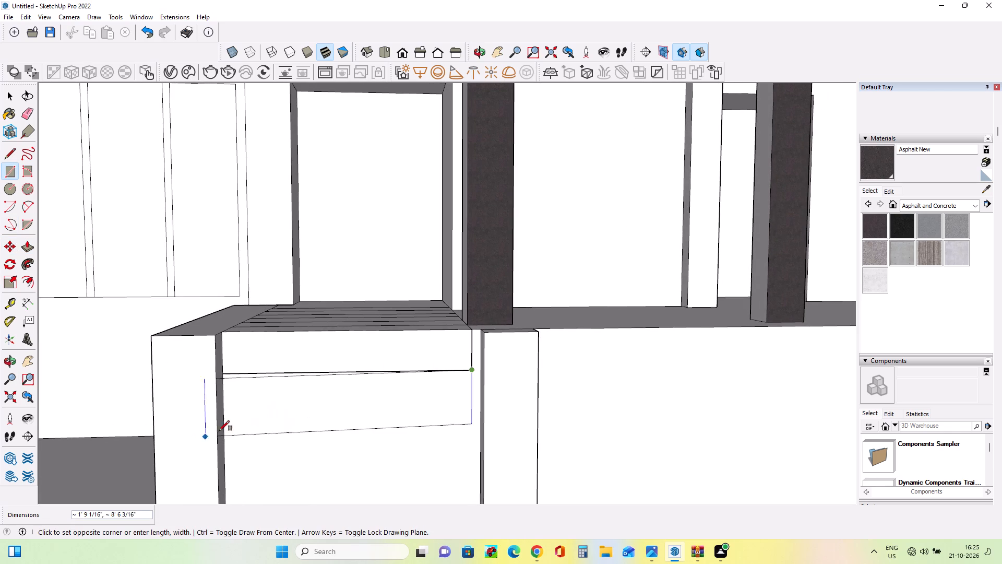
pyautogui.click(226, 409)
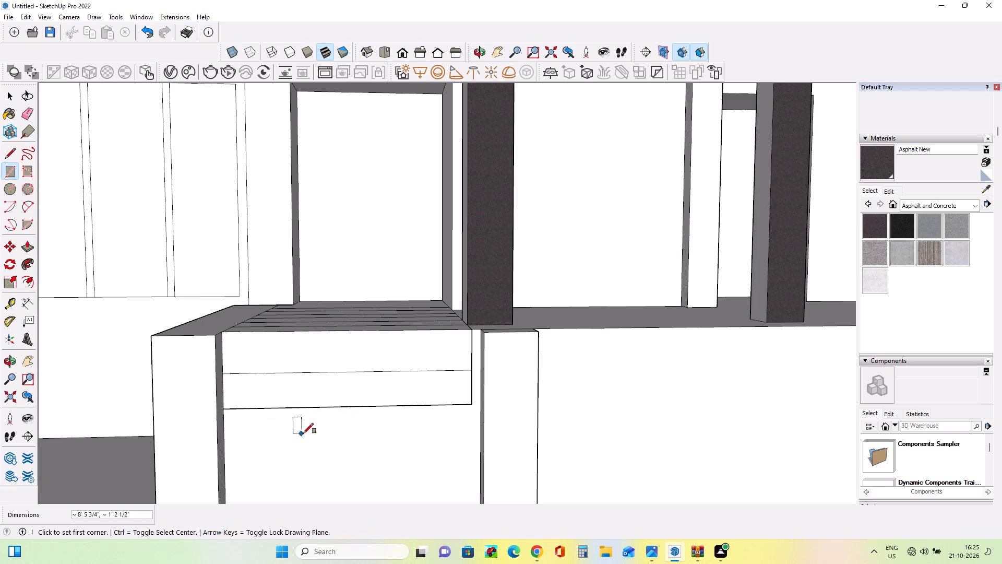
# Draw a third riser rectangle about 8' 5 3/4" by 1' 1 1/2" on the plinth's front face, directly beneath the second.
pyautogui.scroll(-3, 303, 433)
pyautogui.moveTo(349, 446); pyautogui.dragTo(393, 457, button='middle')
pyautogui.moveTo(449, 455); pyautogui.dragTo(472, 502, button='middle')
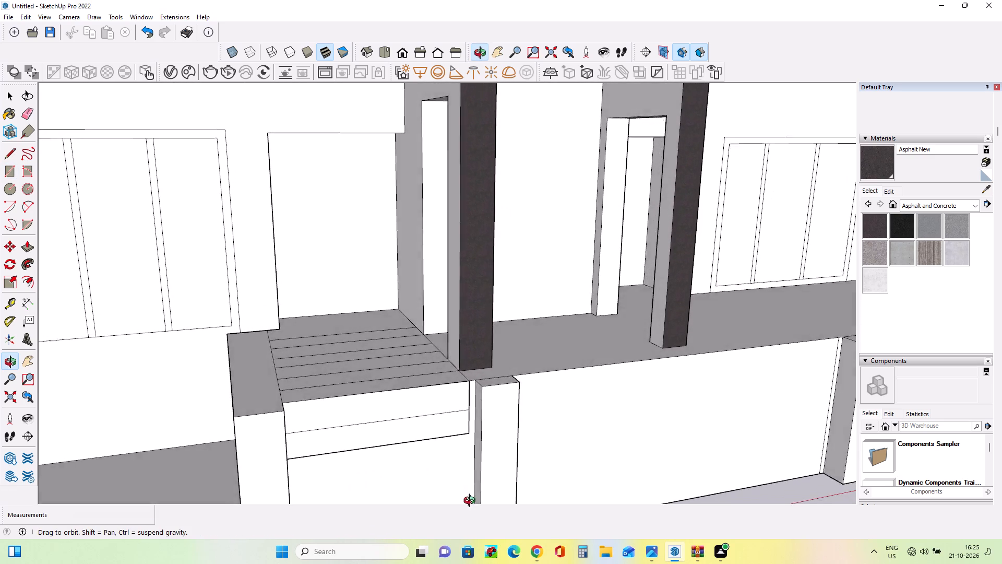
pyautogui.moveTo(472, 502); pyautogui.dragTo(462, 495, button='middle')
pyautogui.scroll(3, 484, 476)
pyautogui.moveTo(466, 475); pyautogui.dragTo(469, 415, button='middle')
pyautogui.scroll(-2, 469, 415)
pyautogui.middleClick(469, 415)
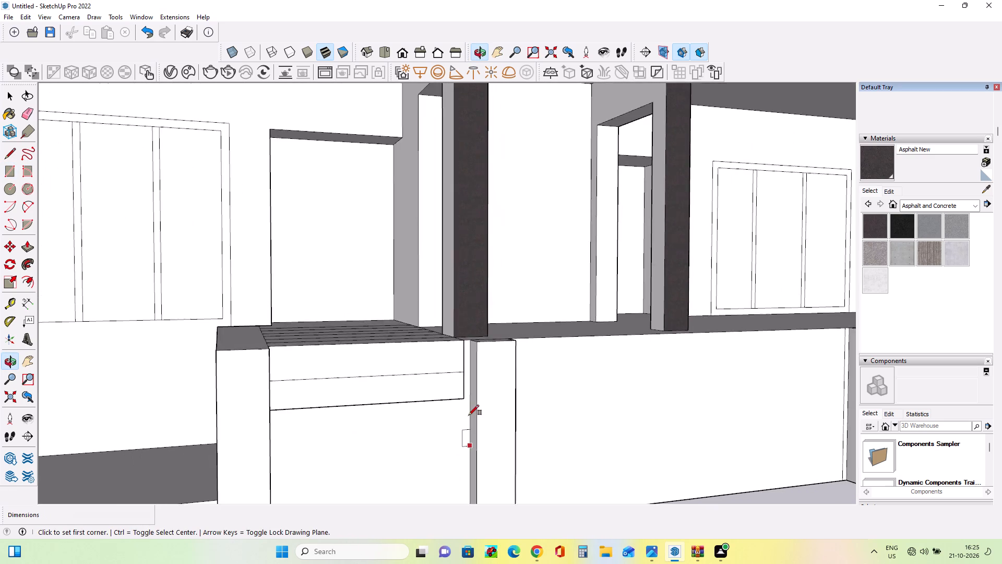
pyautogui.scroll(-6, 469, 415)
pyautogui.moveTo(465, 451); pyautogui.dragTo(450, 503, button='middle')
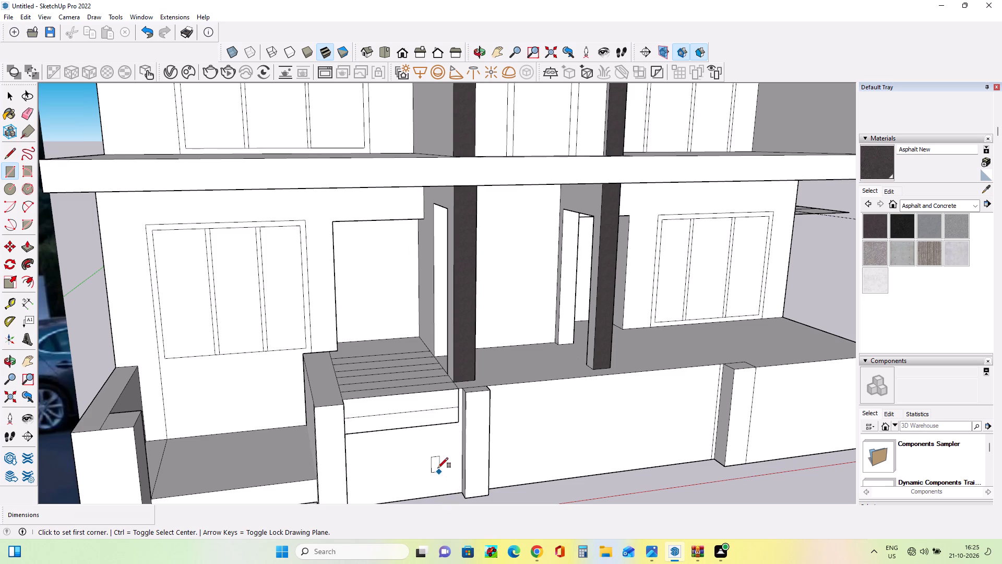
pyautogui.moveTo(436, 467); pyautogui.dragTo(438, 481, button='middle')
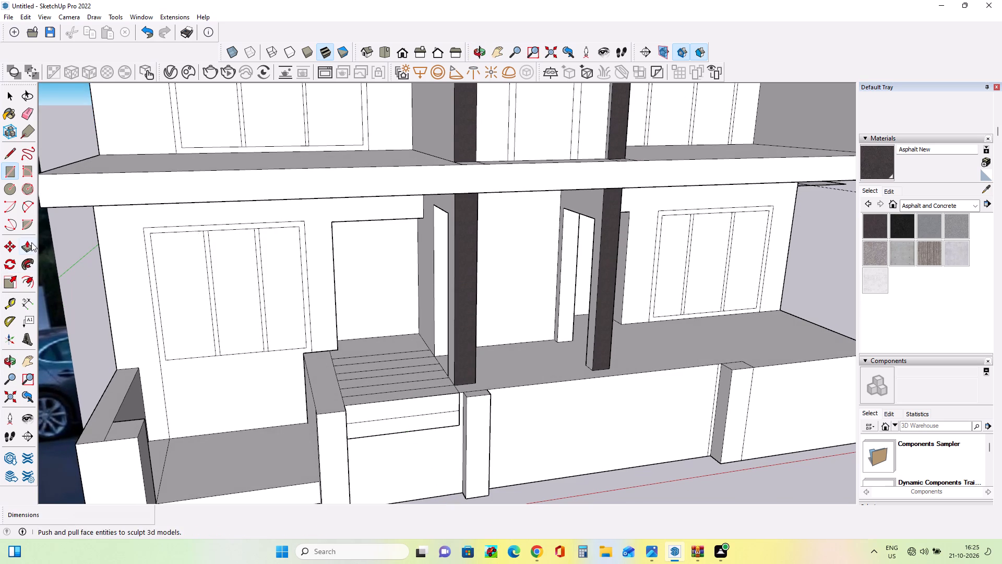
pyautogui.click(11, 176)
pyautogui.moveTo(391, 438); pyautogui.dragTo(356, 409, button='middle')
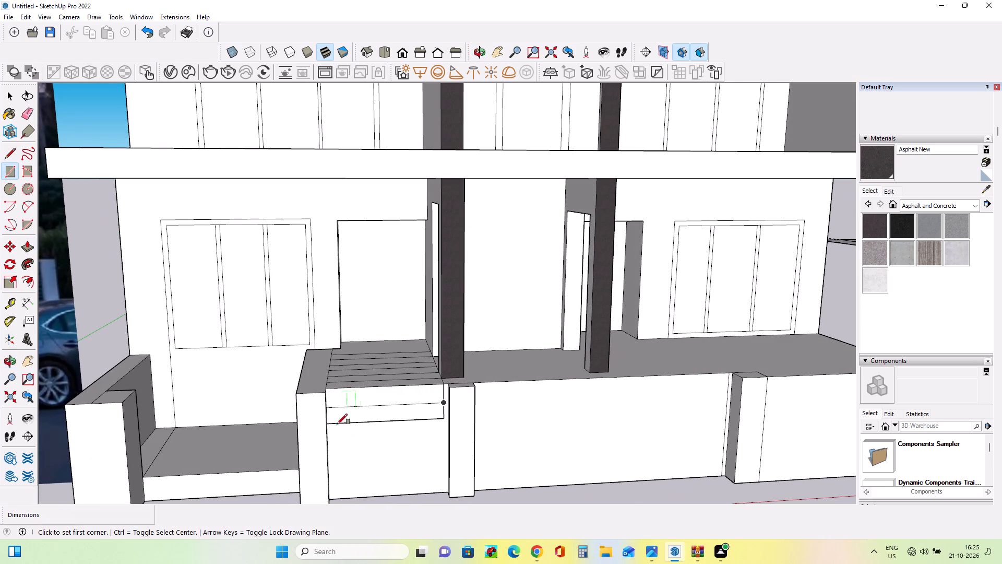
pyautogui.click(328, 426)
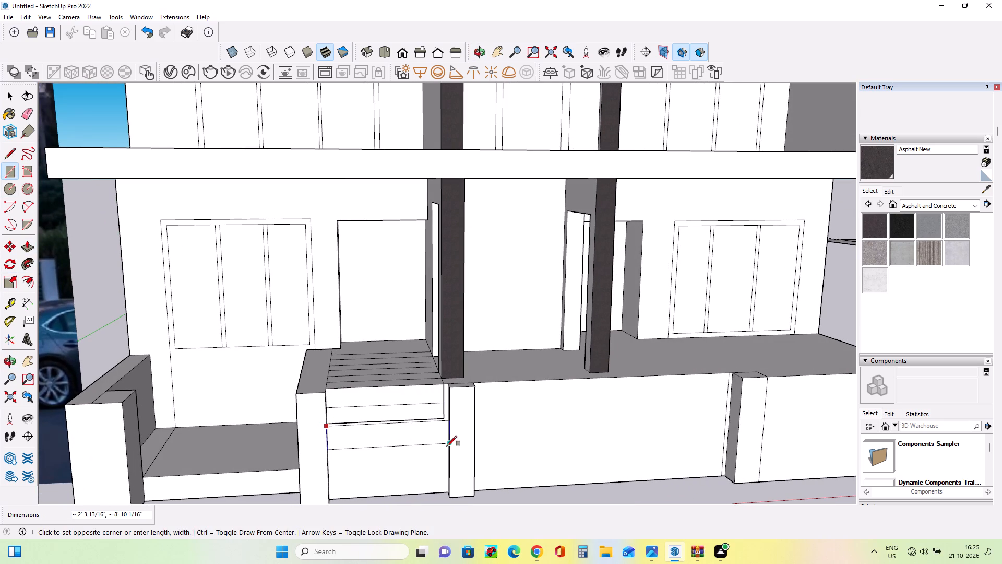
pyautogui.press('Escape')
pyautogui.moveTo(446, 448); pyautogui.dragTo(461, 416, button='middle')
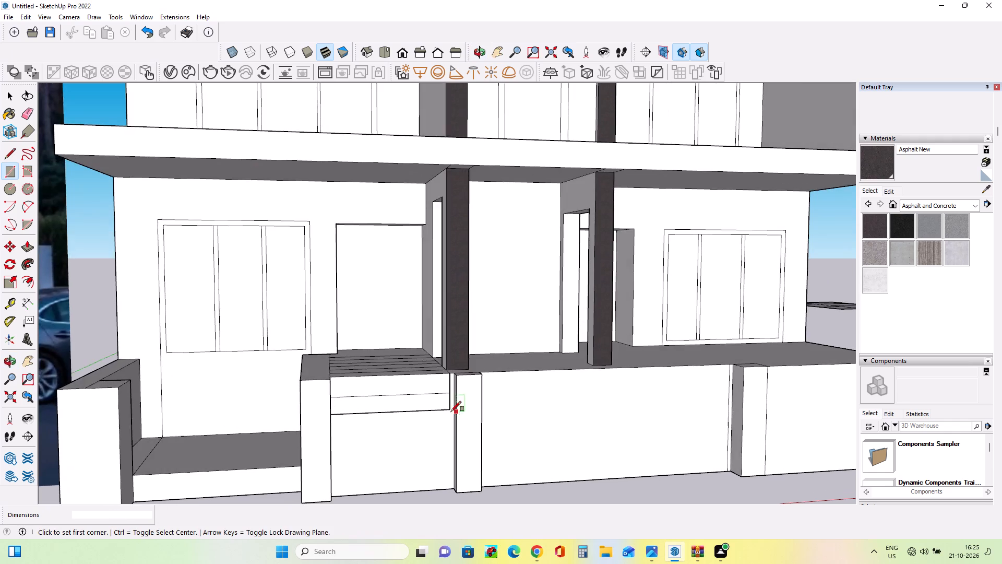
pyautogui.scroll(6, 448, 412)
pyautogui.click(450, 409)
pyautogui.moveTo(339, 444); pyautogui.dragTo(207, 457, button='middle')
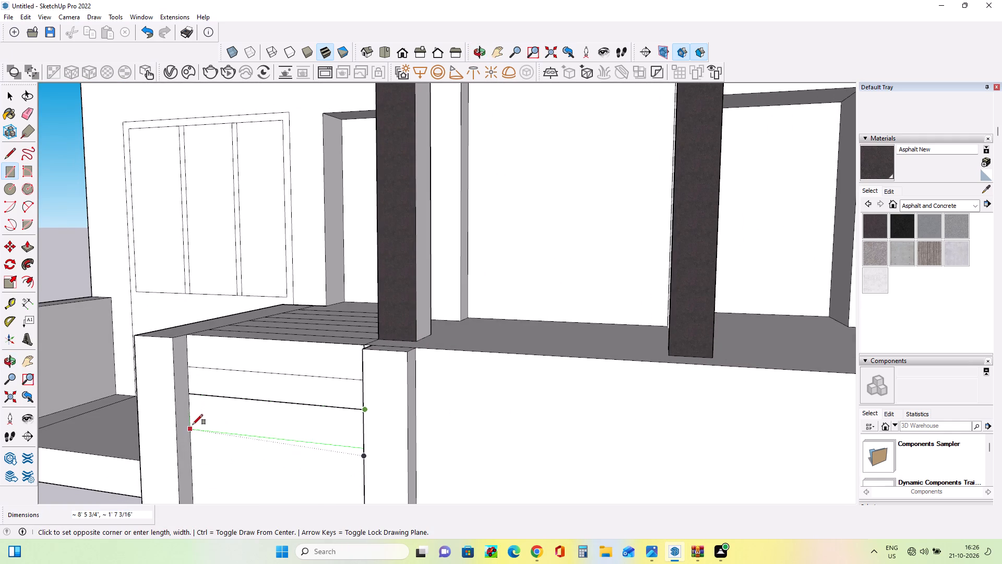
pyautogui.click(189, 419)
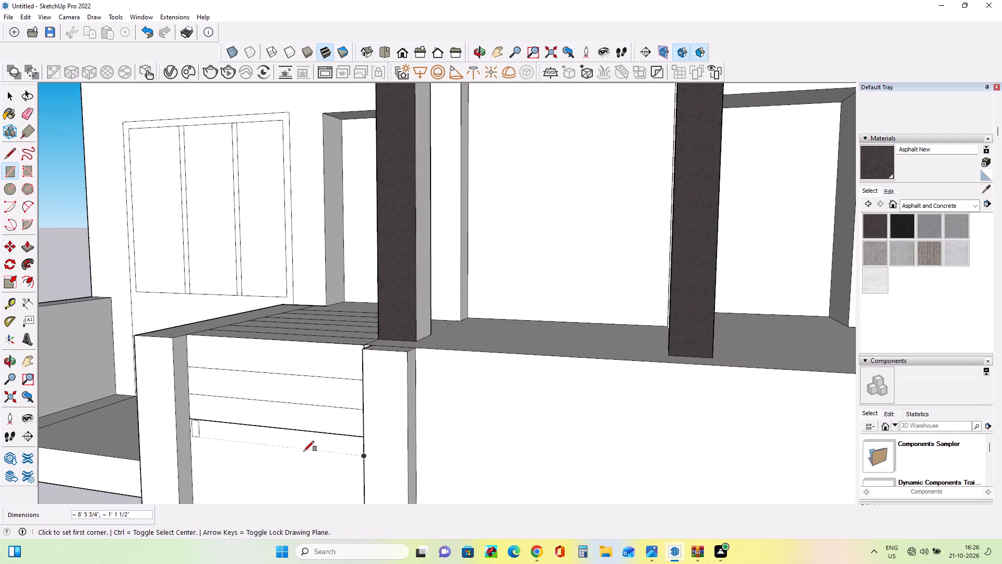
# Draw the fourth and fifth riser rectangles beneath the third, 8' 5 3/4" wide, the fourth about 1' 2 1/4" high.
pyautogui.moveTo(340, 456); pyautogui.dragTo(476, 424, button='middle')
pyautogui.click(470, 421)
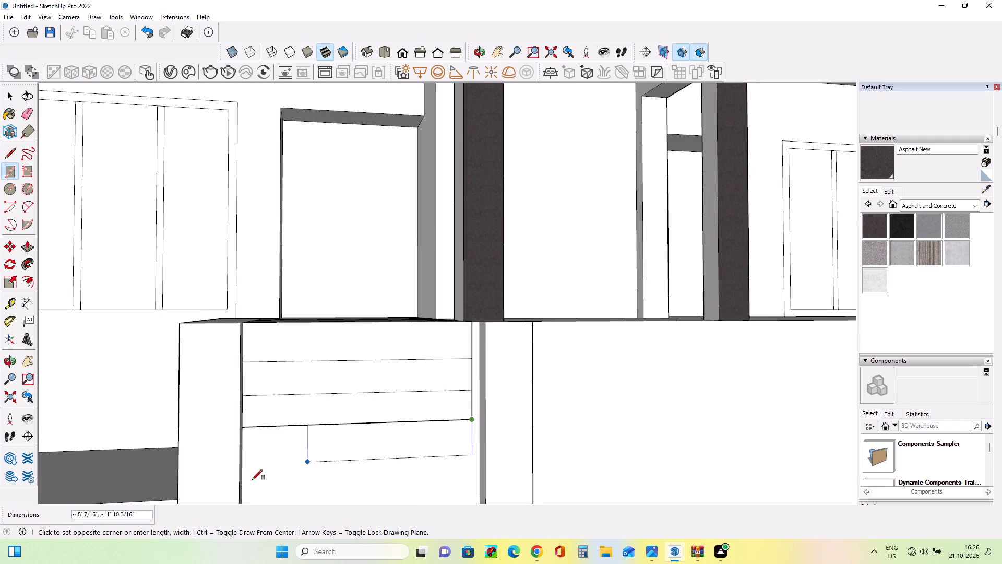
pyautogui.moveTo(288, 483); pyautogui.dragTo(194, 493, button='middle')
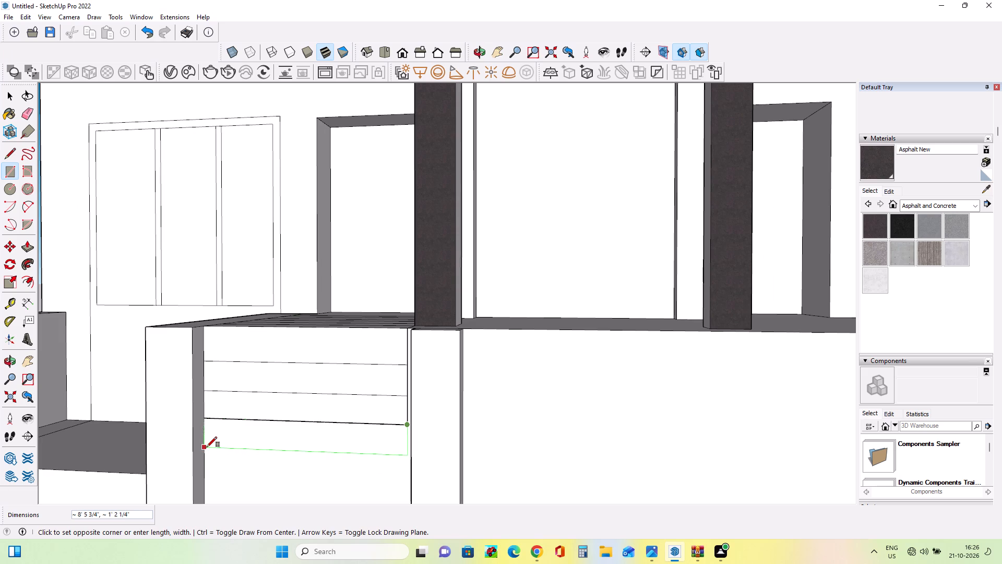
pyautogui.click(207, 447)
pyautogui.moveTo(276, 486); pyautogui.dragTo(352, 439, button='middle')
pyautogui.scroll(-5, 352, 439)
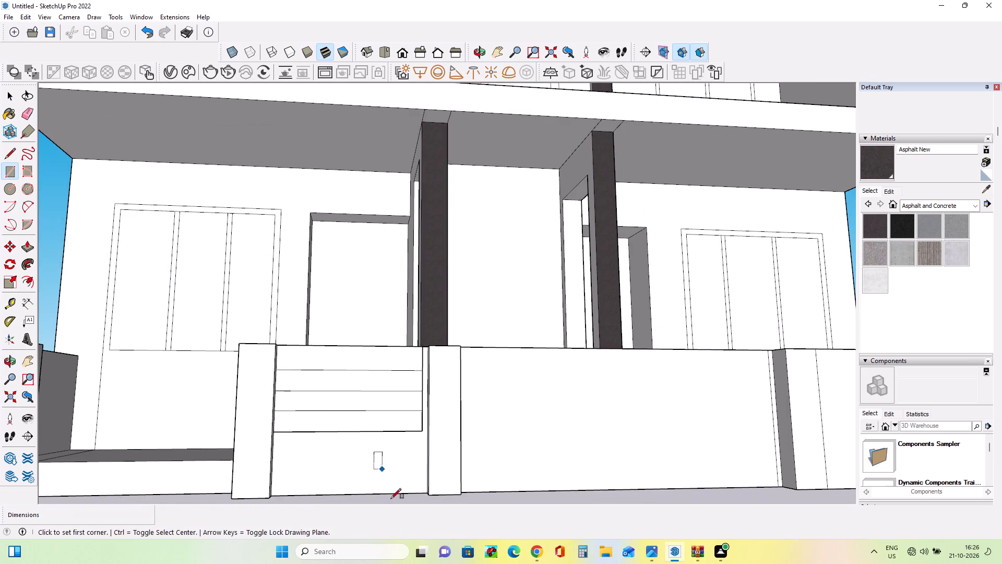
pyautogui.moveTo(391, 502); pyautogui.dragTo(390, 518, button='middle')
pyautogui.moveTo(421, 437); pyautogui.dragTo(415, 442)
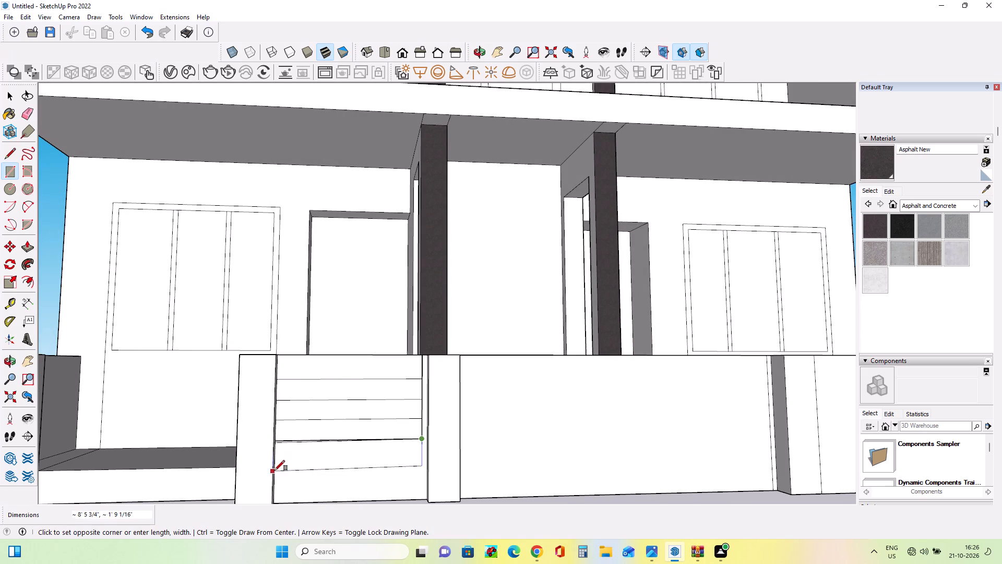
pyautogui.moveTo(280, 467); pyautogui.dragTo(150, 480, button='middle')
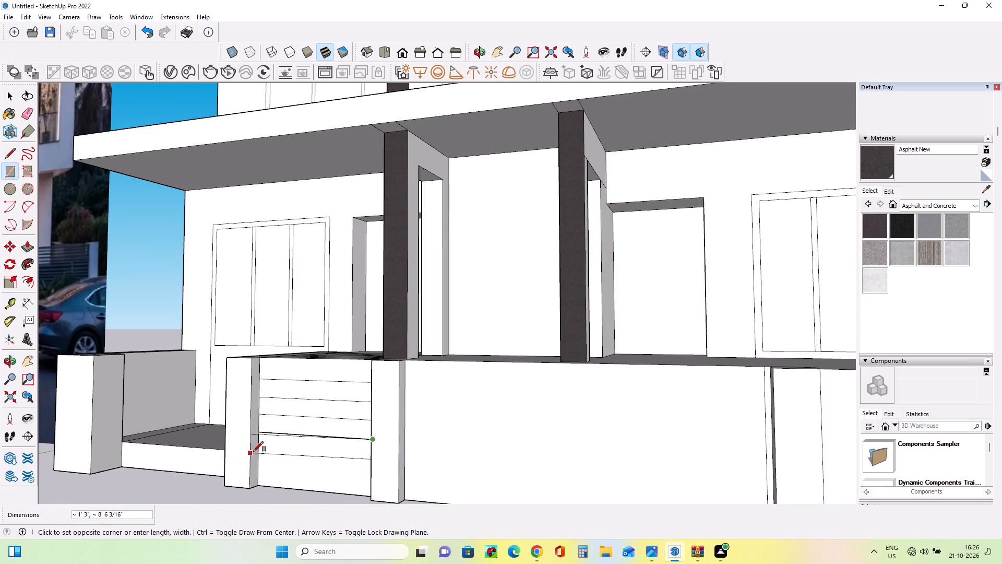
pyautogui.click(257, 450)
# Draw the last two riser rectangles down to the plinth's base, the lowest about 8' 5 3/4" by 1' 1 15/16".
pyautogui.moveTo(325, 494); pyautogui.dragTo(439, 470, button='middle')
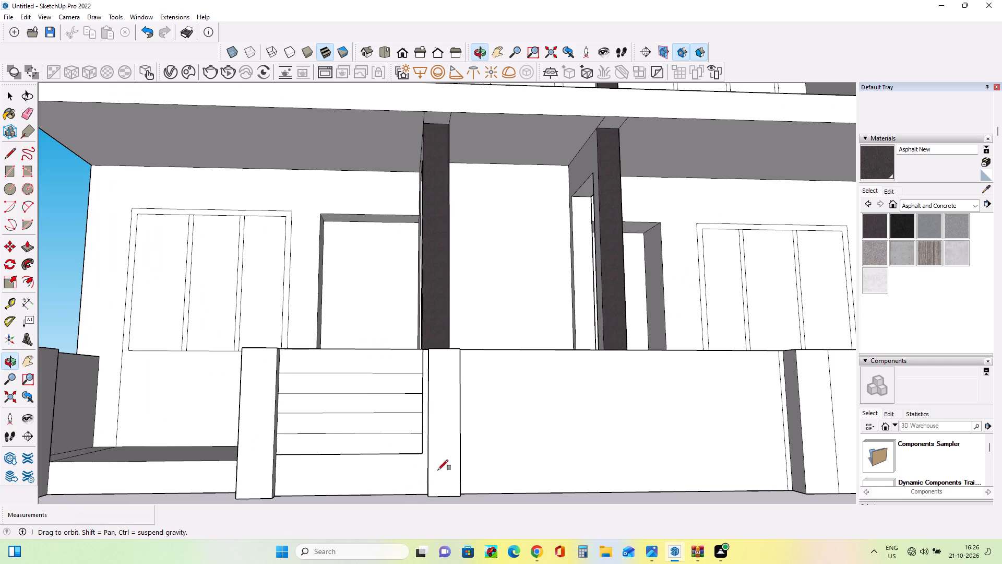
pyautogui.moveTo(423, 451); pyautogui.dragTo(412, 454)
pyautogui.moveTo(333, 480); pyautogui.dragTo(220, 488, button='middle')
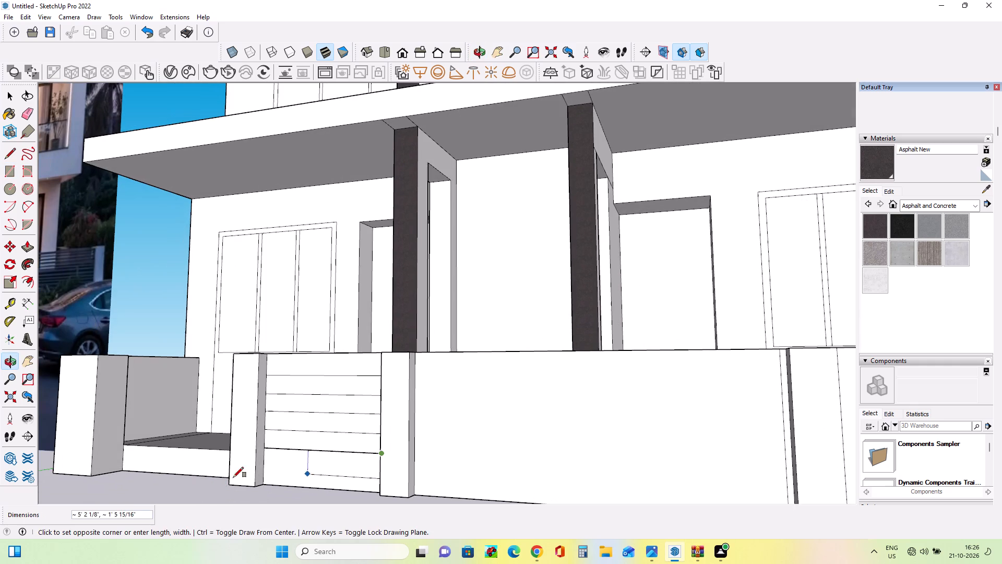
pyautogui.click(267, 466)
pyautogui.moveTo(317, 488); pyautogui.dragTo(414, 506, button='middle')
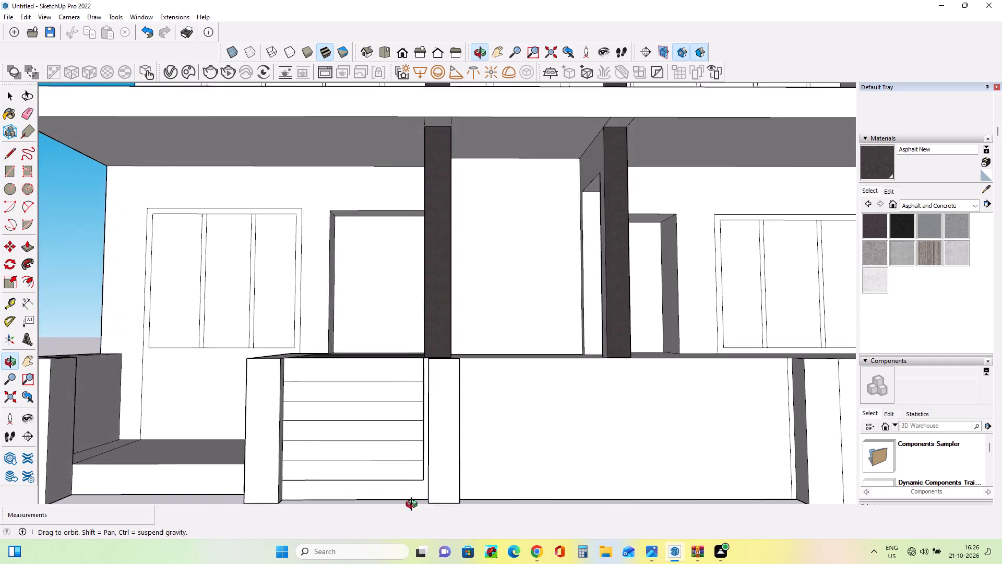
pyautogui.moveTo(414, 506); pyautogui.dragTo(414, 510, button='middle')
pyautogui.scroll(2, 425, 494)
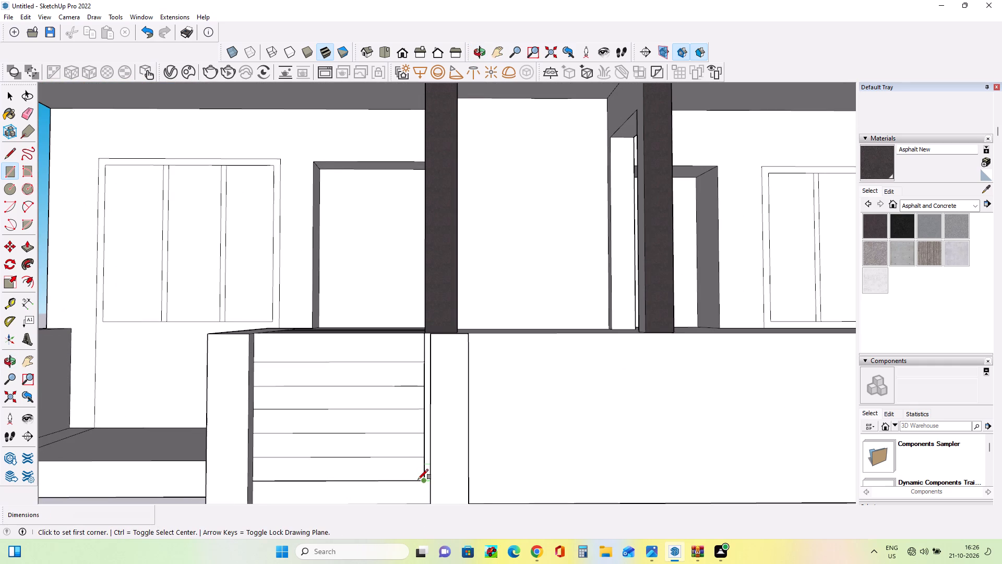
pyautogui.click(421, 480)
pyautogui.scroll(-11, 283, 507)
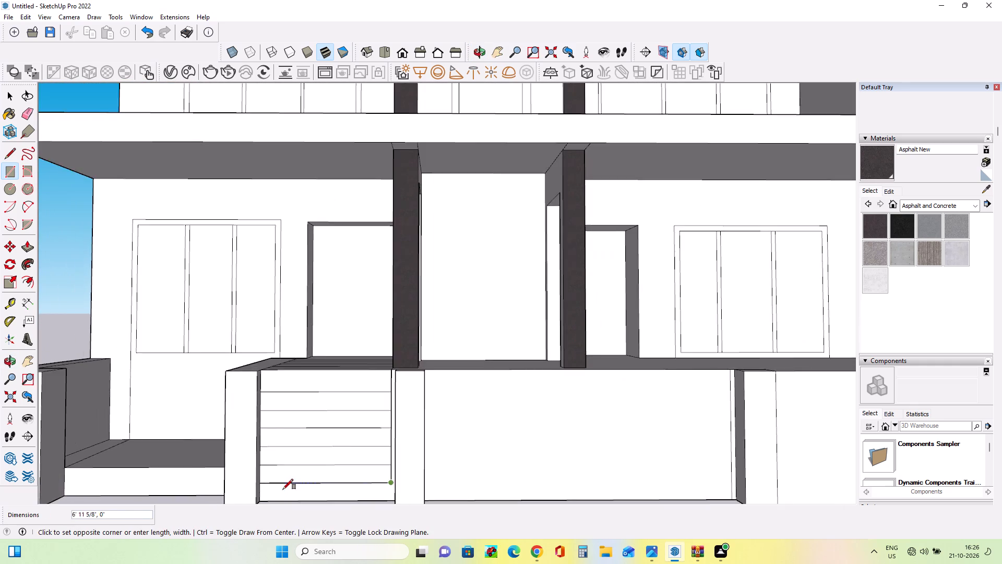
pyautogui.scroll(-3, 283, 489)
pyautogui.scroll(6, 269, 496)
pyautogui.click(264, 497)
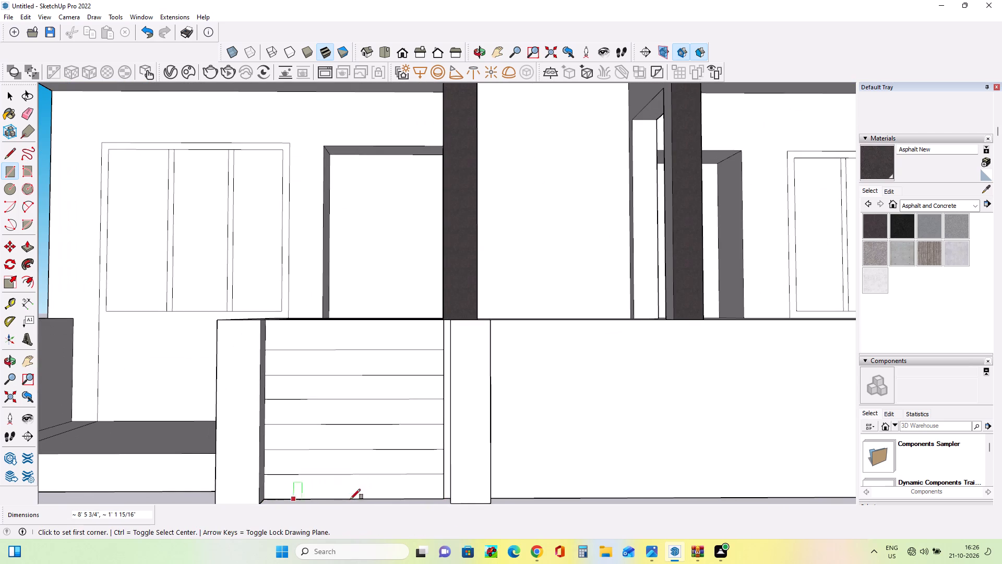
# Push/Pull the inner side face of the pillar beside the steps about 3 3/16" to meet the riser rectangles.
pyautogui.moveTo(366, 507); pyautogui.dragTo(460, 538, button='middle')
pyautogui.moveTo(450, 474); pyautogui.dragTo(557, 492, button='middle')
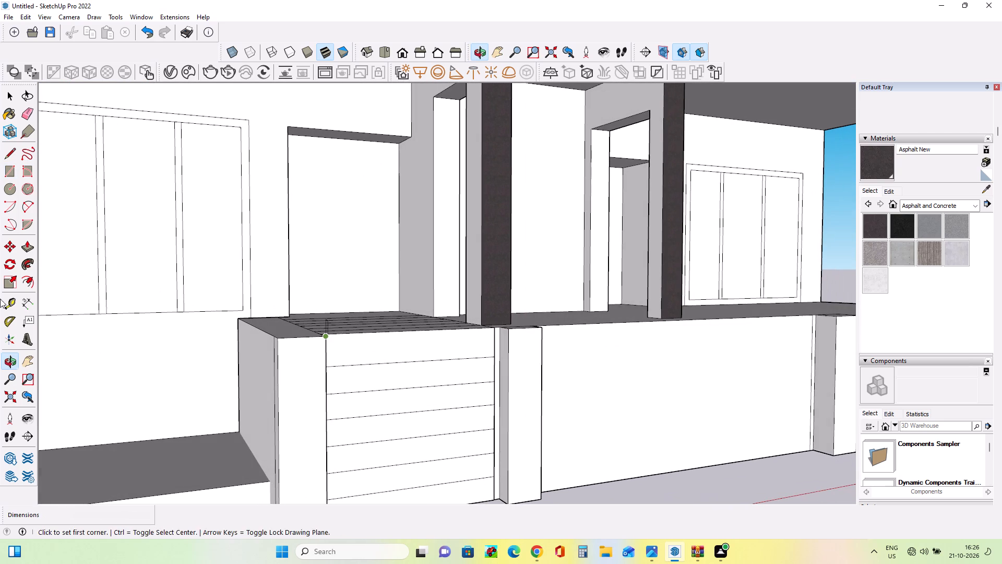
pyautogui.click(22, 247)
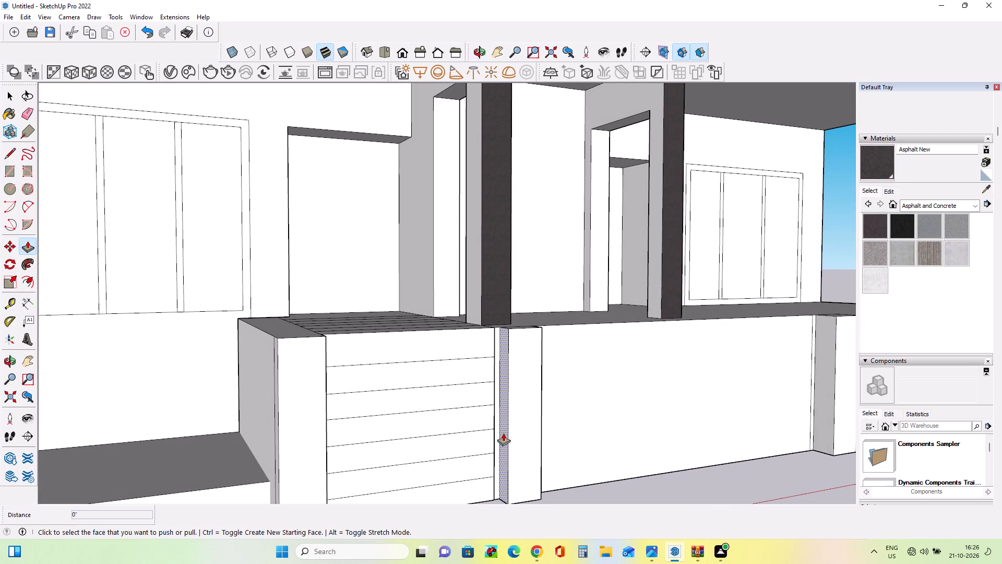
pyautogui.click(503, 433)
pyautogui.moveTo(498, 435); pyautogui.dragTo(498, 442)
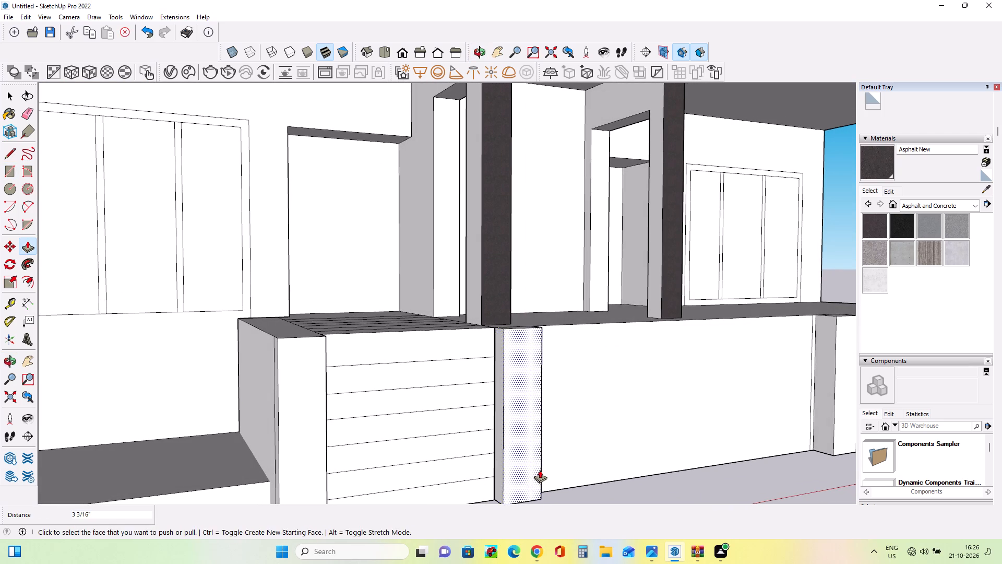
# Pull the lowest riser out of the plinth's front face by about 9 3/16".
pyautogui.moveTo(540, 473); pyautogui.dragTo(470, 466, button='middle')
pyautogui.scroll(-7, 470, 466)
pyautogui.moveTo(478, 485); pyautogui.dragTo(485, 529, button='middle')
pyautogui.scroll(-1, 485, 494)
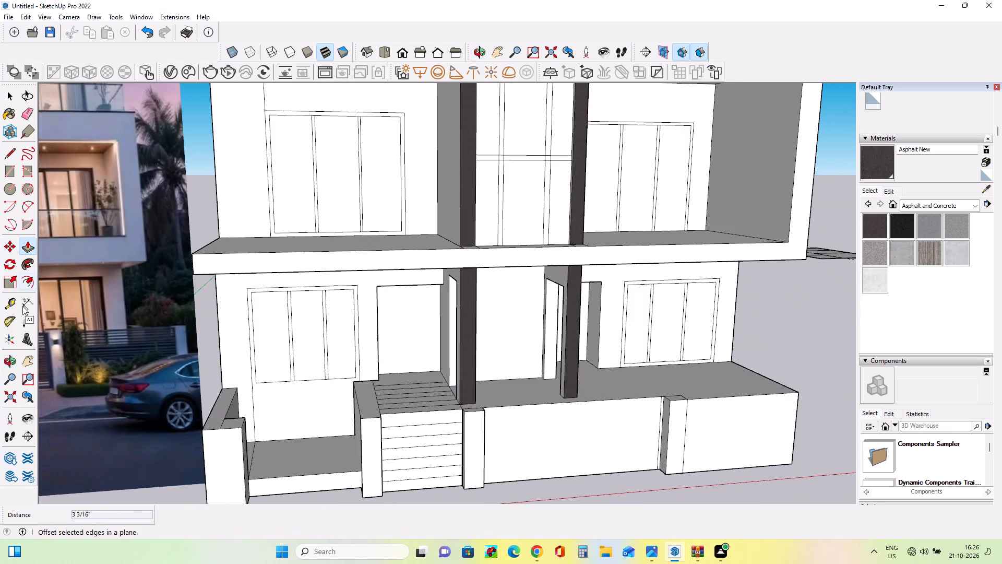
pyautogui.click(24, 243)
pyautogui.click(423, 481)
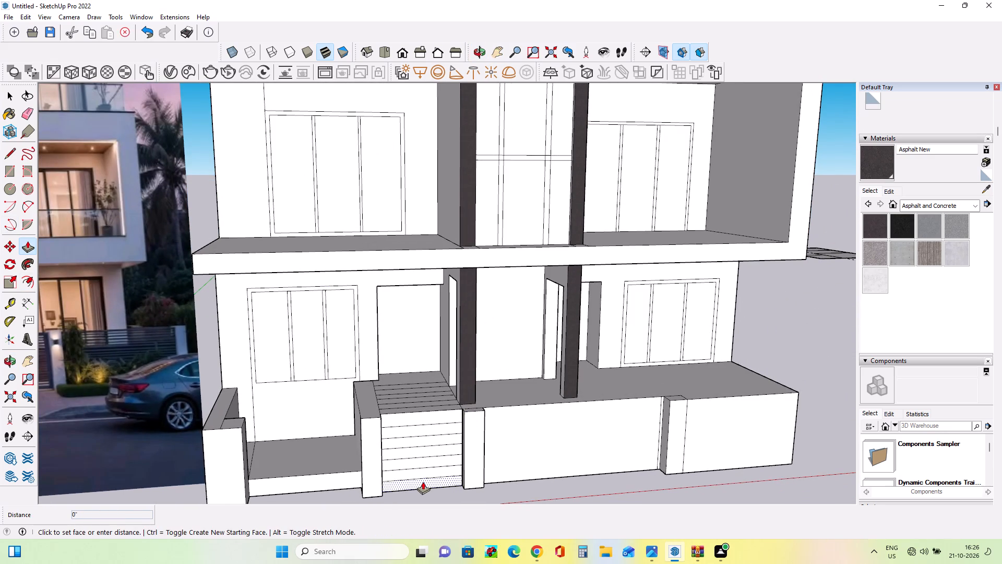
pyautogui.click(424, 485)
# Push down the two step treads nearest the doorway, the second by about 7 3/16".
pyautogui.moveTo(468, 483); pyautogui.dragTo(440, 563, button='middle')
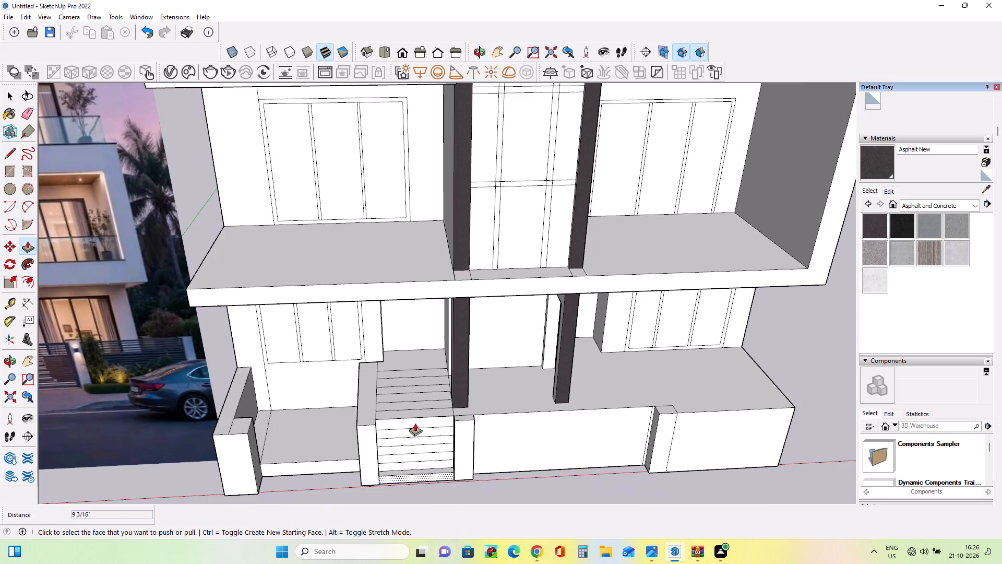
pyautogui.scroll(2, 429, 361)
pyautogui.click(429, 371)
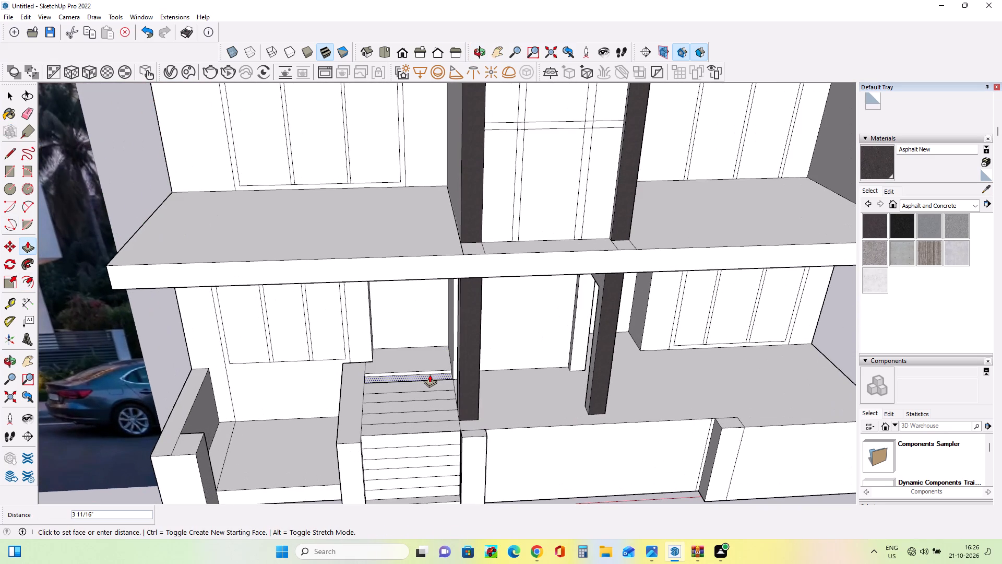
pyautogui.click(432, 367)
pyautogui.click(430, 380)
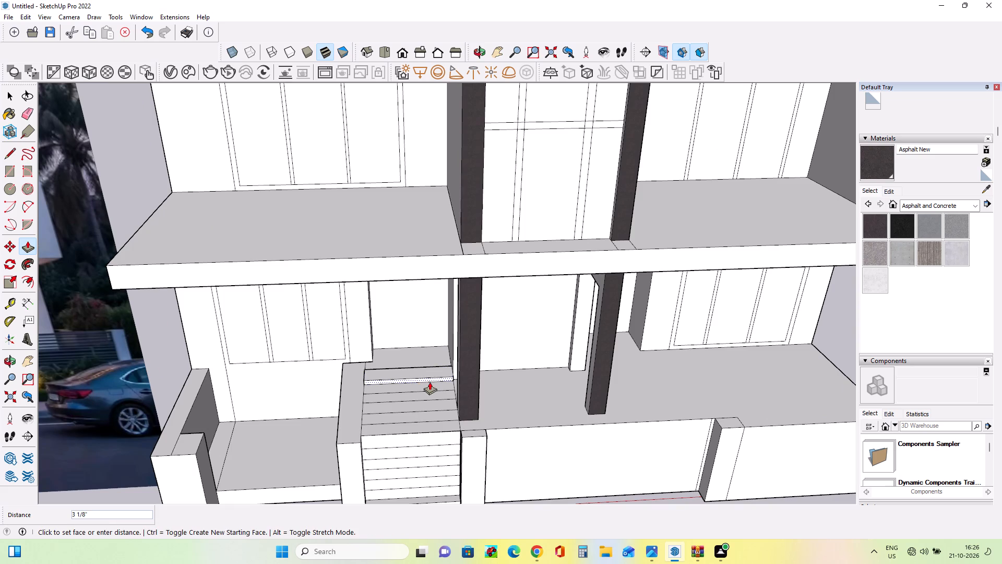
pyautogui.click(430, 384)
# Push down the next three treads toward the plinth's front, the last two by about 4 11/16".
pyautogui.moveTo(428, 412); pyautogui.dragTo(437, 468, button='middle')
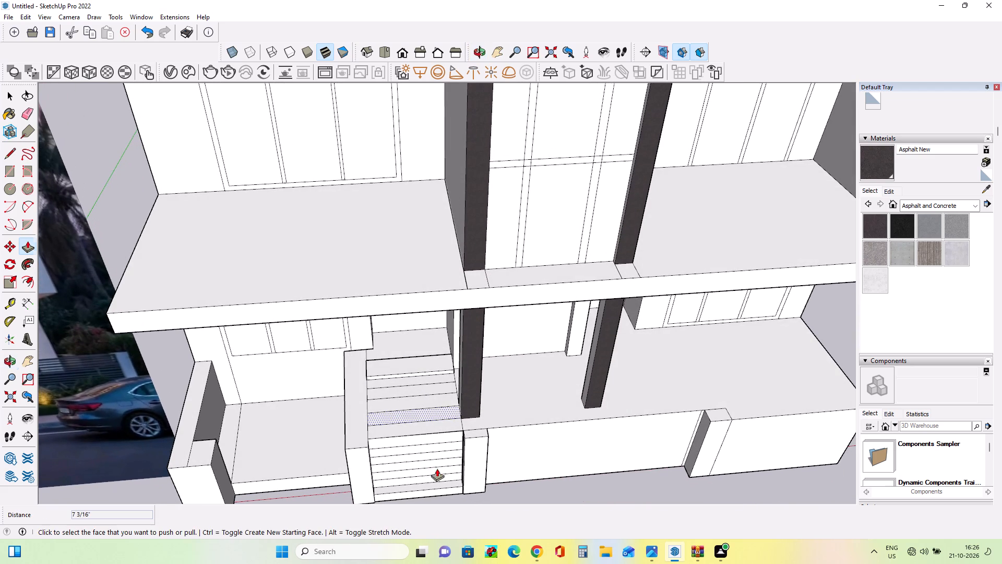
pyautogui.moveTo(427, 441); pyautogui.dragTo(424, 407, button='middle')
pyautogui.click(426, 384)
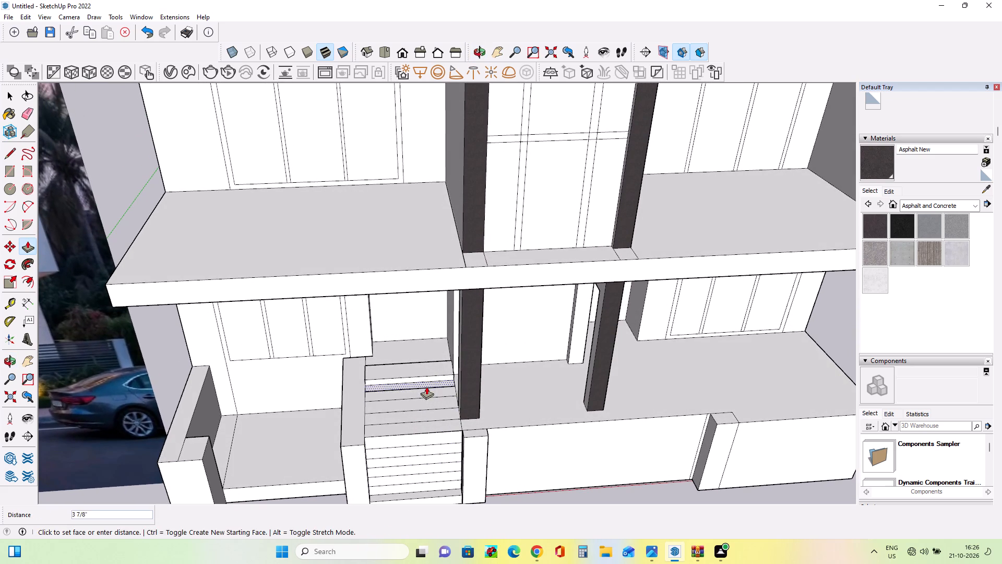
pyautogui.click(427, 387)
pyautogui.click(426, 392)
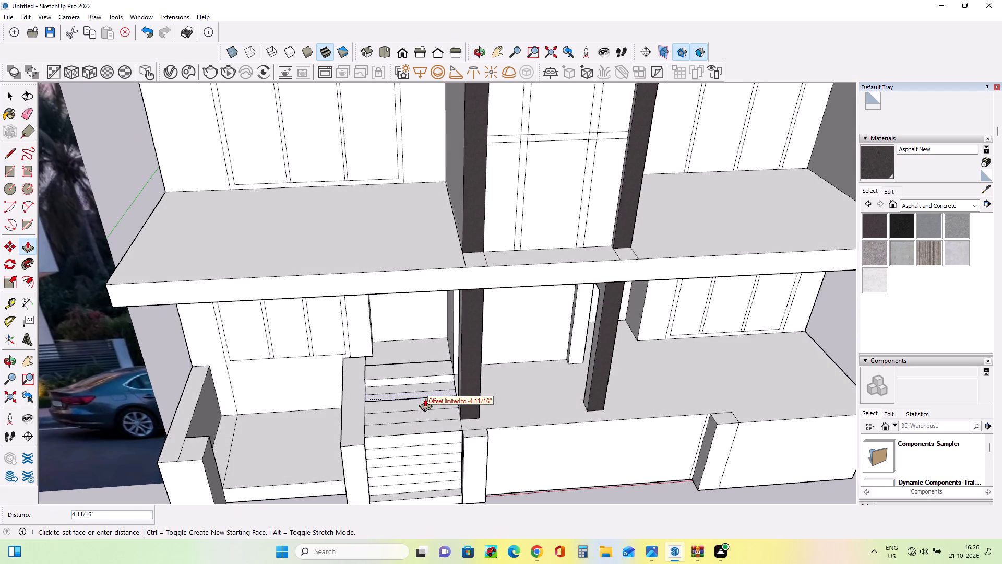
pyautogui.click(425, 398)
pyautogui.moveTo(446, 441); pyautogui.dragTo(477, 477, button='middle')
pyautogui.scroll(3, 426, 401)
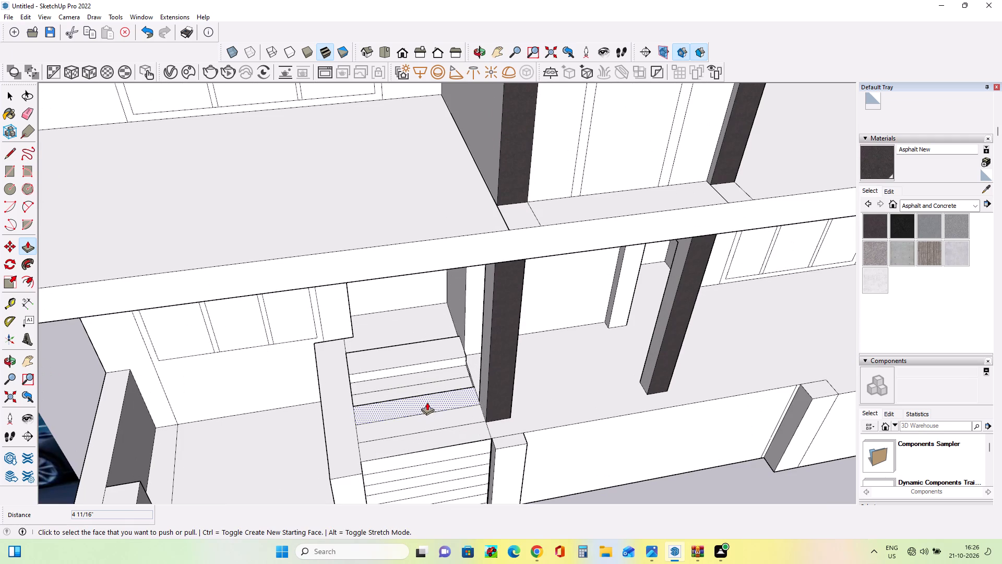
pyautogui.click(427, 402)
pyautogui.click(425, 410)
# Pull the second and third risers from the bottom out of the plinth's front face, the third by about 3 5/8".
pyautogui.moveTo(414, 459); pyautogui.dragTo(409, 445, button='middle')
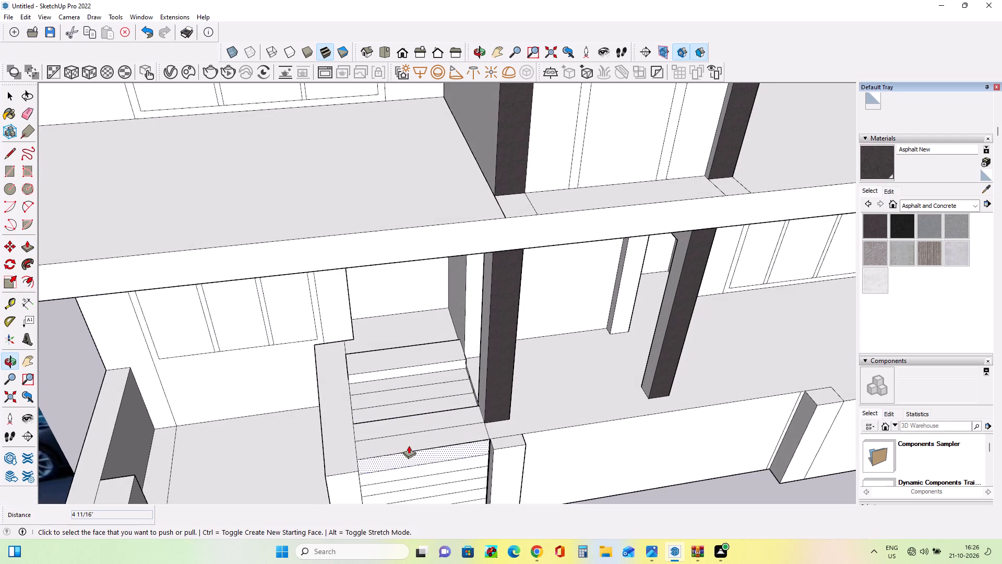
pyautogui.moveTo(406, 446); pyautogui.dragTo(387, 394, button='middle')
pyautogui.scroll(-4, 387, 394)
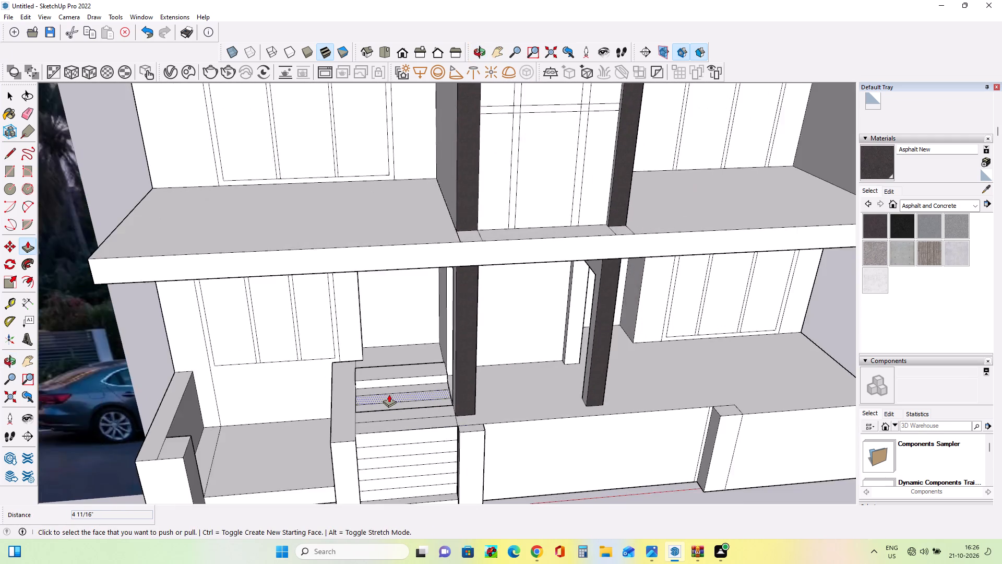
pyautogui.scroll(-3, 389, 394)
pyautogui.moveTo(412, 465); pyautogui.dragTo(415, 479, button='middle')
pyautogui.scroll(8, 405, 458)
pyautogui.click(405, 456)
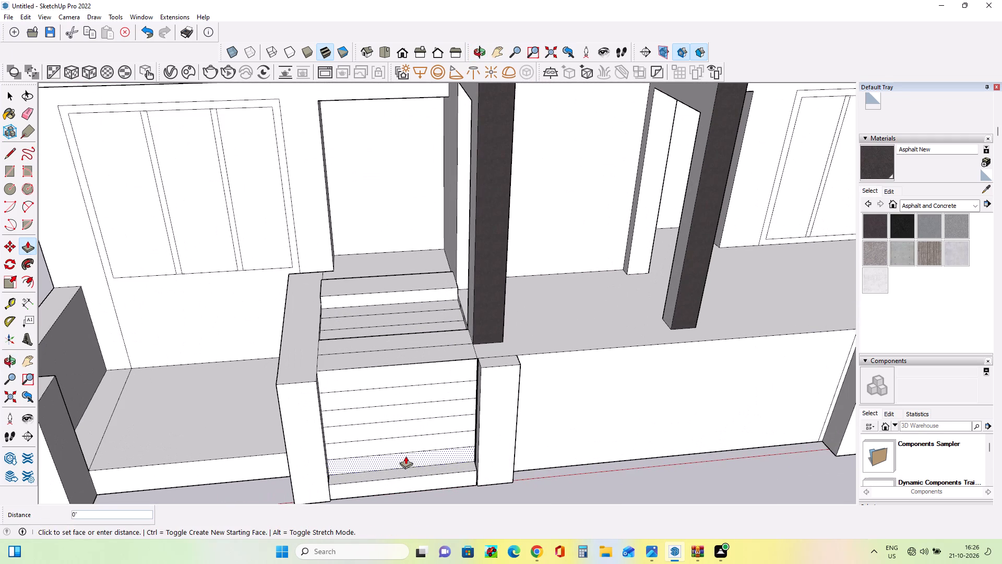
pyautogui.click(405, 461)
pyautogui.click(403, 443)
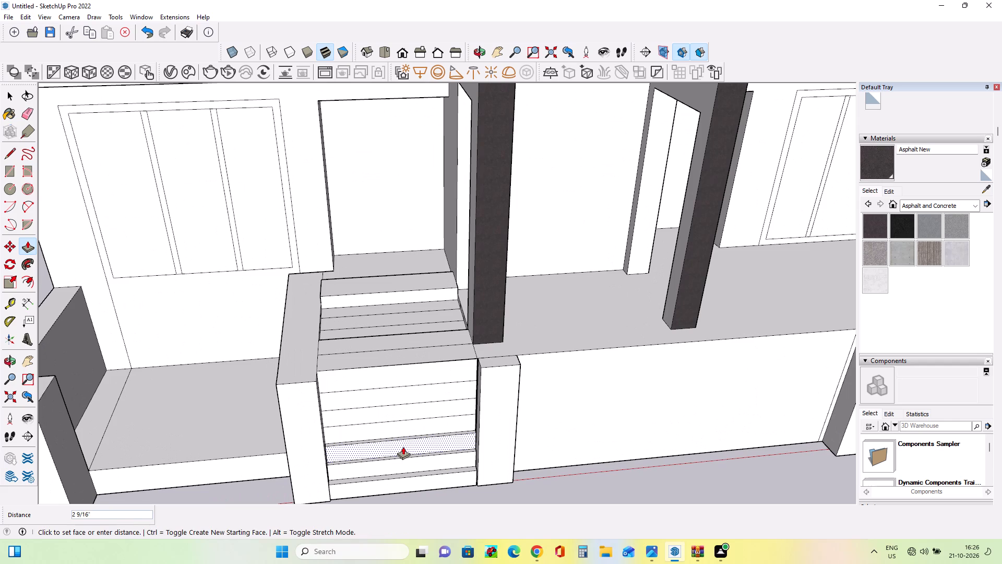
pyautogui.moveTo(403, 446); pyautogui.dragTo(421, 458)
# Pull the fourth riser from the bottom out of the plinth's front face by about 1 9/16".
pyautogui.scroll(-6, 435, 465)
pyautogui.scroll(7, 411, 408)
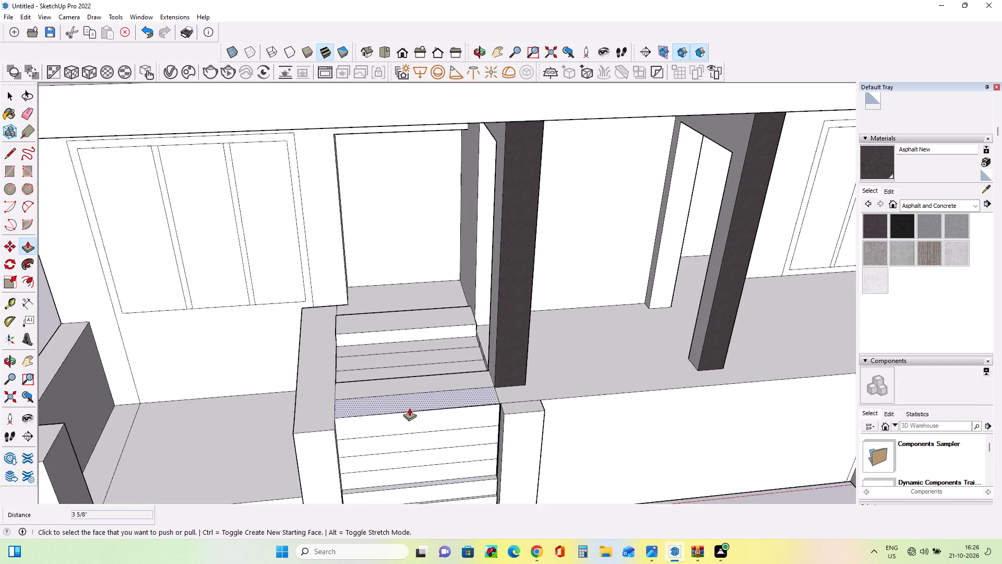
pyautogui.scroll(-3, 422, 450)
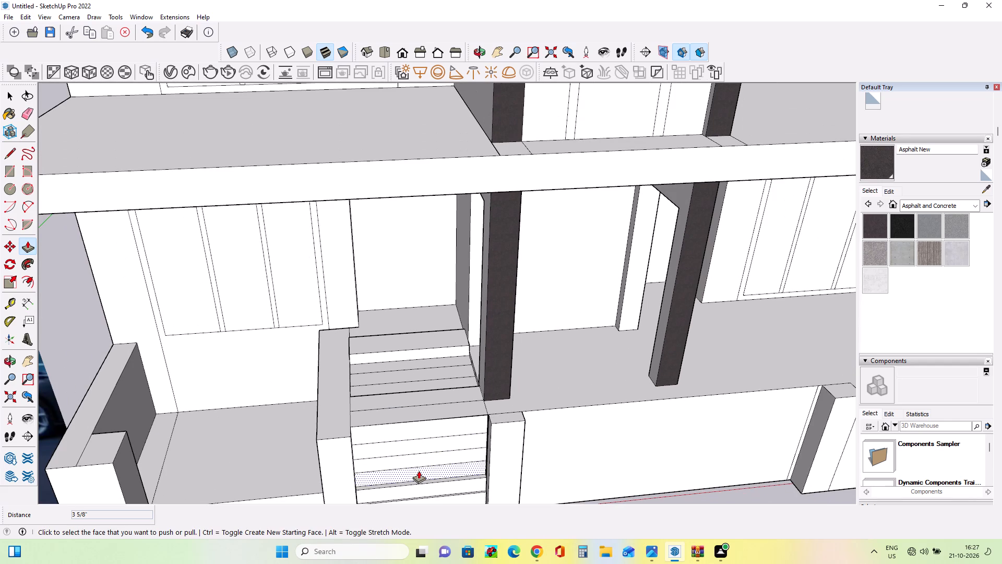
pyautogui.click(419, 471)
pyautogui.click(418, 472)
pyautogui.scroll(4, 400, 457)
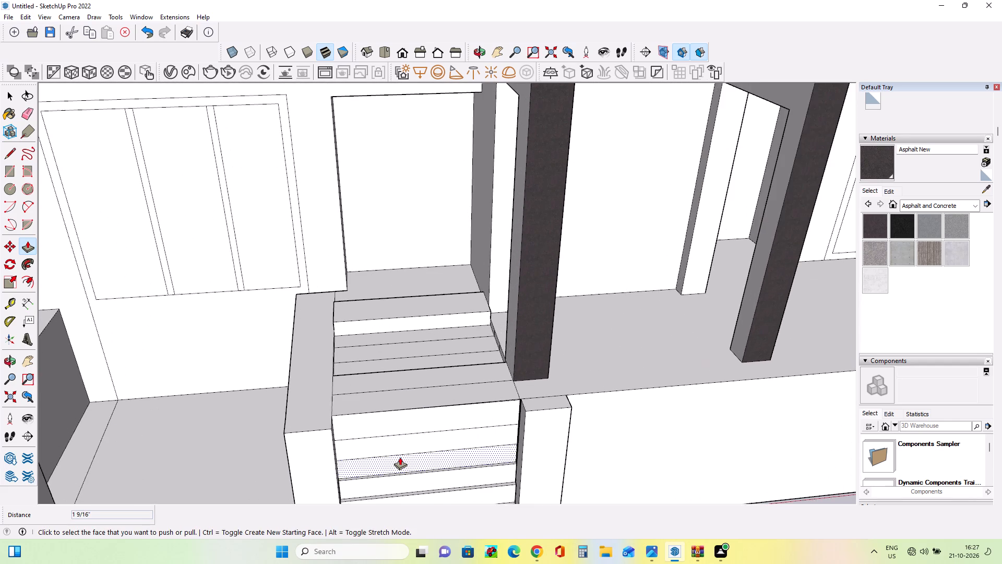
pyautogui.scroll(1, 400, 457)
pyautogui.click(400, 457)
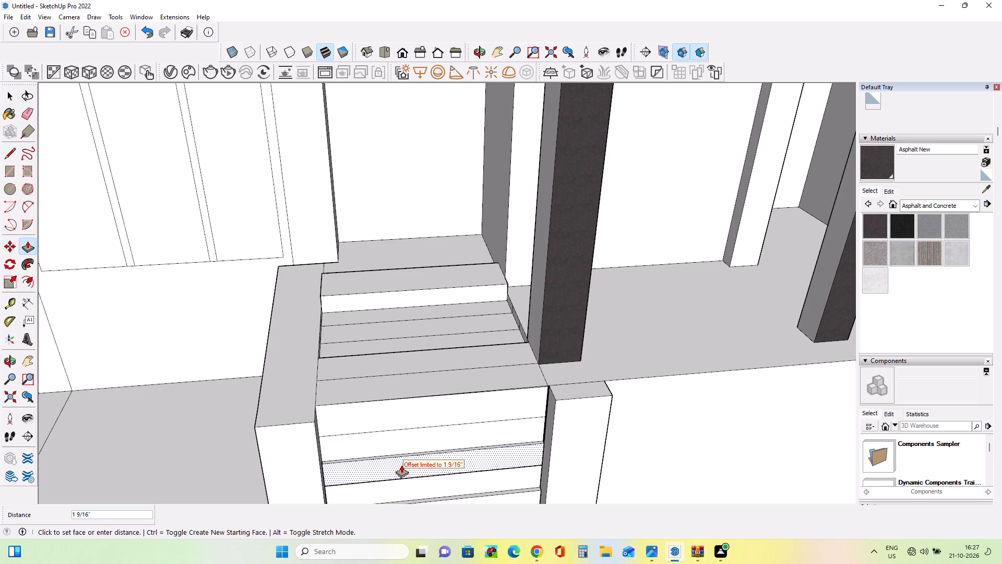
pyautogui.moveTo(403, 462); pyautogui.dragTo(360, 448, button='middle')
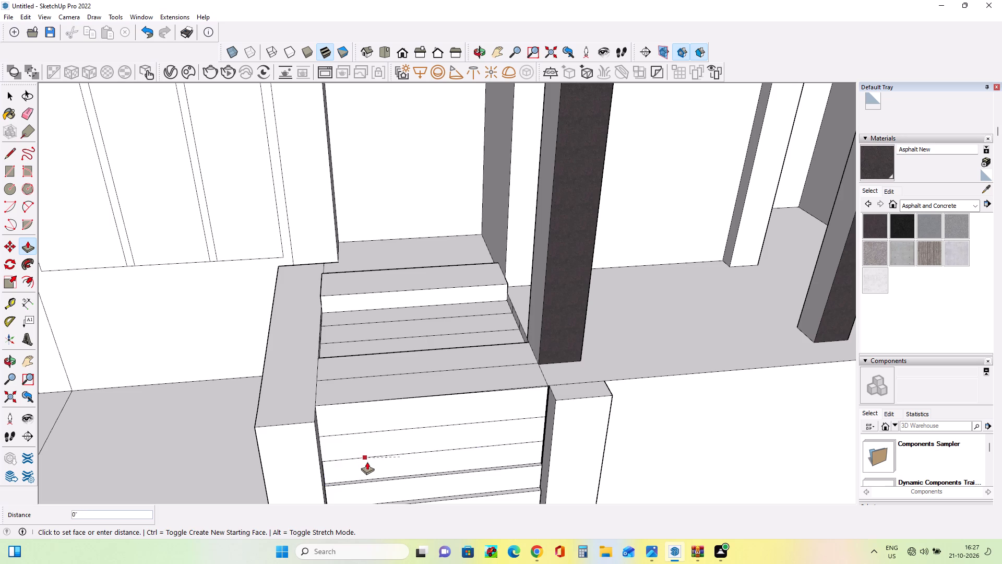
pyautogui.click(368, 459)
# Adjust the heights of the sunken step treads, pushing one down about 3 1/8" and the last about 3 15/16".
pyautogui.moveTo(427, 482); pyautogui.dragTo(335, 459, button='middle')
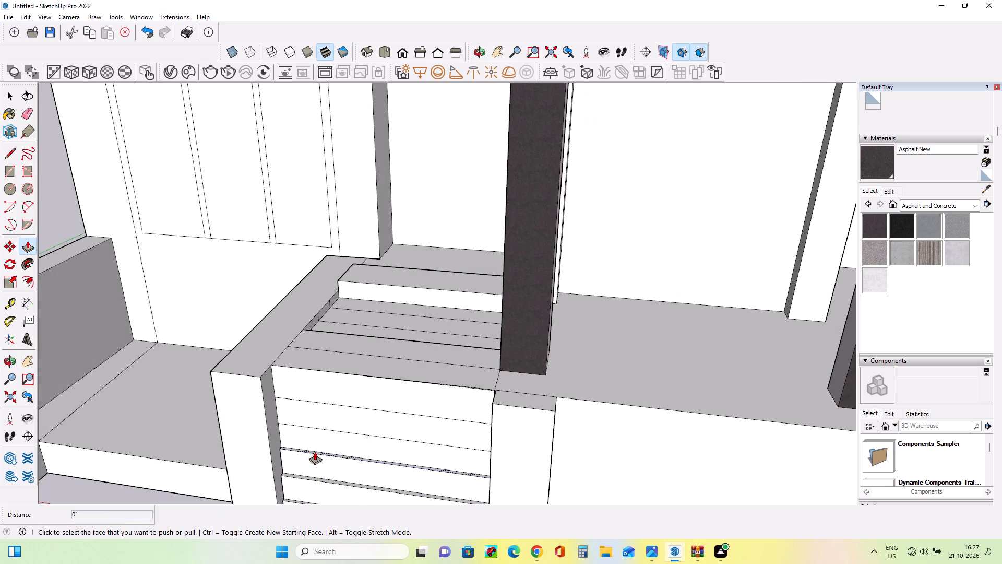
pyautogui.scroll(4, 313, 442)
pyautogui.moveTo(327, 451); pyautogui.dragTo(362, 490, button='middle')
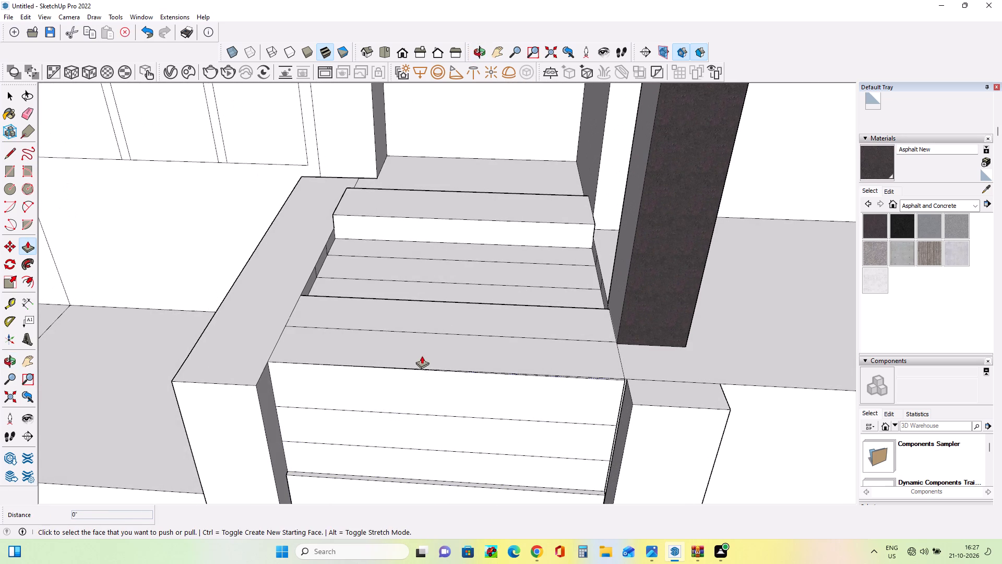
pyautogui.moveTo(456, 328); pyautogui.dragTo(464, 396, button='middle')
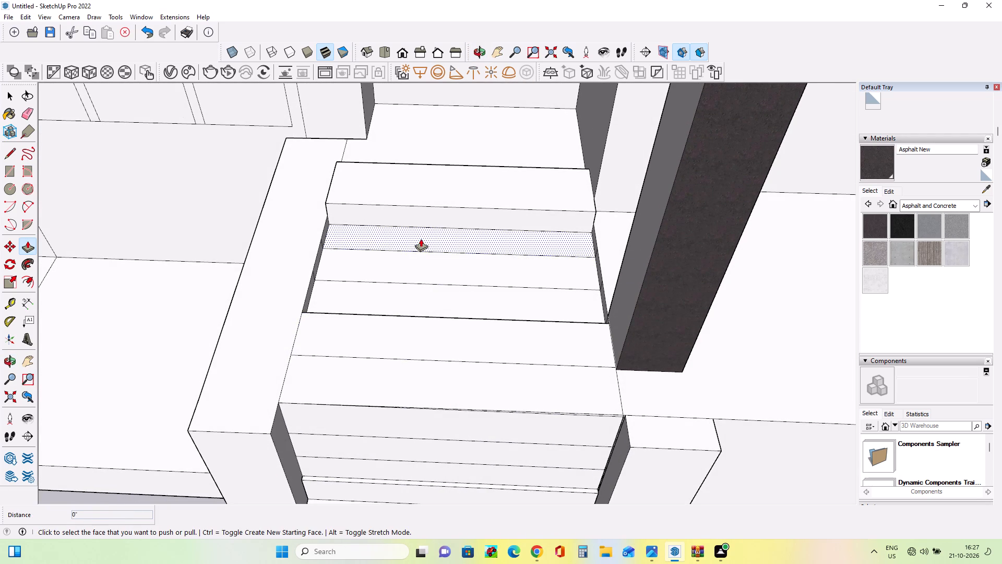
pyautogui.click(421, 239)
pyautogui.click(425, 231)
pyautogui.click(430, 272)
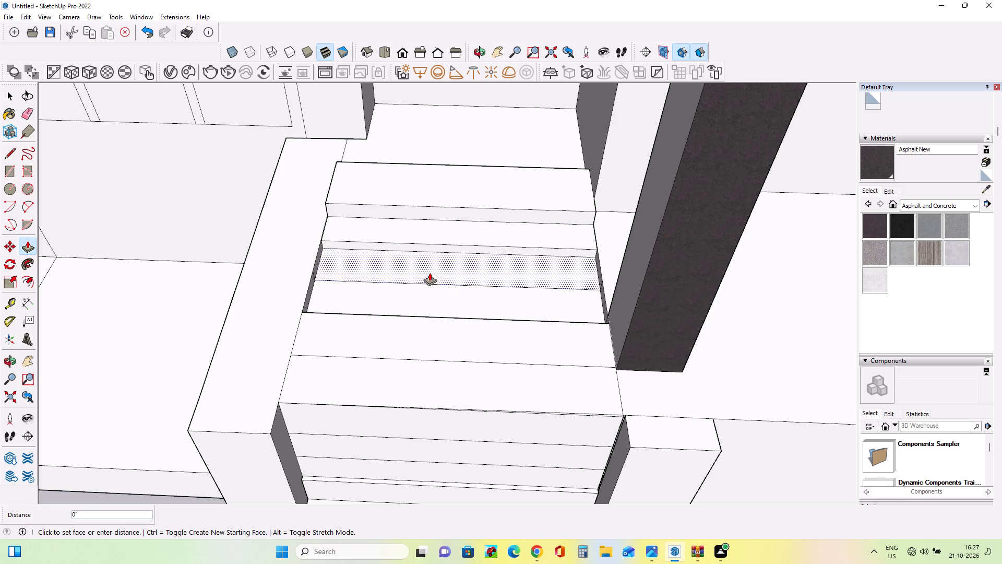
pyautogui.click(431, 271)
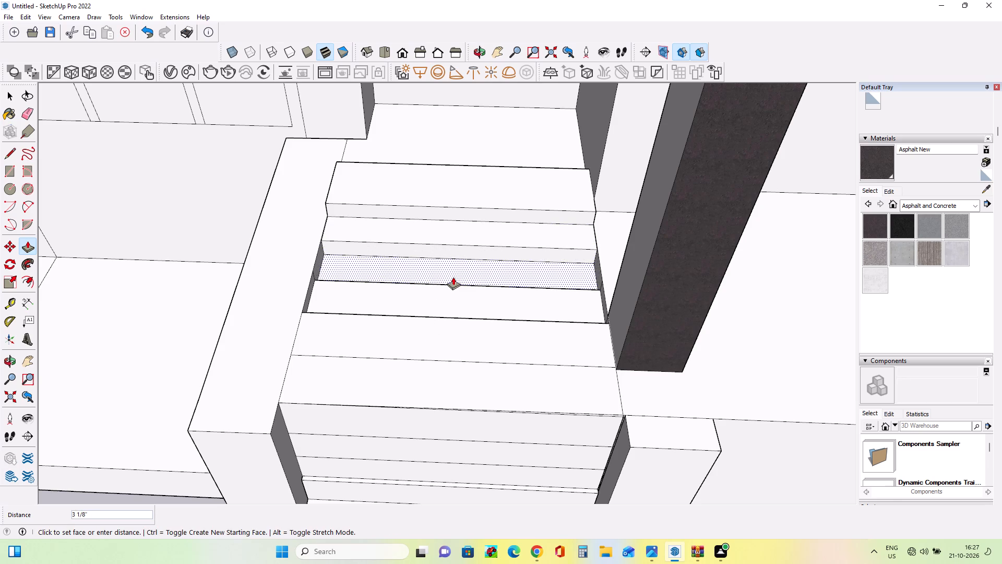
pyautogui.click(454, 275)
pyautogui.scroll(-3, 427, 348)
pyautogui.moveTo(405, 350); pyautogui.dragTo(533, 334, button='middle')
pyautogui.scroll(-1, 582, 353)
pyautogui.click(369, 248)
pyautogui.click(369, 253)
# Undo the Push/Pull edits to the risers, treads and adjoining pillar, back to the flat plinth with its step division lines.
pyautogui.moveTo(421, 365); pyautogui.dragTo(383, 318, button='middle')
pyautogui.scroll(-6, 390, 333)
pyautogui.moveTo(416, 387); pyautogui.dragTo(379, 383, button='middle')
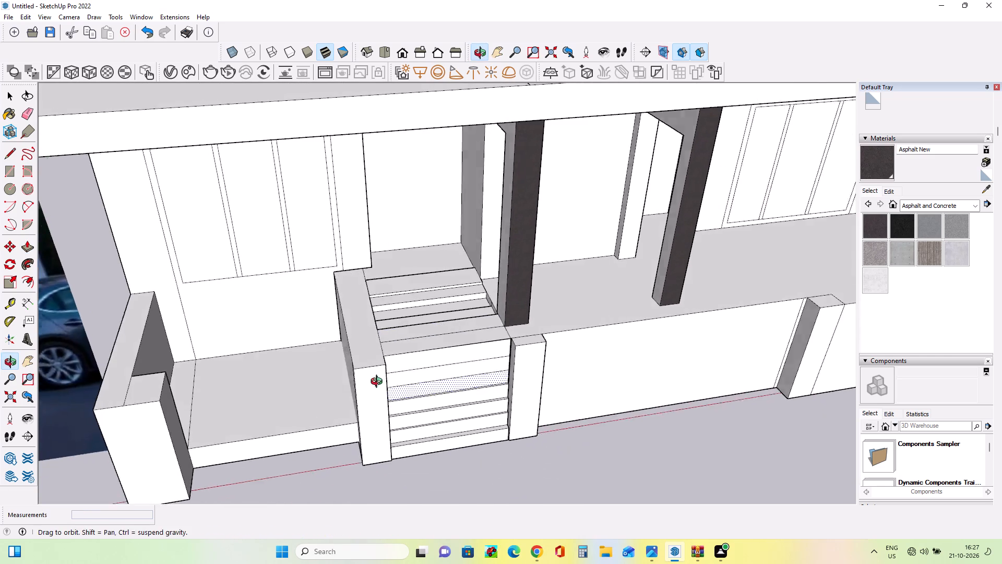
pyautogui.moveTo(379, 383); pyautogui.dragTo(362, 386, button='middle')
pyautogui.scroll(4, 437, 368)
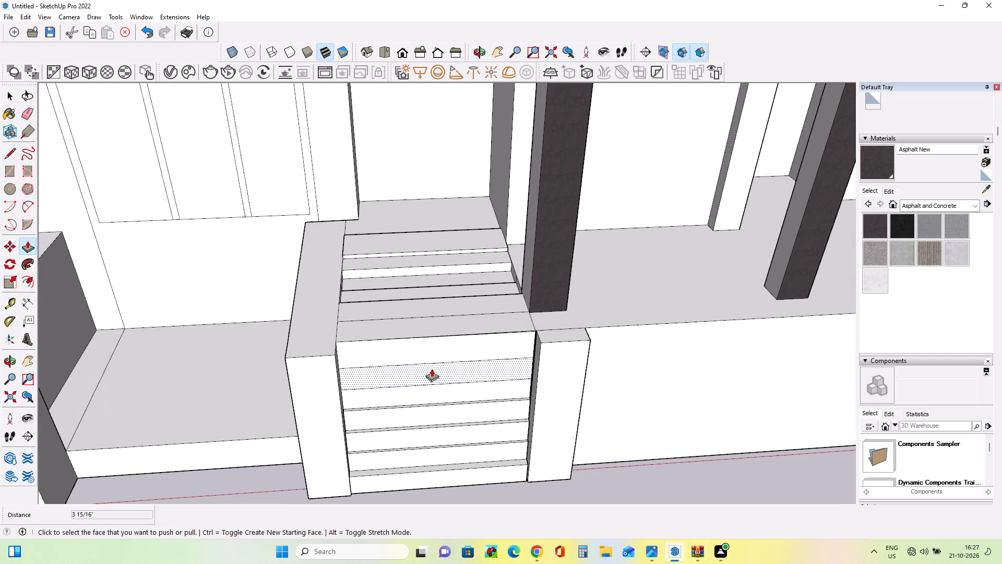
pyautogui.hotkey('ctrl', 'z')
pyautogui.hotkey('ctrl', 'z')
pyautogui.hotkey('ctrl', 'z')
pyautogui.hotkey('ctrl', 'z')
pyautogui.hotkey('ctrl', 'z')
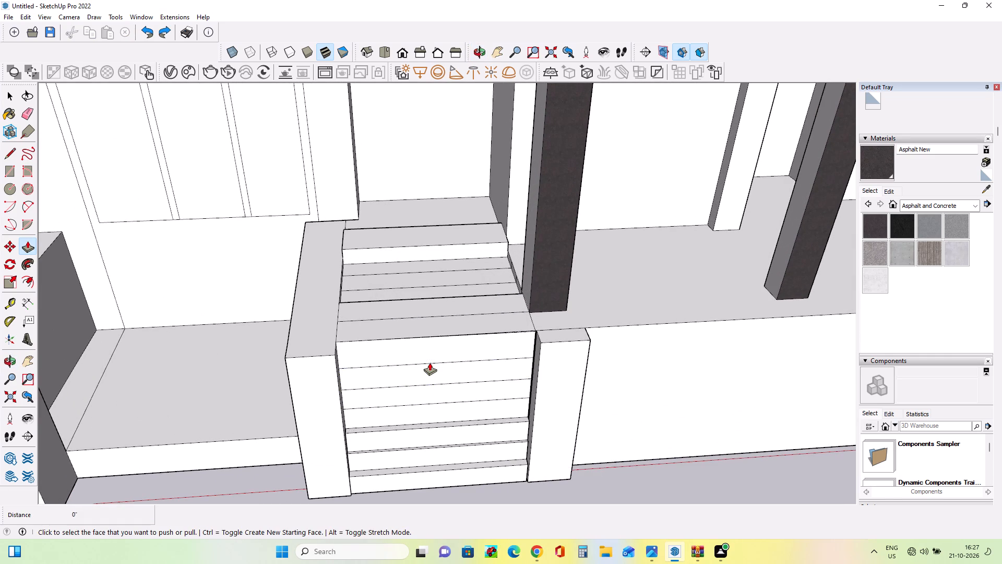
pyautogui.hotkey('ctrl', 'z')
pyautogui.hotkey('ctrl', 'z')
pyautogui.hotkey('ctrl', 'z')
pyautogui.hotkey('ctrl', 'z')
pyautogui.hotkey('ctrl', 'z')
pyautogui.hotkey('ctrl', 'z')
pyautogui.hotkey('ctrl', 'z')
pyautogui.hotkey('ctrl', 'z')
pyautogui.hotkey('ctrl', 'z')
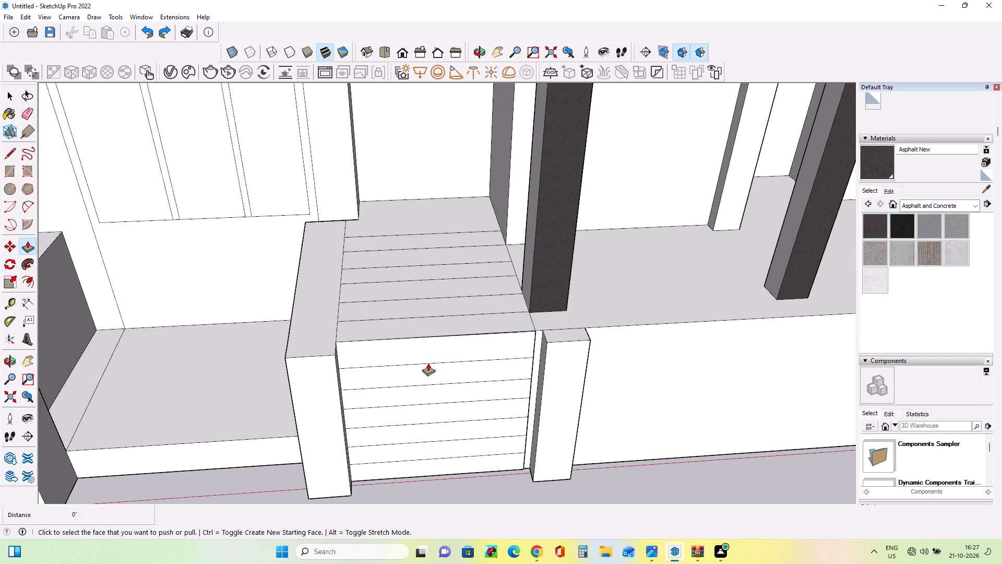
# Push/Pull the inner side face of the pillar beside the steps about 4 9/16" to meet the riser rectangles.
pyautogui.moveTo(502, 397); pyautogui.dragTo(564, 361, button='middle')
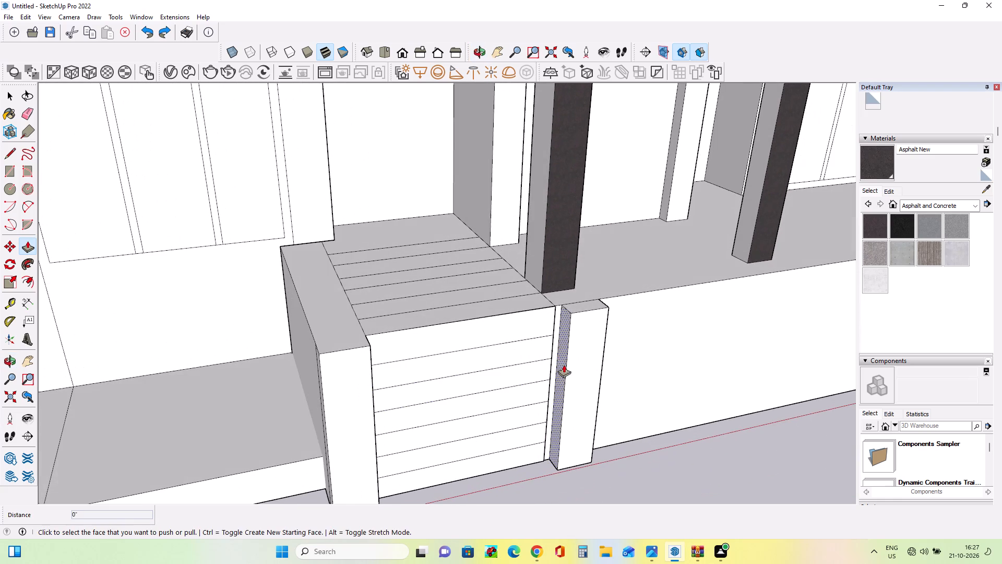
pyautogui.click(559, 375)
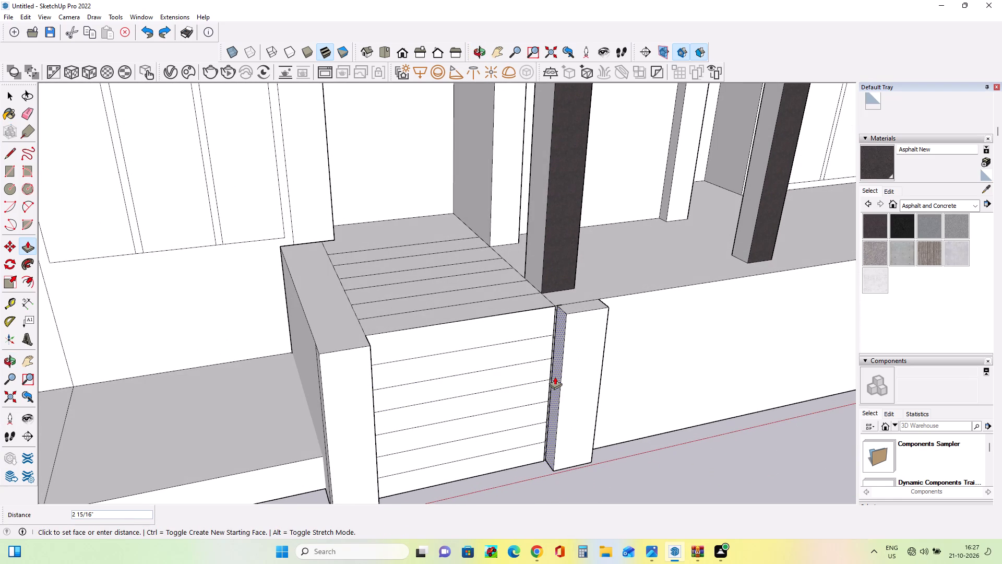
pyautogui.moveTo(553, 380); pyautogui.dragTo(554, 388)
# Erase the tread division lines on the plinth's top surface between the pillar and the side wall.
pyautogui.moveTo(569, 438); pyautogui.dragTo(507, 470, button='middle')
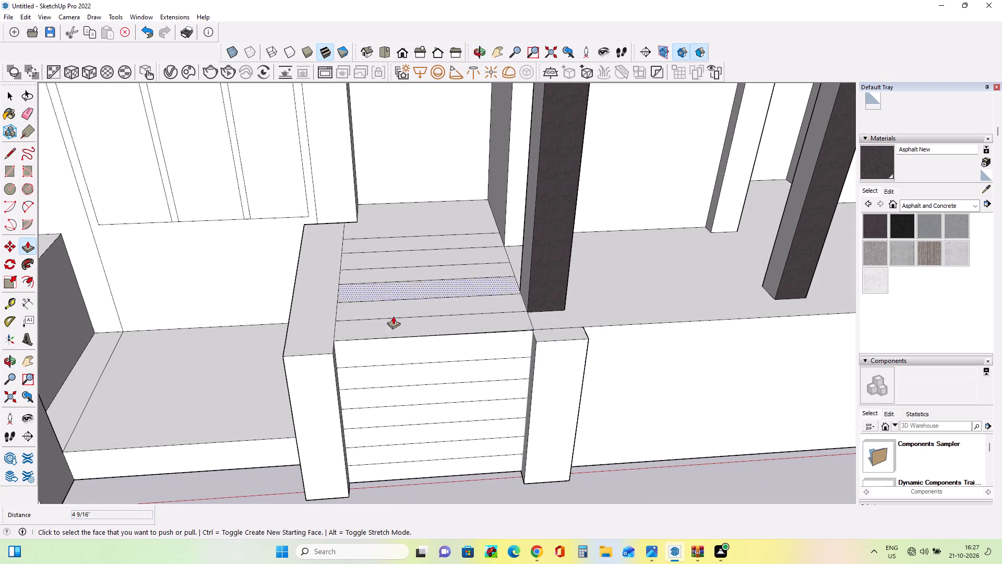
pyautogui.moveTo(398, 319); pyautogui.dragTo(406, 343, button='middle')
pyautogui.click(26, 118)
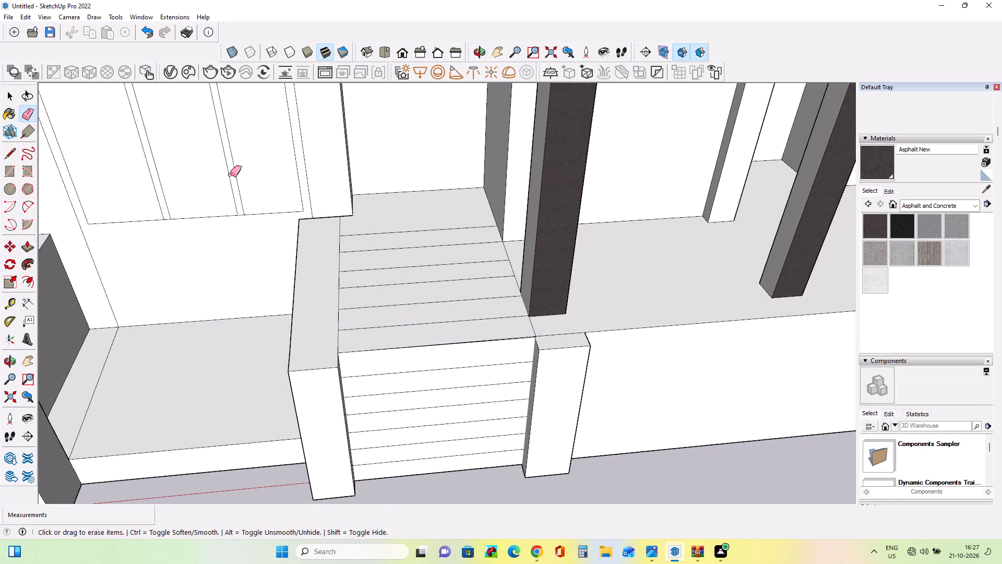
pyautogui.moveTo(406, 227); pyautogui.dragTo(422, 334)
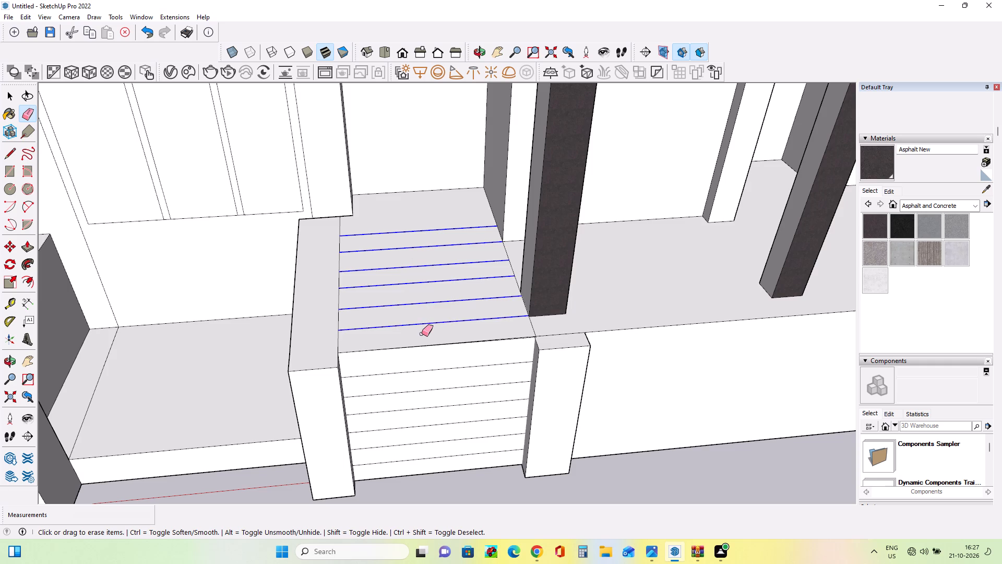
pyautogui.moveTo(422, 334); pyautogui.dragTo(423, 337)
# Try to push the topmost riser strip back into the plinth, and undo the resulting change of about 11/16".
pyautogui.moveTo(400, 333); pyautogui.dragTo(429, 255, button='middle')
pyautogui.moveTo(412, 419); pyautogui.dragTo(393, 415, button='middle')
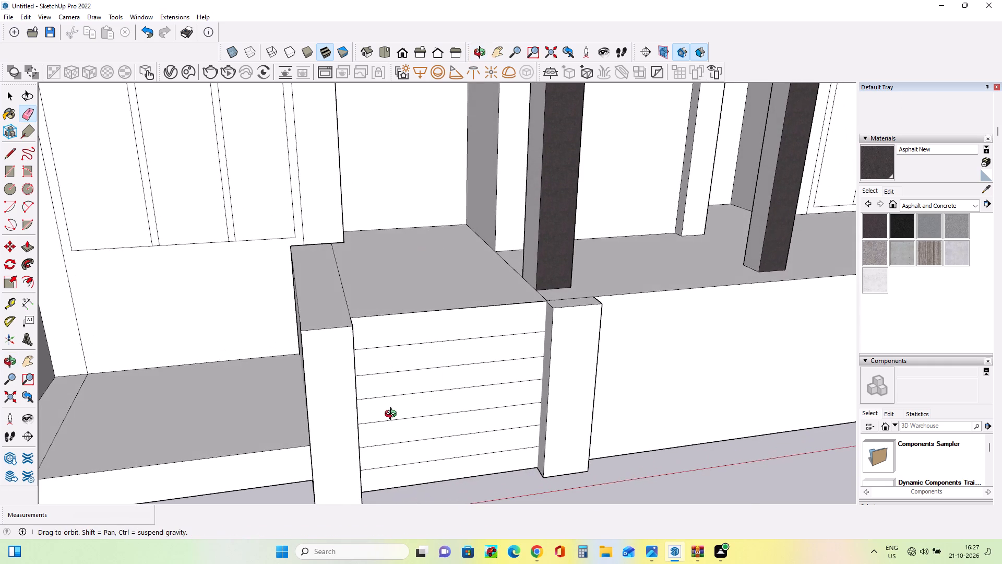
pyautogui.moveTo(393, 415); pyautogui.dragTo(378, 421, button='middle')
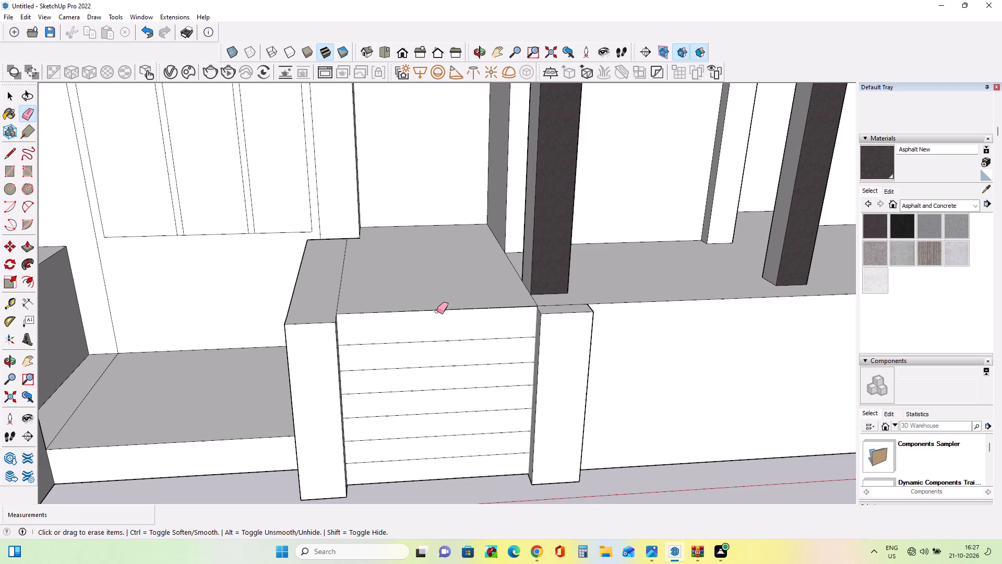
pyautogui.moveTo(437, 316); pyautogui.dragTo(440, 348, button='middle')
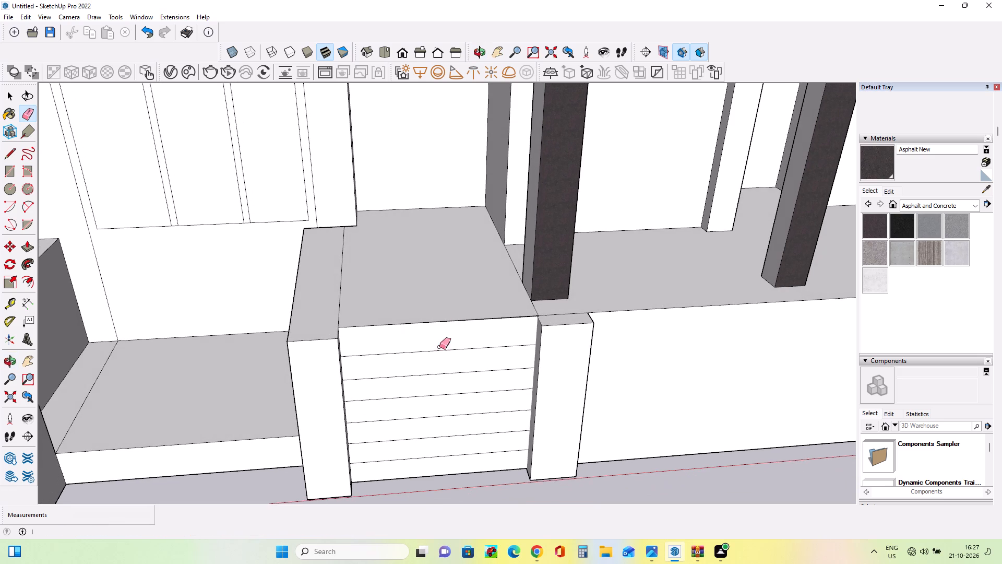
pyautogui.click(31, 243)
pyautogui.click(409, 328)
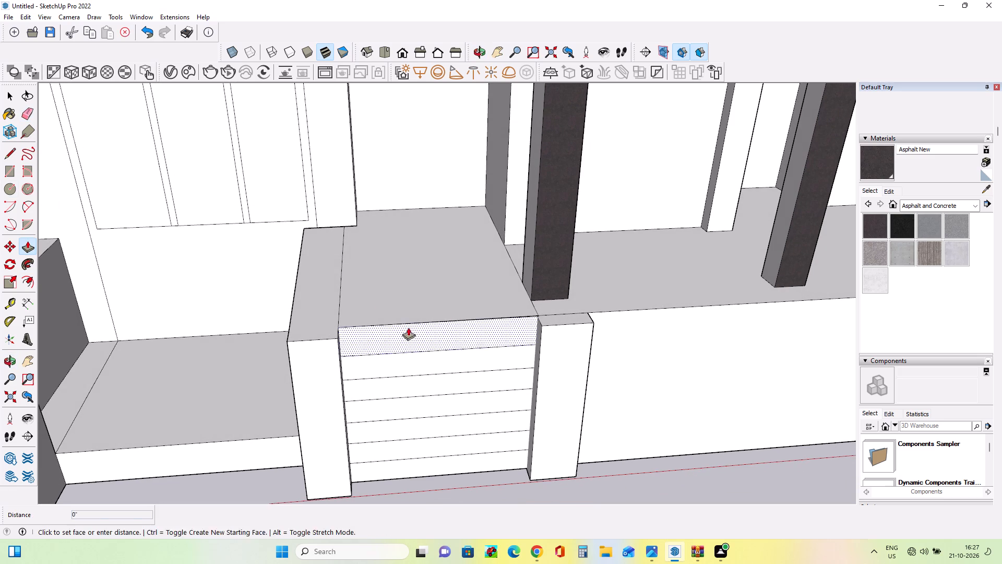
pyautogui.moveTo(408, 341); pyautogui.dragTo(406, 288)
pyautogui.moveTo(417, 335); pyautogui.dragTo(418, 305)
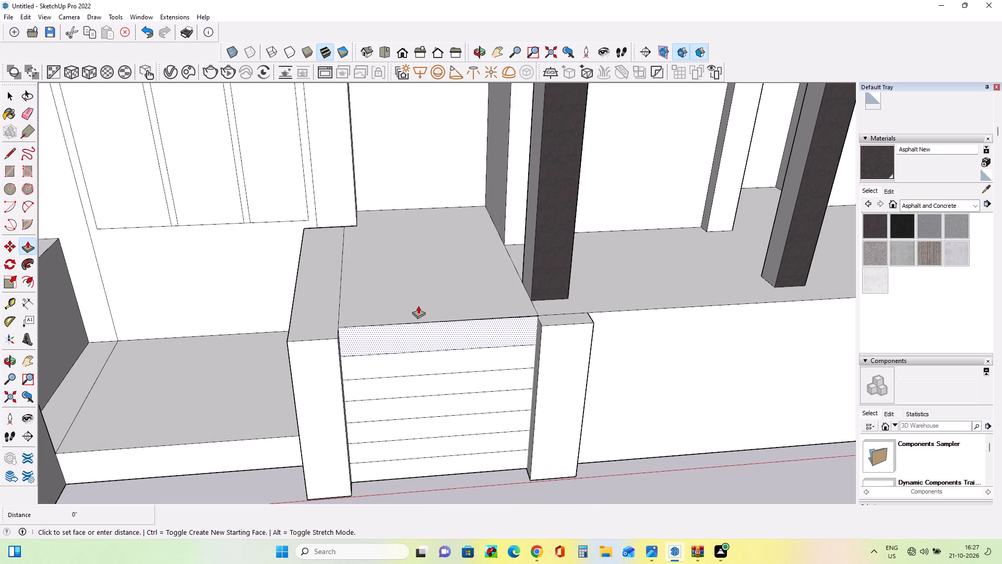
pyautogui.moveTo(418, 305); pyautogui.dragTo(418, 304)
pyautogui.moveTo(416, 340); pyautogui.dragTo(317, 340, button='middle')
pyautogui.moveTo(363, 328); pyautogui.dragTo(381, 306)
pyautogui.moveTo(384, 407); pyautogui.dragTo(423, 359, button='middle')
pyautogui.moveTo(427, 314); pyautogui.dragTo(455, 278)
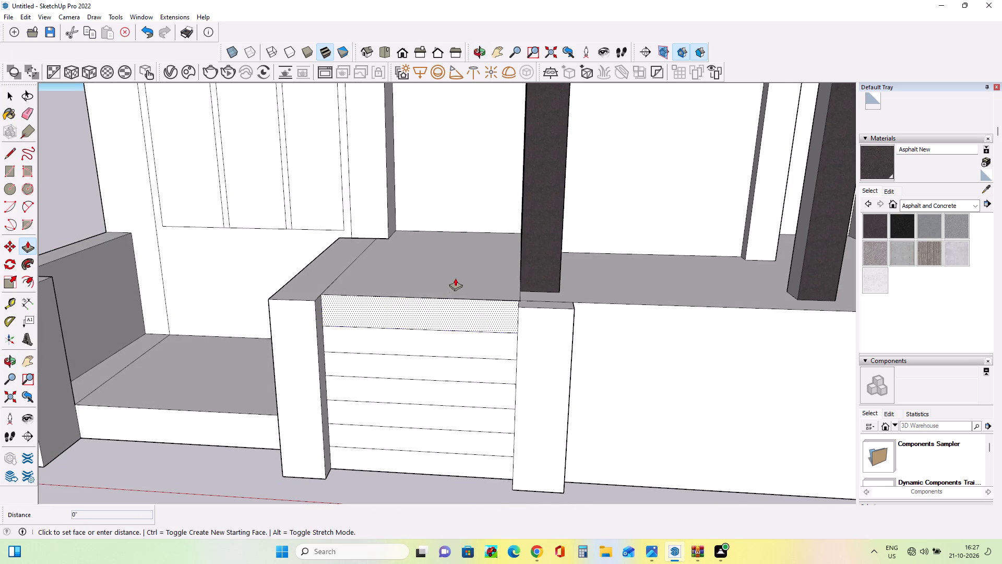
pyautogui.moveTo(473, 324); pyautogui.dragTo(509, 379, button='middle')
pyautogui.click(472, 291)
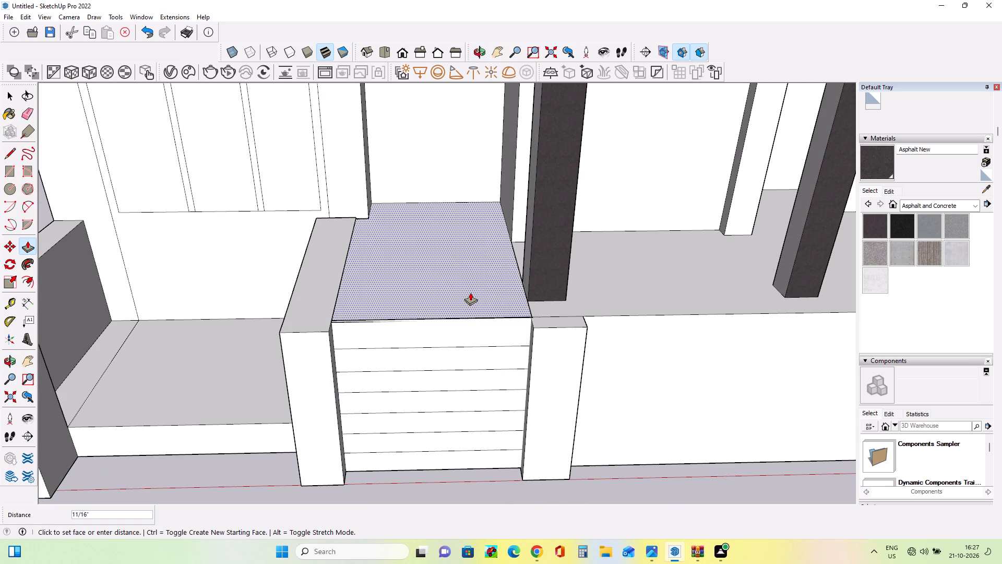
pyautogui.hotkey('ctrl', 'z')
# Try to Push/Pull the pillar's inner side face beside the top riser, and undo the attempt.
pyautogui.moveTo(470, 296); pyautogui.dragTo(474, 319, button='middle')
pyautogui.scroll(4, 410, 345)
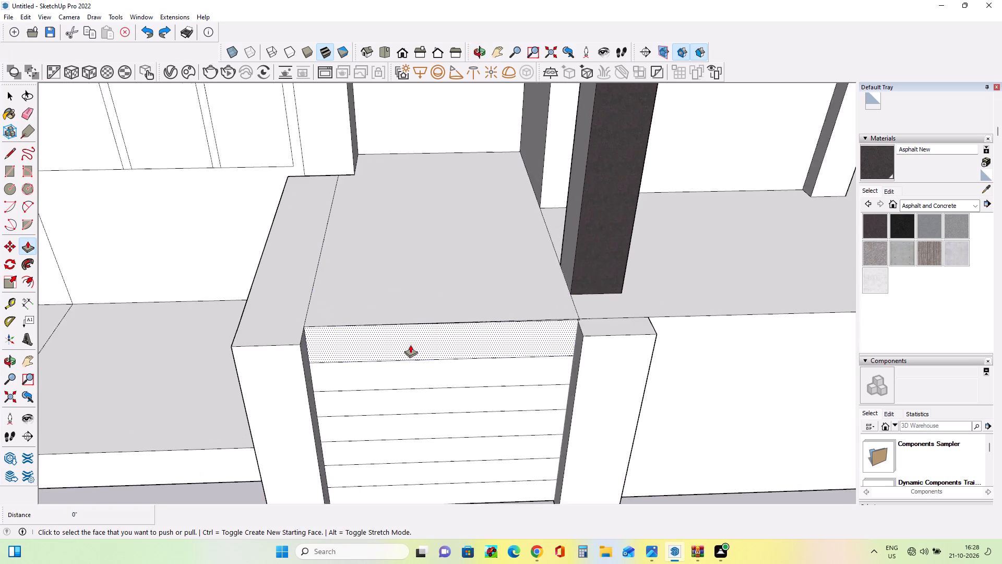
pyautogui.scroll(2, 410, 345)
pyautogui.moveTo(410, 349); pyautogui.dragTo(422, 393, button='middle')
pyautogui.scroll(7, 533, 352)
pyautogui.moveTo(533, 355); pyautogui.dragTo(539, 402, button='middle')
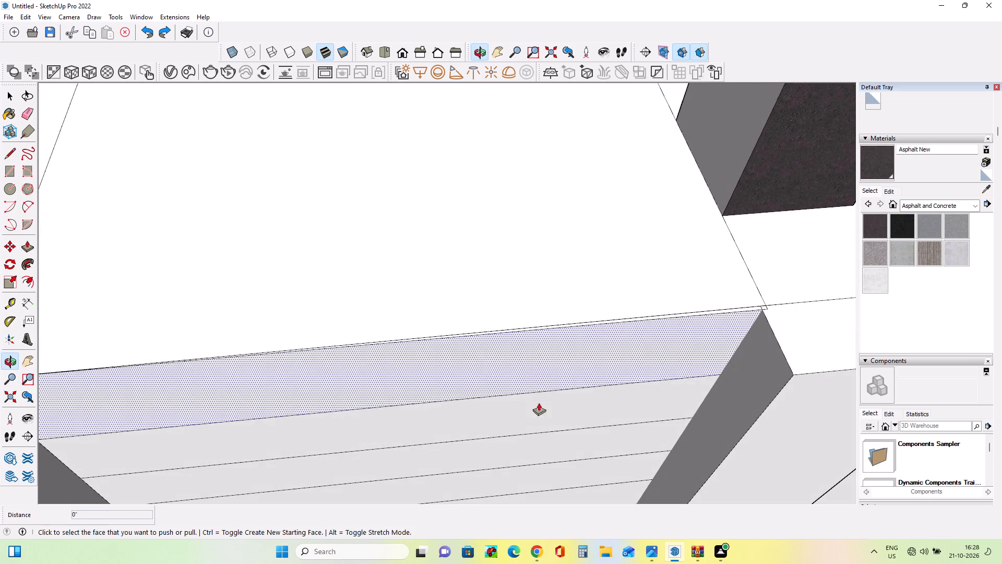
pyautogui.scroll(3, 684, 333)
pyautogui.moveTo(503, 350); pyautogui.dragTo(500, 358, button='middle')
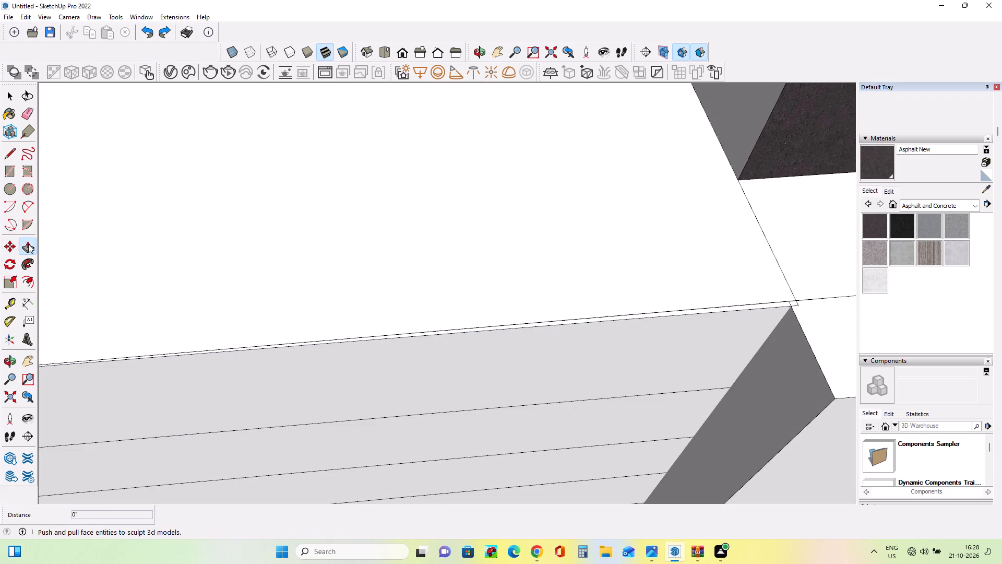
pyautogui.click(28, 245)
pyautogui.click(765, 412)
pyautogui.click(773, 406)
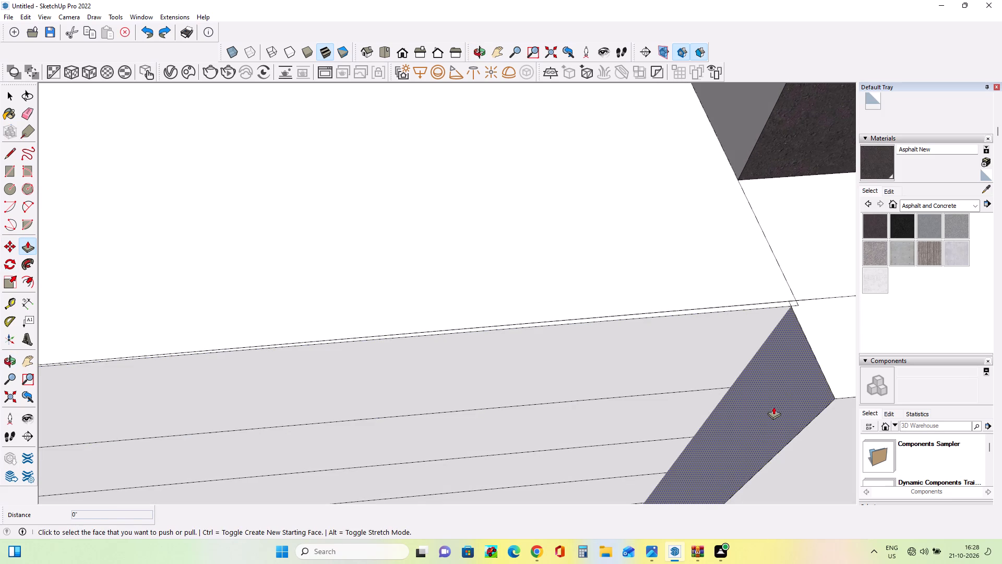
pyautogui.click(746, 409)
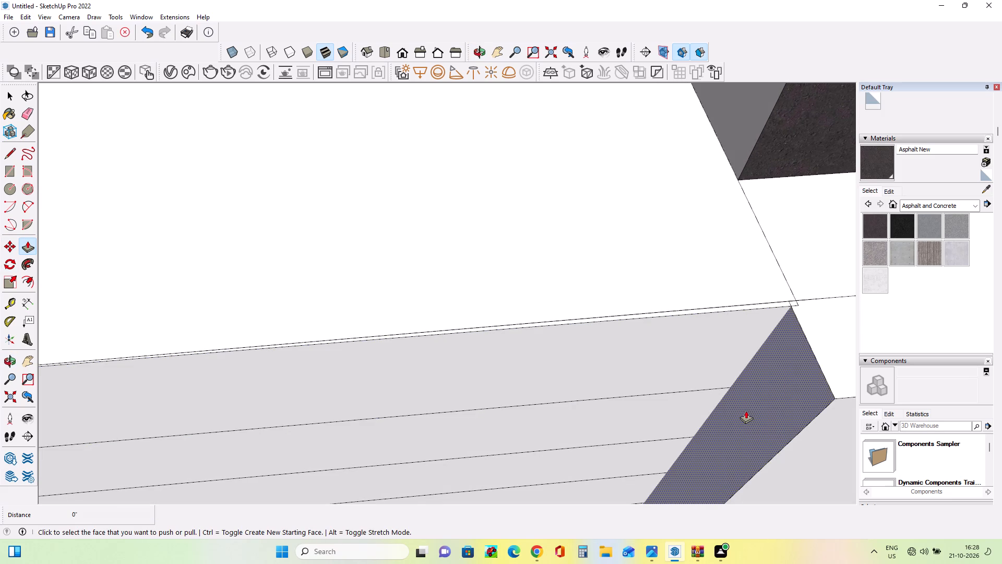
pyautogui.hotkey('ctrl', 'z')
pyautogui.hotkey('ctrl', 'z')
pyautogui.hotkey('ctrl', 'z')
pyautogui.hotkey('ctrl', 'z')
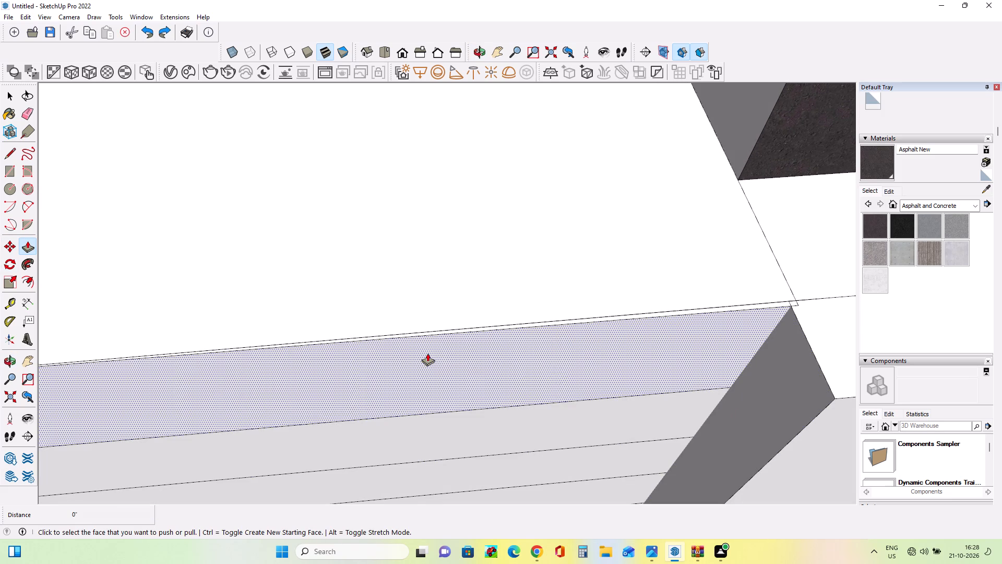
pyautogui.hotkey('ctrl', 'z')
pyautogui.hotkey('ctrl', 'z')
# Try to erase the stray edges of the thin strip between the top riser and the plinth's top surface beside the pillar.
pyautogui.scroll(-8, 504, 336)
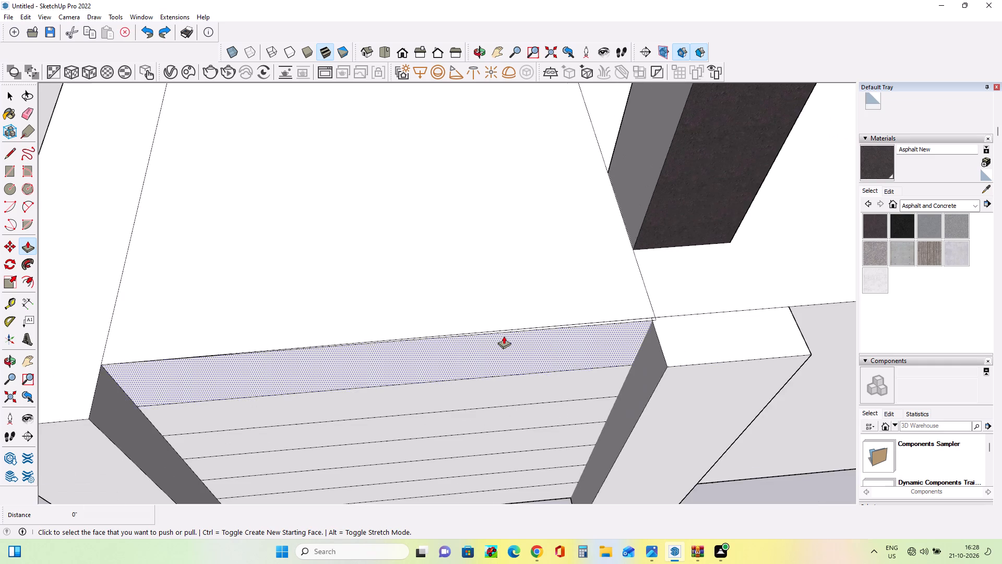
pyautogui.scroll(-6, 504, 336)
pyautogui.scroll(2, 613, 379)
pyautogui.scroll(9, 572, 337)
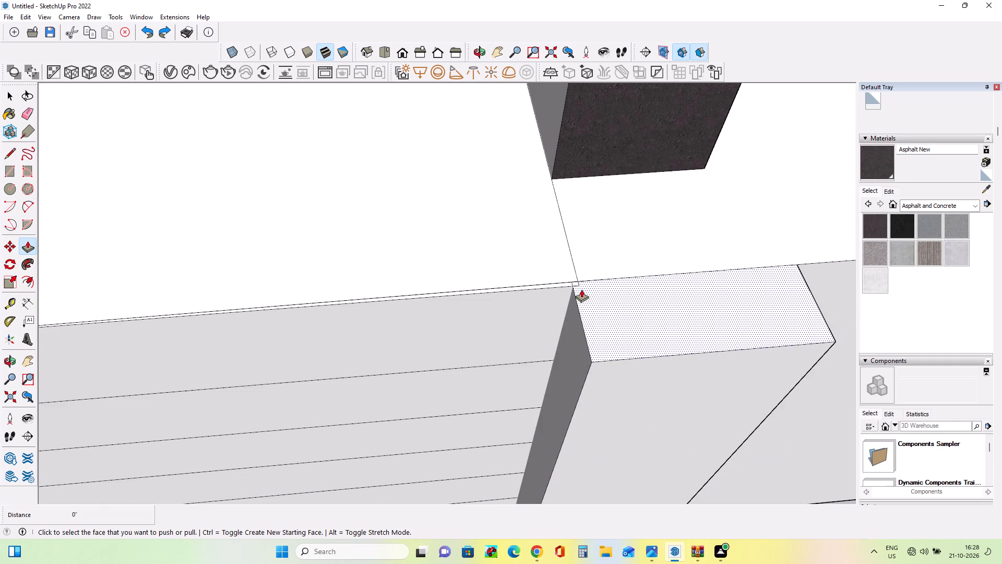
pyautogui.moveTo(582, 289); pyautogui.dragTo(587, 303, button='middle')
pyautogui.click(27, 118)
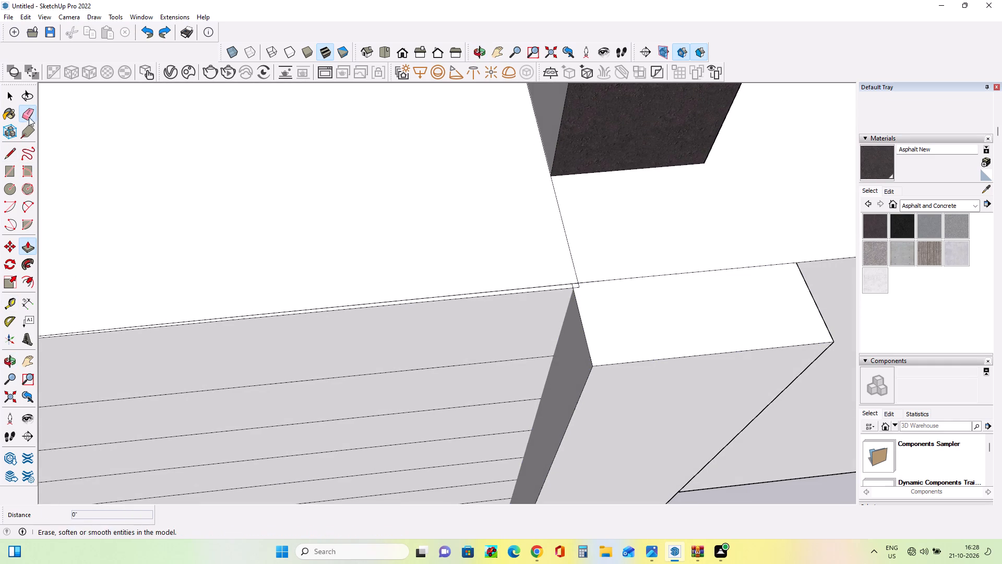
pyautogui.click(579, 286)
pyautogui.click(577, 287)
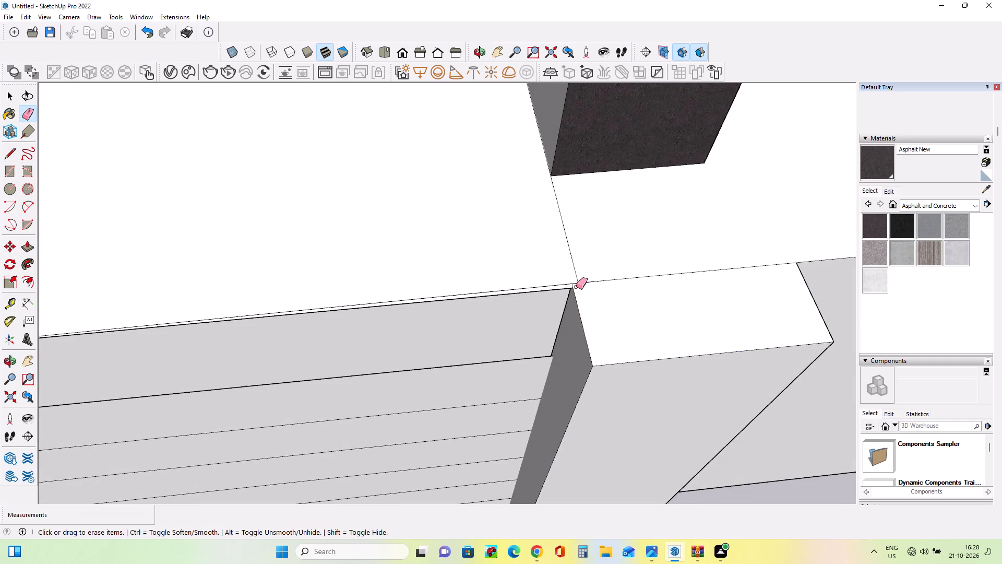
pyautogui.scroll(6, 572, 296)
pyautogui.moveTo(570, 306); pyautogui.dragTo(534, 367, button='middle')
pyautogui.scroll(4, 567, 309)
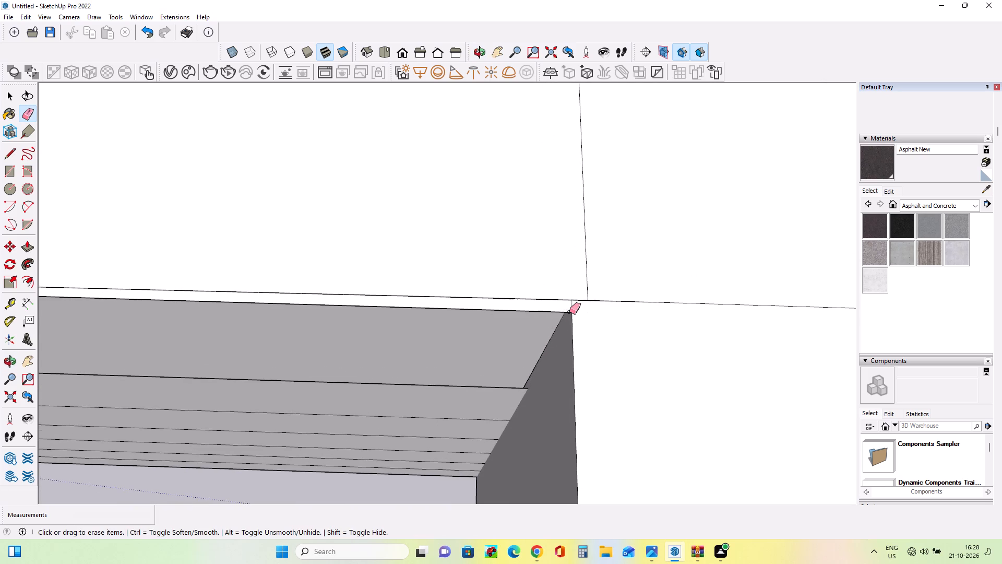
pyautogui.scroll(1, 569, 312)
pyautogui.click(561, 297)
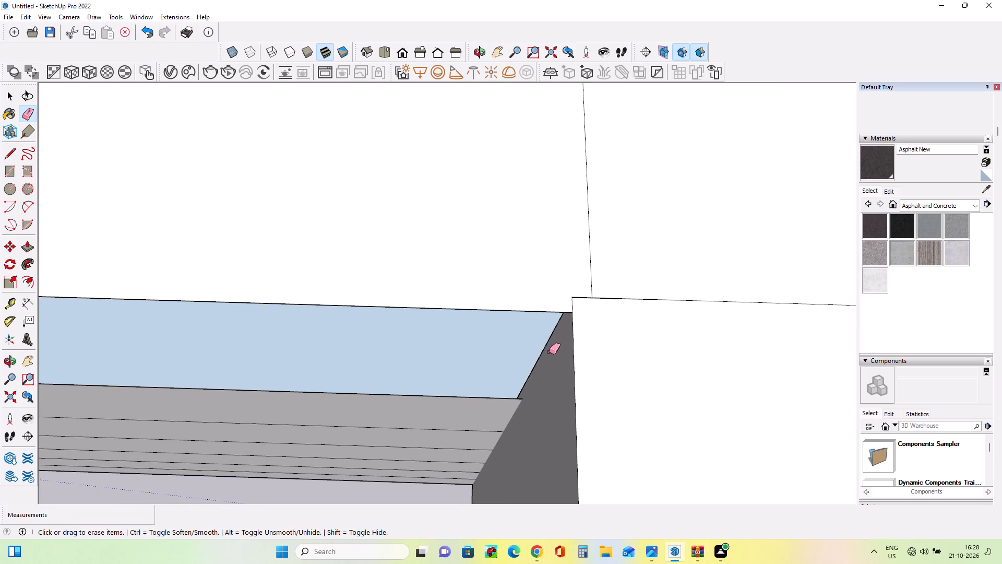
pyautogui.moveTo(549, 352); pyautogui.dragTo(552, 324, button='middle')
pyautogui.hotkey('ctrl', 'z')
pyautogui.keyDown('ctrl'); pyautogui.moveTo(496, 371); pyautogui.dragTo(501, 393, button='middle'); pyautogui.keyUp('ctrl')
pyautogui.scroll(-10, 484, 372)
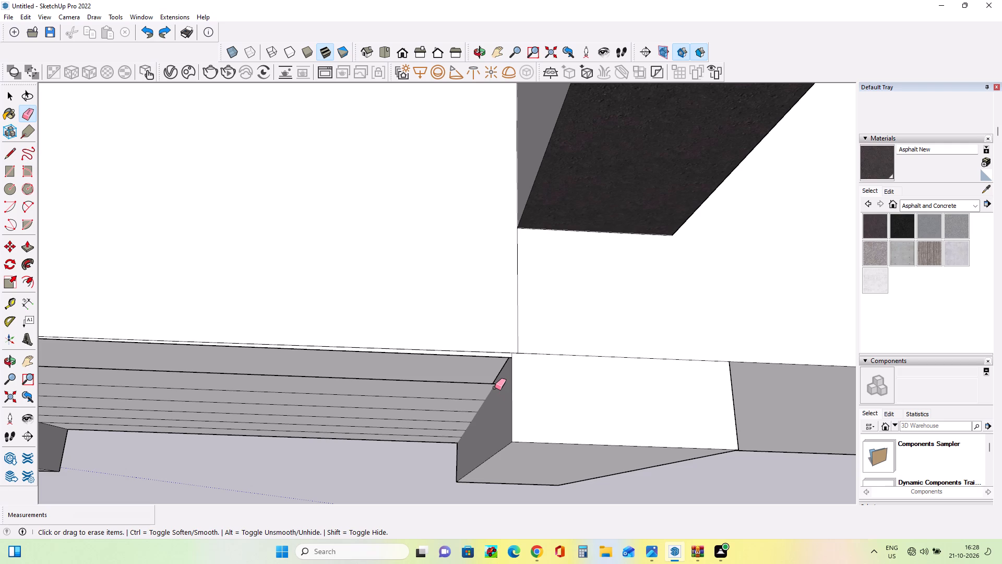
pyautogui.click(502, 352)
# Undo the recent edge erasures and the Push/Pull of the pillar's inner side face, back to the plinth with its tread division lines.
pyautogui.moveTo(530, 362); pyautogui.dragTo(533, 309, button='middle')
pyautogui.scroll(-7, 533, 309)
pyautogui.scroll(1, 526, 342)
pyautogui.scroll(-3, 526, 342)
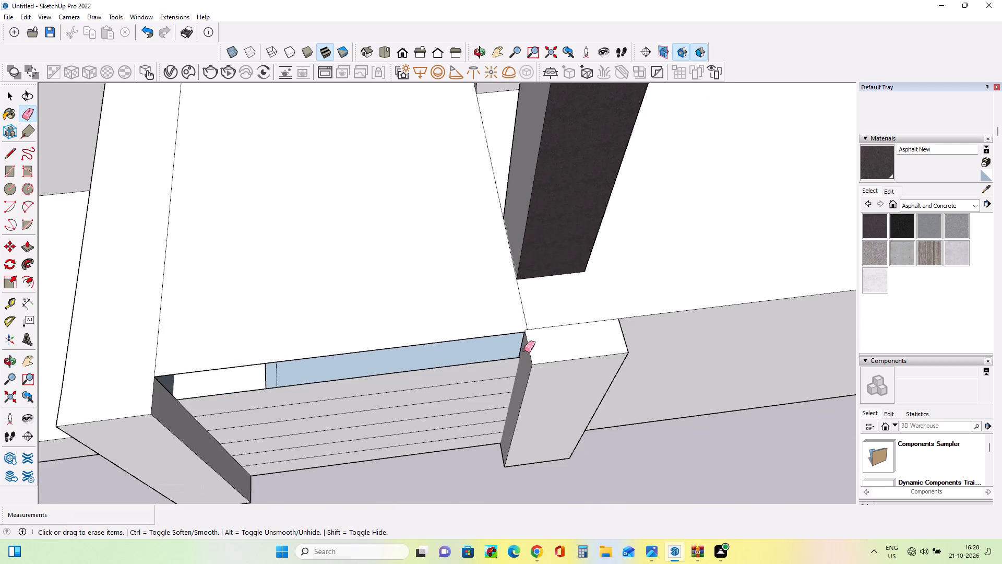
pyautogui.moveTo(518, 392); pyautogui.dragTo(489, 338, button='middle')
pyautogui.moveTo(554, 385); pyautogui.dragTo(570, 398, button='middle')
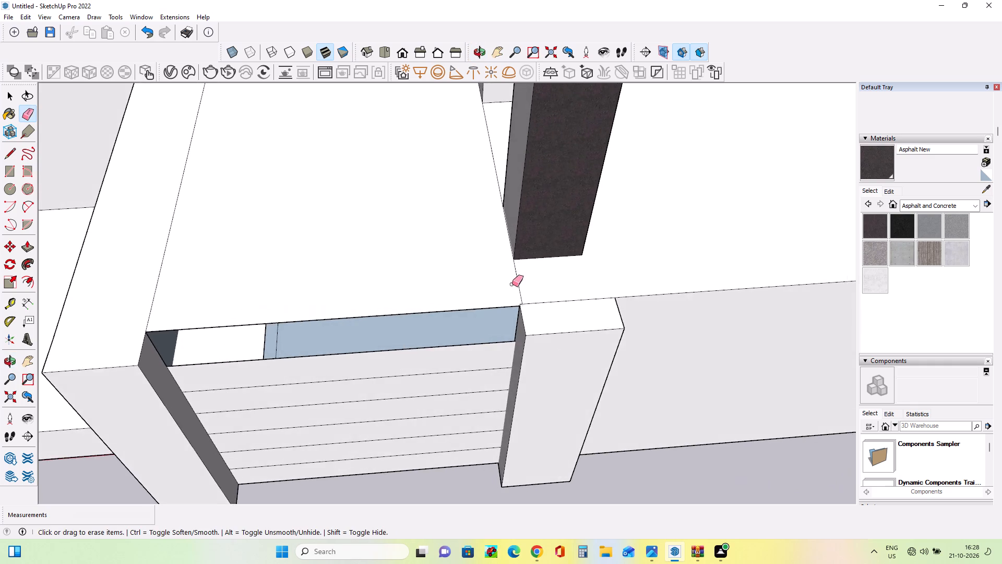
pyautogui.scroll(4, 511, 283)
pyautogui.click(31, 243)
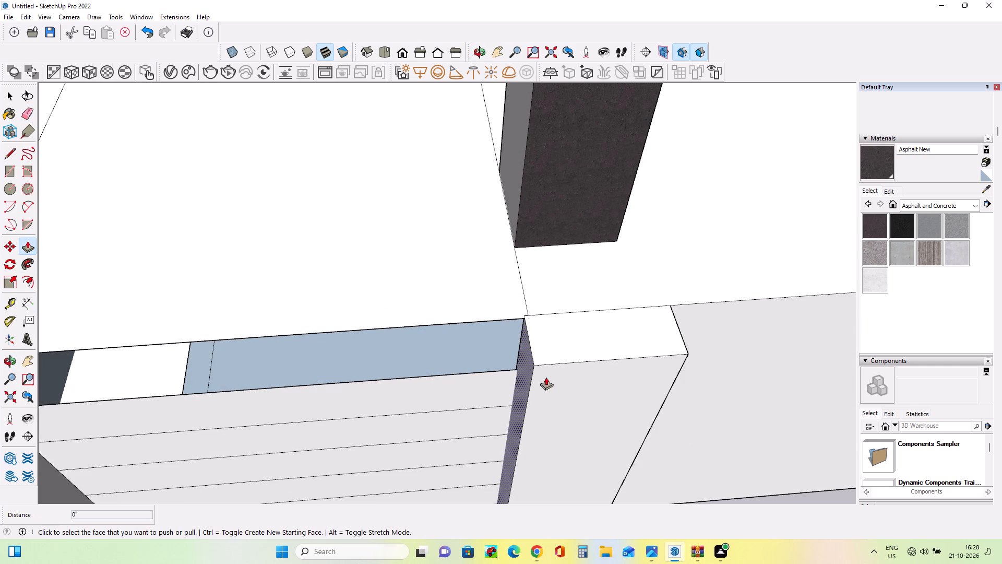
pyautogui.moveTo(523, 374); pyautogui.dragTo(531, 371)
pyautogui.hotkey('ctrl', 'z')
pyautogui.hotkey('ctrl', 'z')
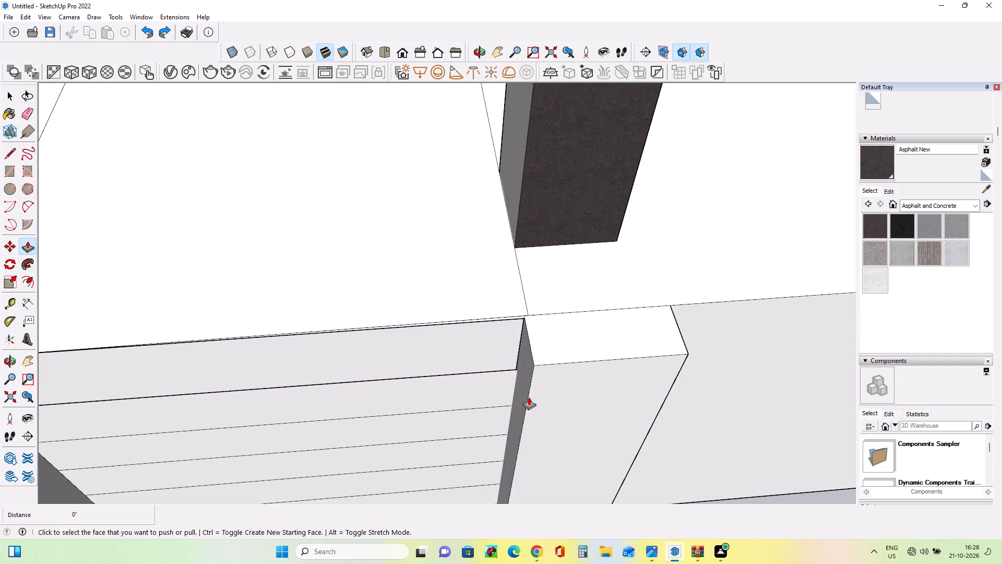
pyautogui.hotkey('ctrl', 'z')
pyautogui.hotkey('ctrl', 'z')
pyautogui.hotkey('ctrl', 'z')
pyautogui.hotkey('ctrl', 'z')
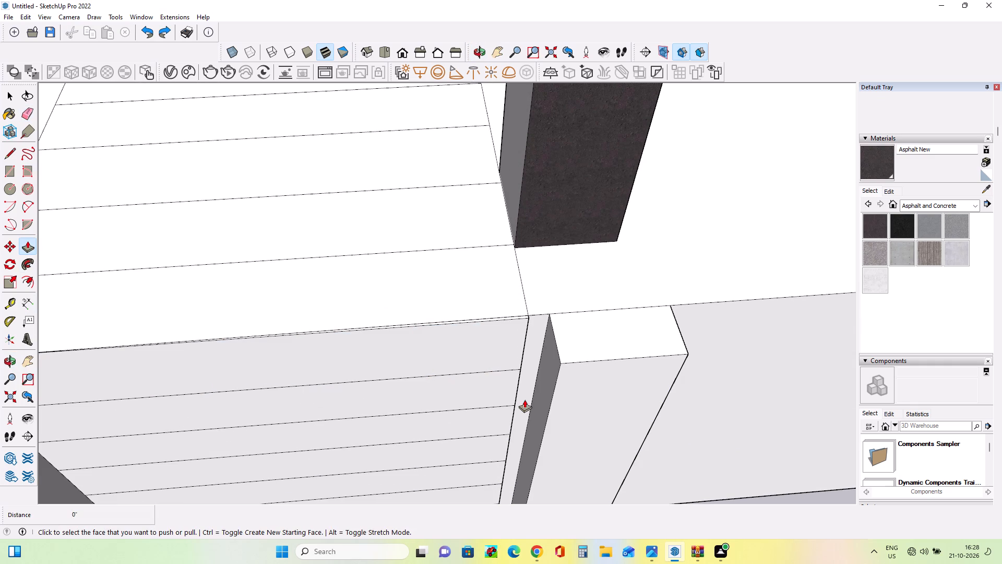
# Erase the misaligned edges around the topmost riser strip where it meets the plinth's top edge near the pillar.
pyautogui.moveTo(528, 392); pyautogui.dragTo(514, 402, button='middle')
pyautogui.scroll(-3, 518, 395)
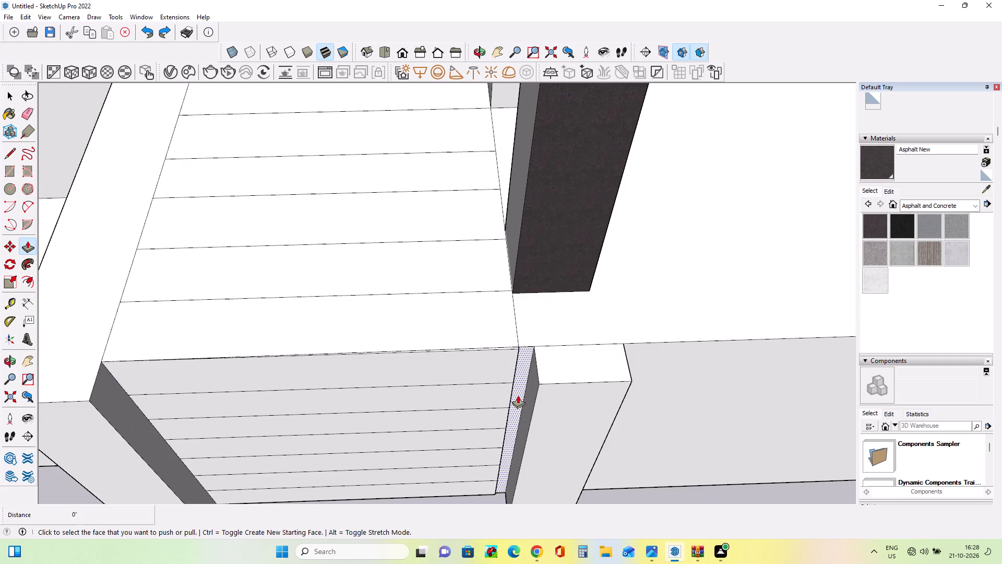
pyautogui.moveTo(518, 395); pyautogui.dragTo(513, 405, button='middle')
pyautogui.scroll(4, 432, 383)
pyautogui.moveTo(434, 383); pyautogui.dragTo(420, 395, button='middle')
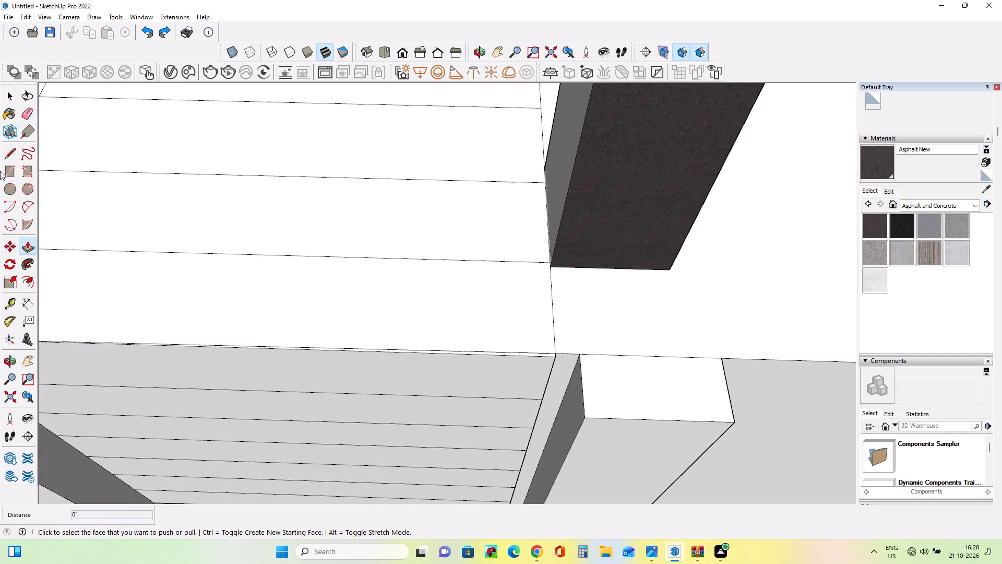
pyautogui.click(30, 113)
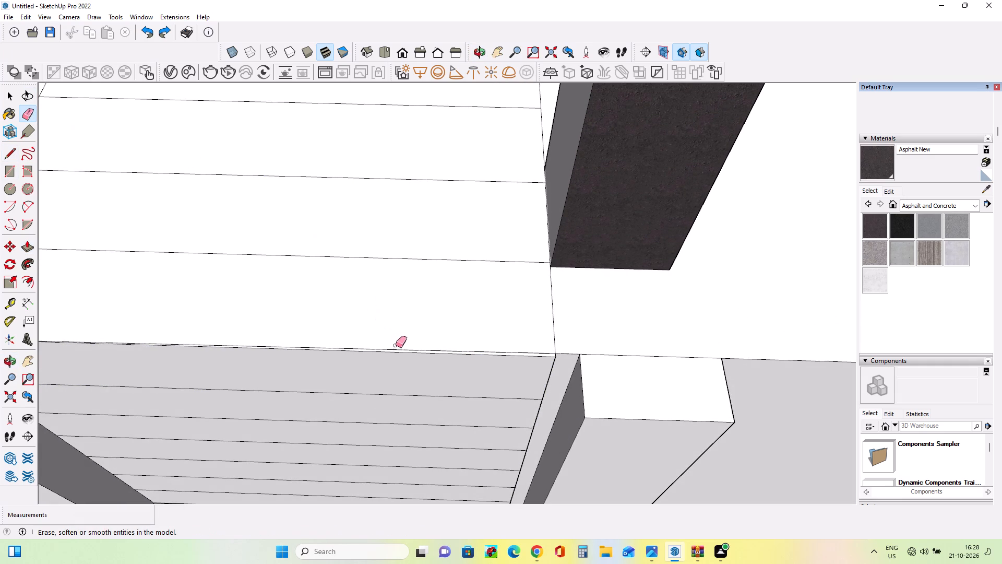
pyautogui.click(554, 357)
# Erase all the tread division lines on the plinth's top surface between the side wall and the pillar.
pyautogui.moveTo(547, 384); pyautogui.dragTo(541, 351, button='middle')
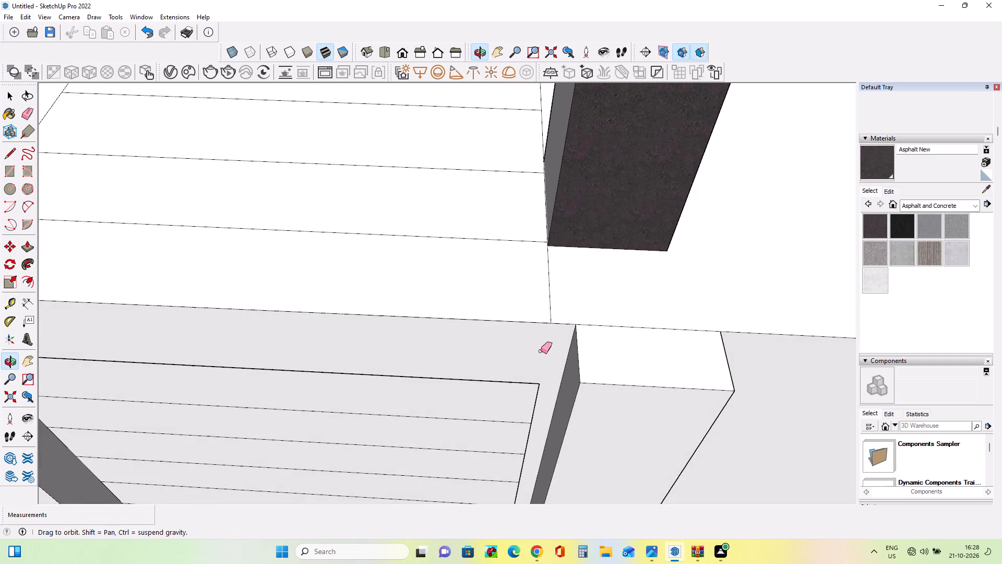
pyautogui.moveTo(541, 351); pyautogui.dragTo(539, 351, button='middle')
pyautogui.scroll(-7, 543, 351)
pyautogui.moveTo(496, 369); pyautogui.dragTo(502, 378, button='middle')
pyautogui.moveTo(439, 310); pyautogui.dragTo(457, 125)
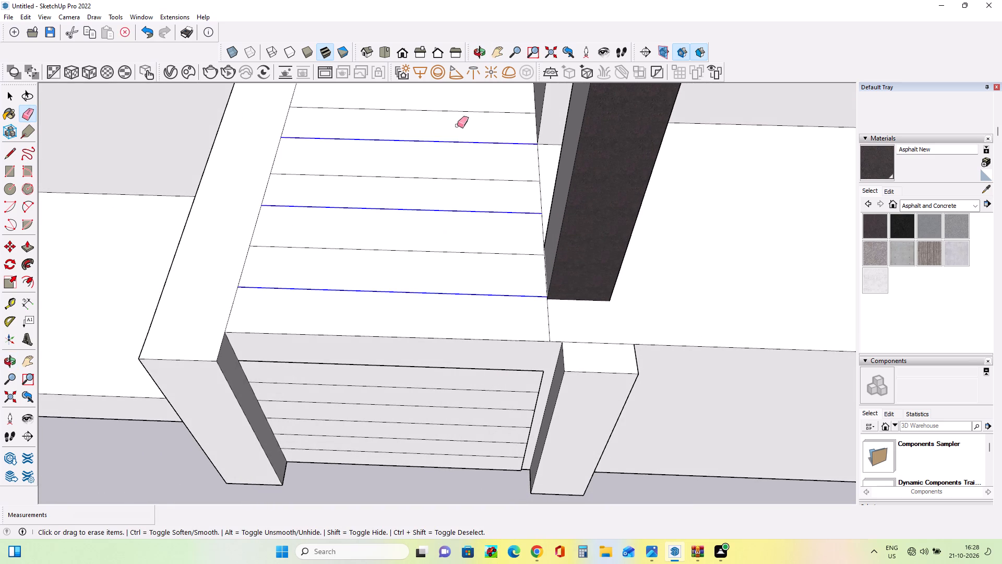
pyautogui.moveTo(457, 125); pyautogui.dragTo(459, 103)
pyautogui.scroll(-4, 479, 293)
pyautogui.moveTo(472, 292); pyautogui.dragTo(474, 177)
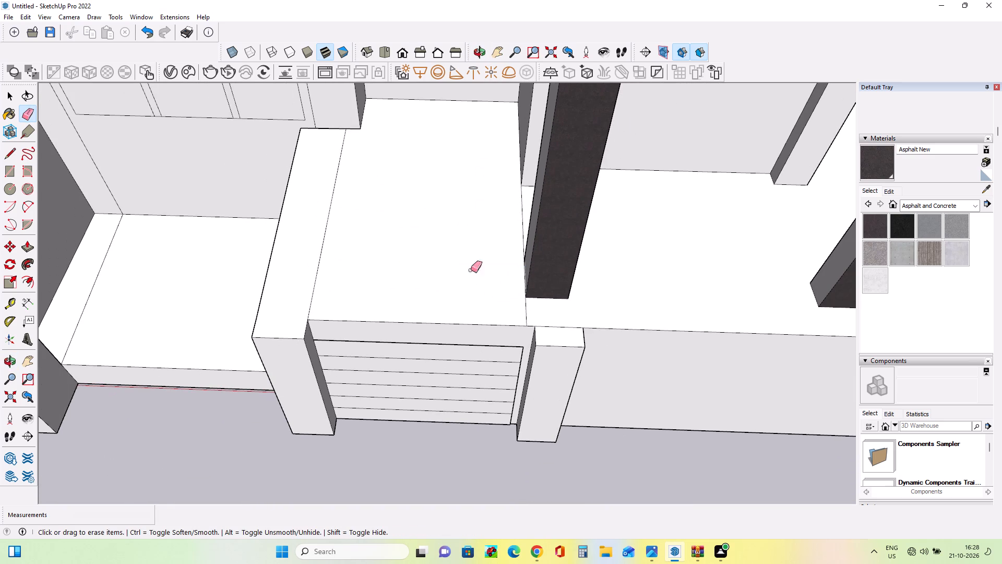
# Draw a rectangle about 1' 5" high for the topmost riser, from the plinth's top corner to the side wall.
pyautogui.moveTo(469, 347); pyautogui.dragTo(510, 216, button='middle')
pyautogui.scroll(3, 468, 300)
pyautogui.moveTo(467, 323); pyautogui.dragTo(468, 345, button='middle')
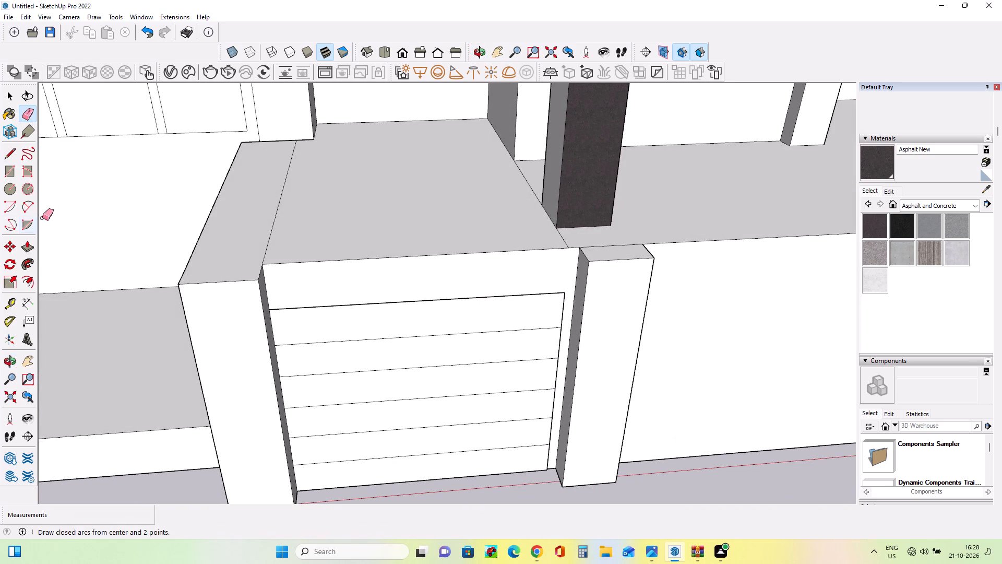
pyautogui.click(4, 171)
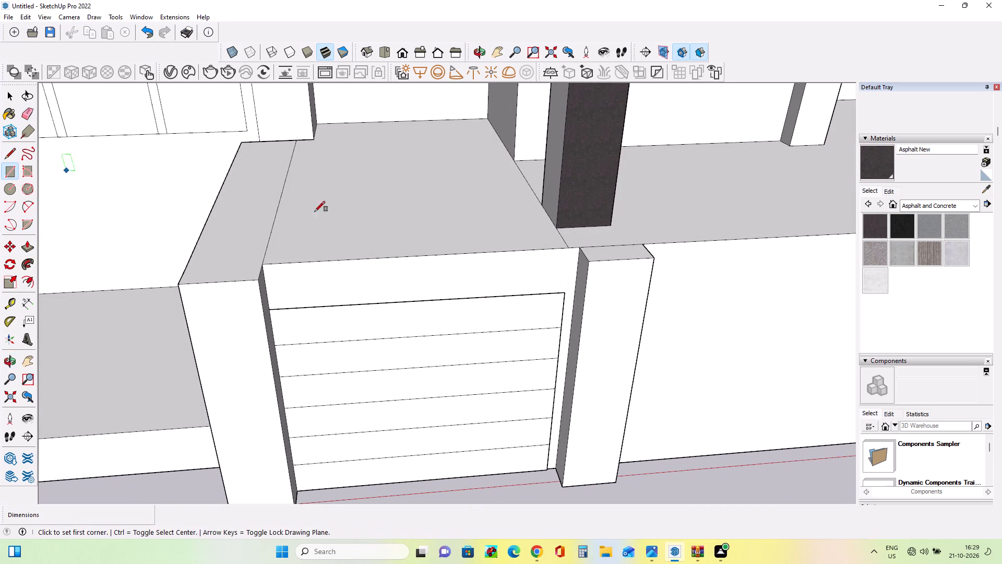
pyautogui.moveTo(573, 249); pyautogui.dragTo(568, 252)
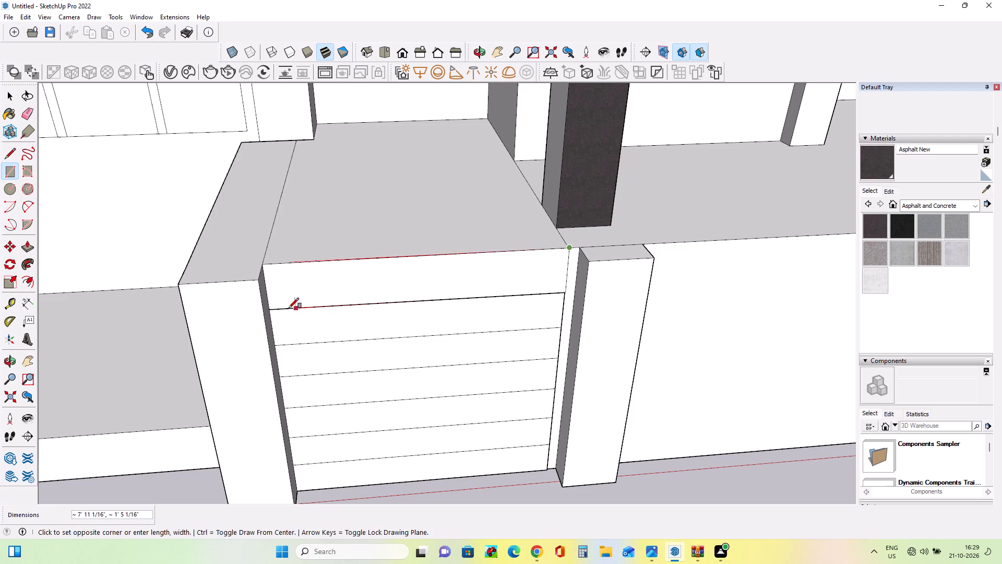
pyautogui.click(272, 311)
# Erase the doubled edges beneath the topmost riser rectangle and the pillar-side end edge of the second riser strip.
pyautogui.moveTo(438, 337); pyautogui.dragTo(397, 361, button='middle')
pyautogui.scroll(3, 510, 316)
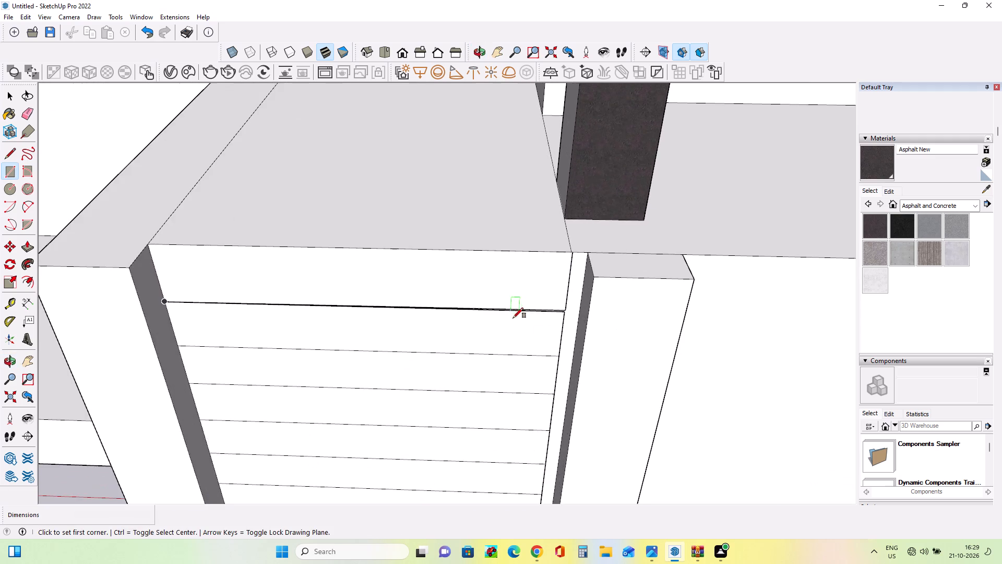
pyautogui.moveTo(541, 350); pyautogui.dragTo(485, 383, button='middle')
pyautogui.scroll(7, 541, 357)
pyautogui.moveTo(524, 363); pyautogui.dragTo(527, 372, button='middle')
pyautogui.click(25, 115)
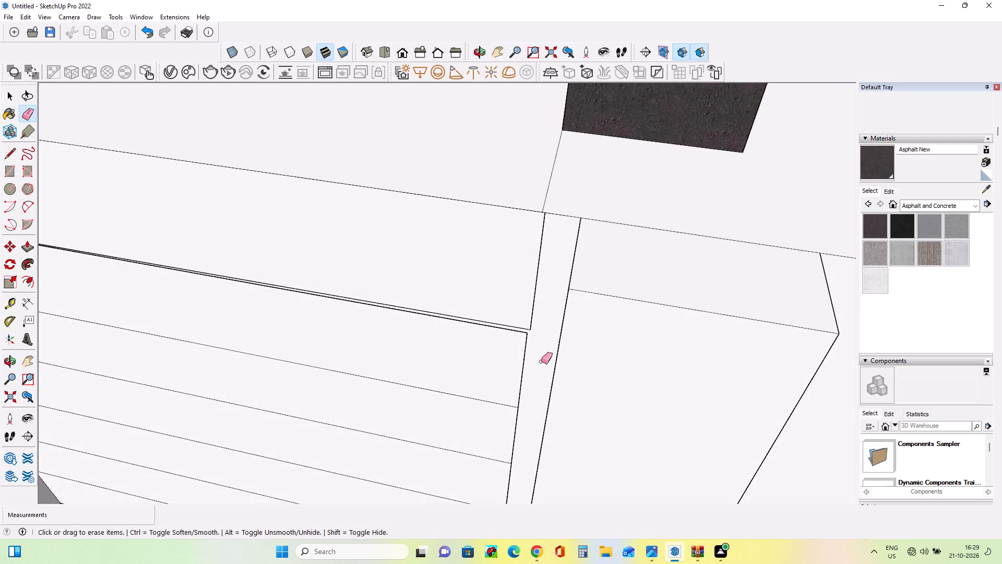
pyautogui.click(522, 334)
pyautogui.click(527, 336)
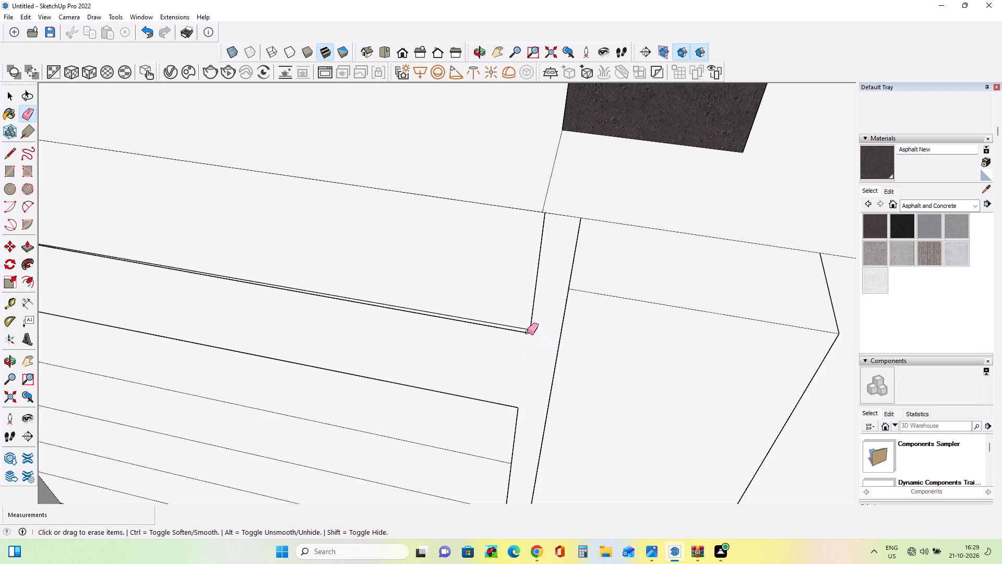
pyautogui.click(527, 332)
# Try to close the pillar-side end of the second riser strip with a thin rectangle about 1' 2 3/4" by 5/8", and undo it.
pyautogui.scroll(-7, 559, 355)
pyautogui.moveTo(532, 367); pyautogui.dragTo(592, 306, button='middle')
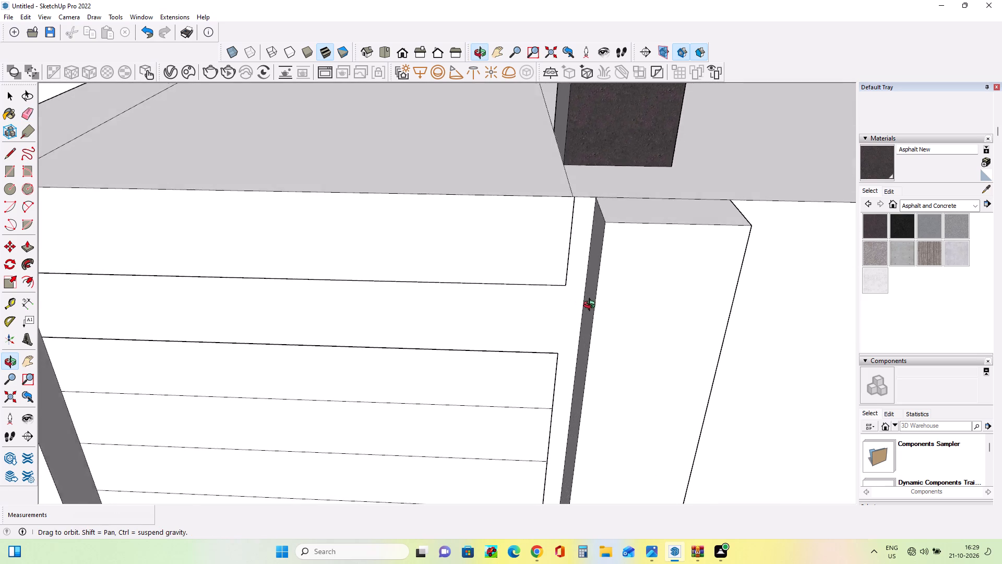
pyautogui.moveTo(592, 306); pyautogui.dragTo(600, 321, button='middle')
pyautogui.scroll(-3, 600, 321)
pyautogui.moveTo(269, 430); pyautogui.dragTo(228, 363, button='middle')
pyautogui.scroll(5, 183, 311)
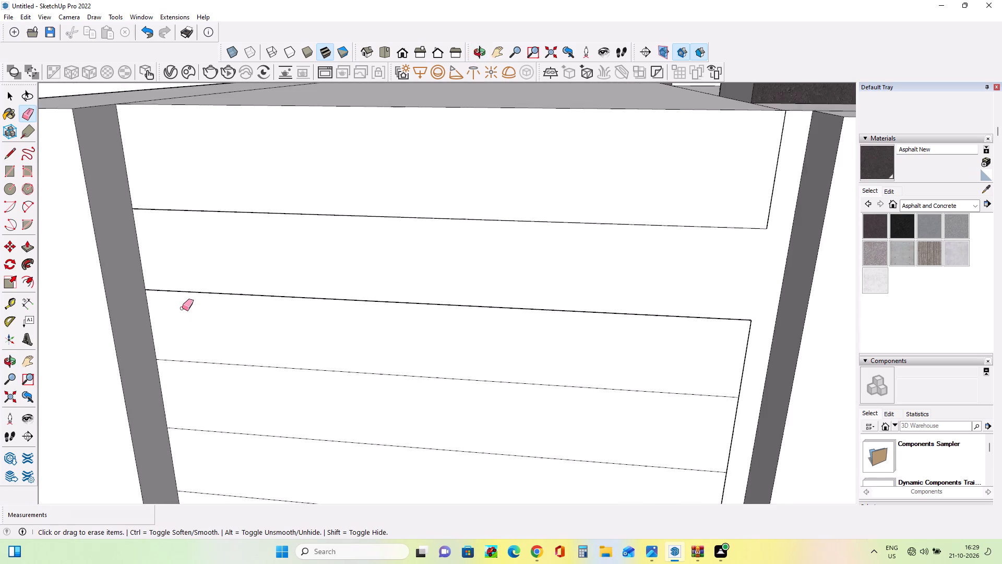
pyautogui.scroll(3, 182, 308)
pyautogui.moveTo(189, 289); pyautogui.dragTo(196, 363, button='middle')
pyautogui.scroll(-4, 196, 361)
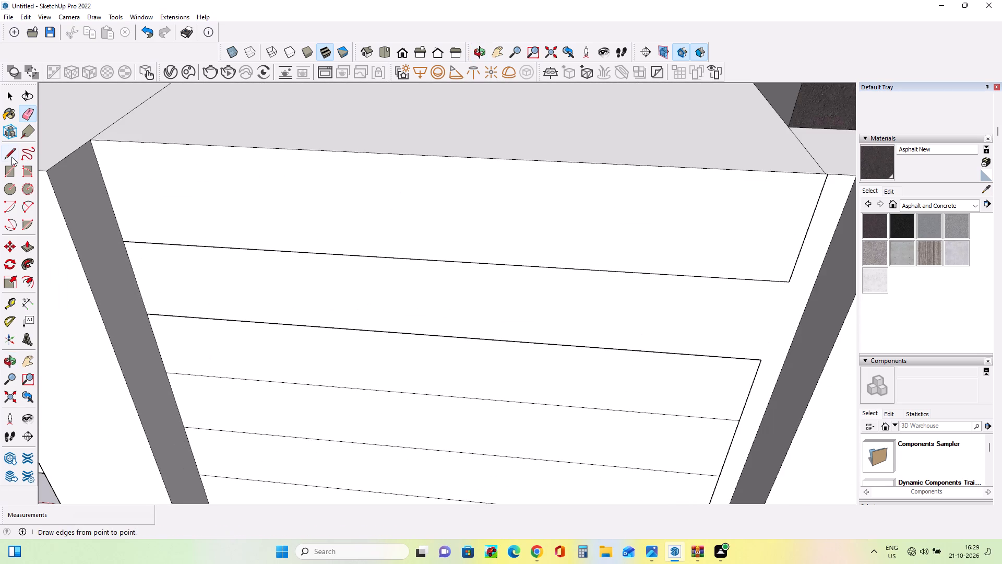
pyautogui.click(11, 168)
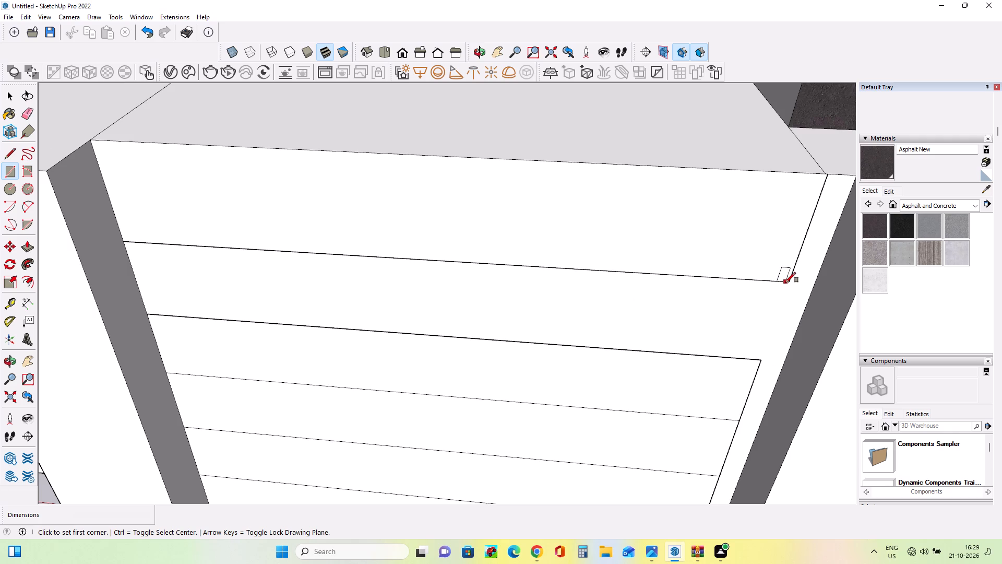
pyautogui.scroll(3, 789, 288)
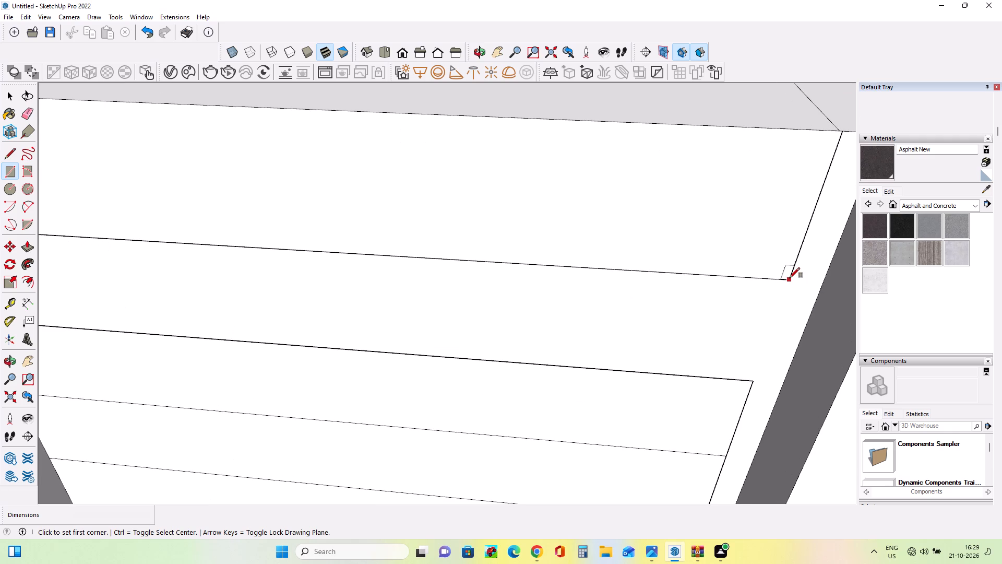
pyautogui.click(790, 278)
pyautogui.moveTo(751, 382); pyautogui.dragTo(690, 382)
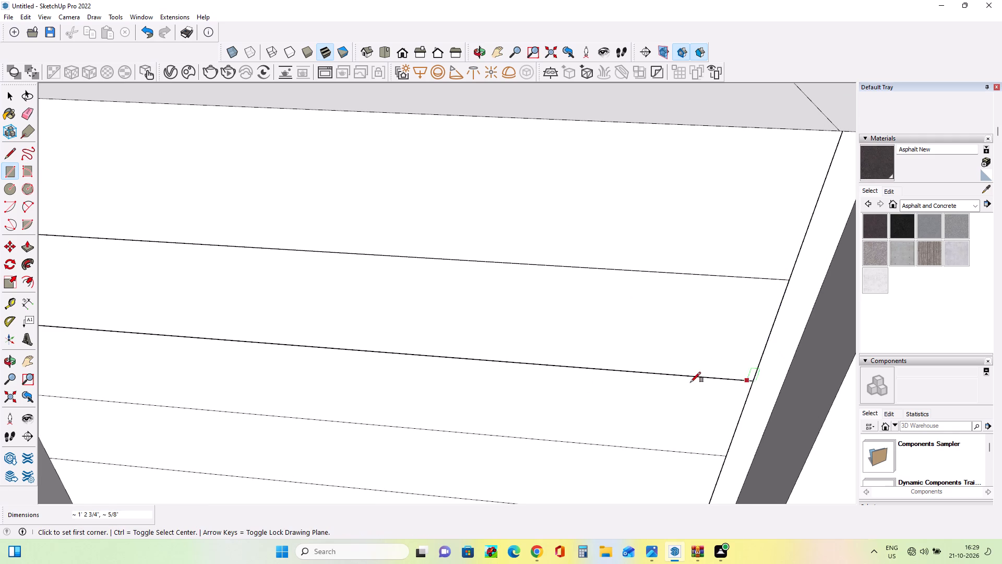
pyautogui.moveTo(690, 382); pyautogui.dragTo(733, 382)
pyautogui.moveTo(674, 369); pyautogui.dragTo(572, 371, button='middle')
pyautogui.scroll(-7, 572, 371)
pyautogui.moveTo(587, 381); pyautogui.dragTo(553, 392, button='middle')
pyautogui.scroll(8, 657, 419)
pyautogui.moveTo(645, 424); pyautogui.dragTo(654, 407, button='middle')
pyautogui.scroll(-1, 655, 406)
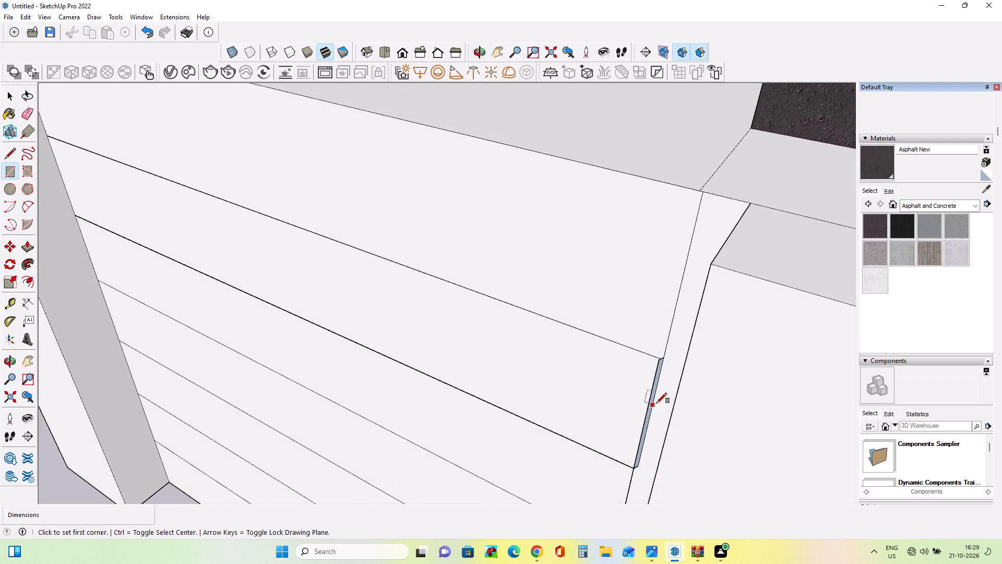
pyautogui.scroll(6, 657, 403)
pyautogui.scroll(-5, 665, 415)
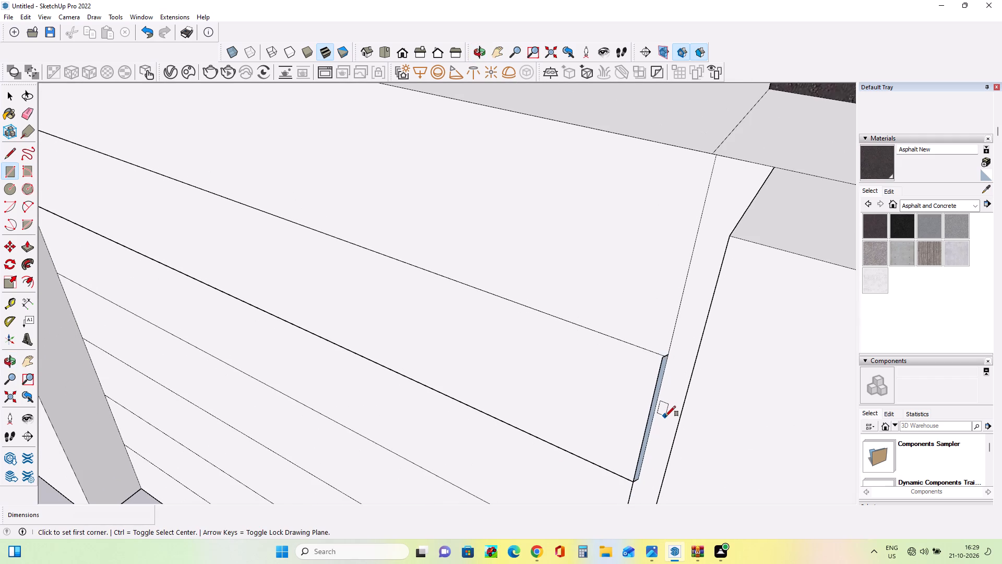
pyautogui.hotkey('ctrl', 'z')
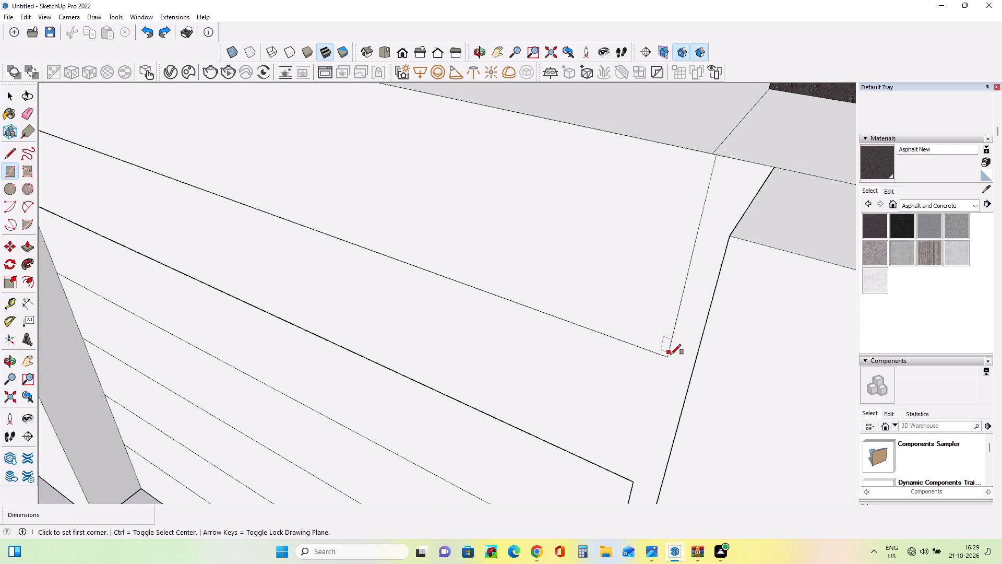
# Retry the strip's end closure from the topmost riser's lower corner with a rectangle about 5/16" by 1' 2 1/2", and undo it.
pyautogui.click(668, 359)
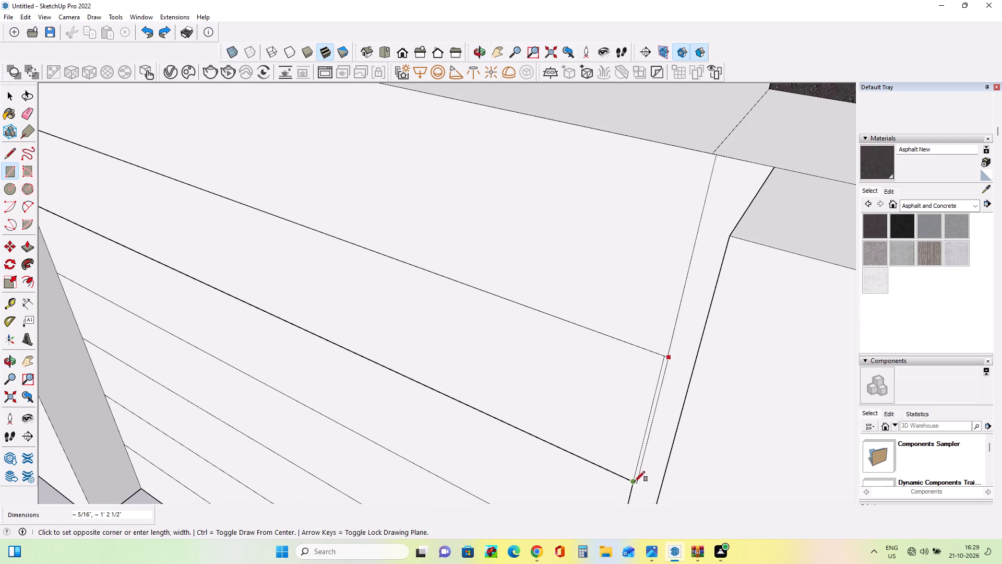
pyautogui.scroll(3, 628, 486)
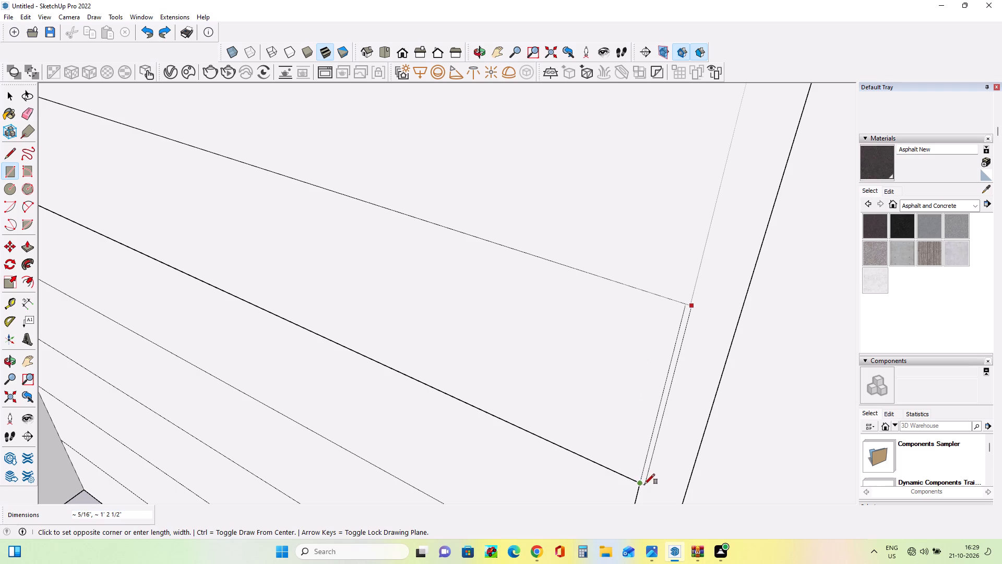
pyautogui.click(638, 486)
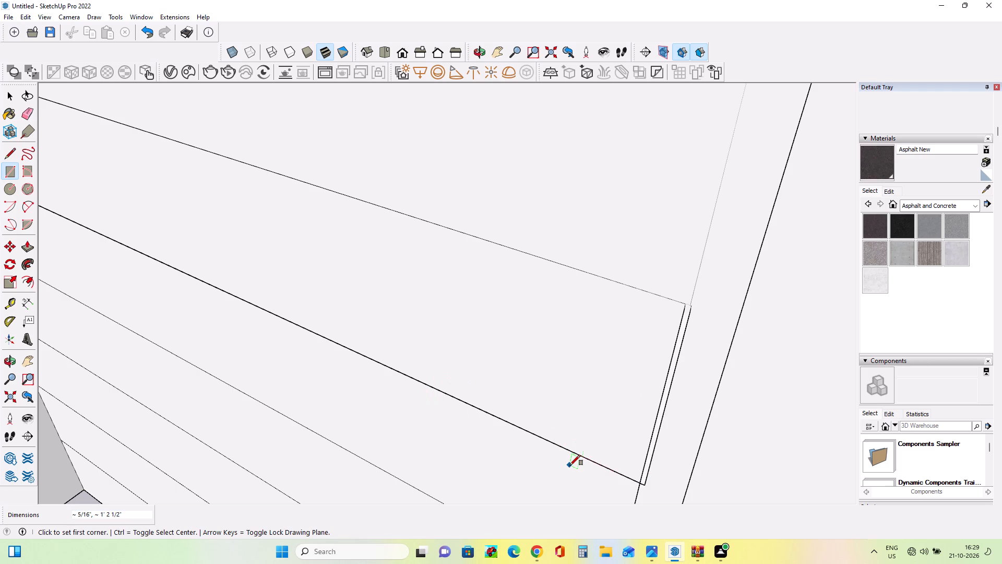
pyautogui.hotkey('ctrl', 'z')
# Draw a line about 2' 7 9/16" long from the lower risers' pillar-side top corner up to the plinth's top corner.
pyautogui.moveTo(583, 457); pyautogui.dragTo(680, 438, button='middle')
pyautogui.scroll(-11, 680, 438)
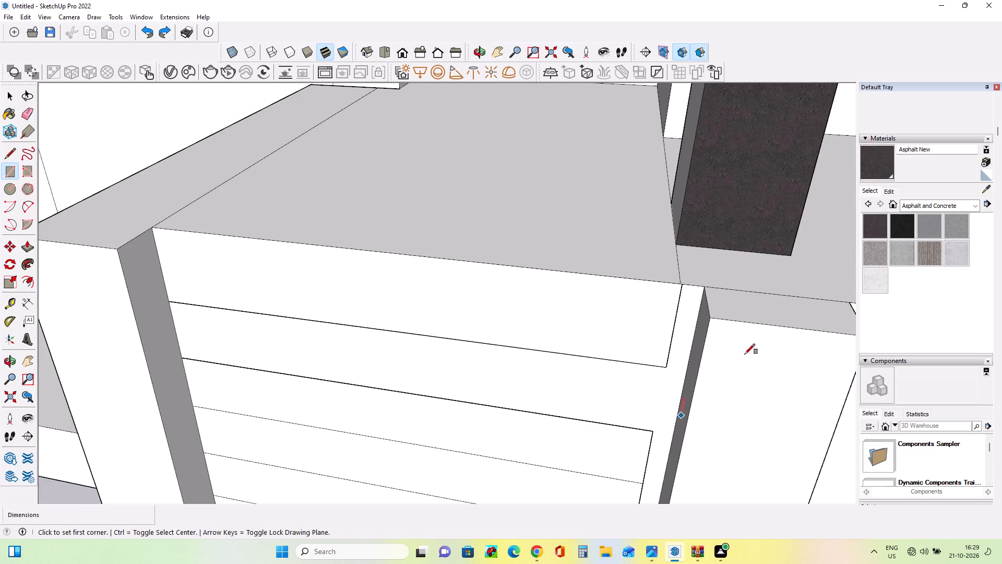
pyautogui.click(11, 155)
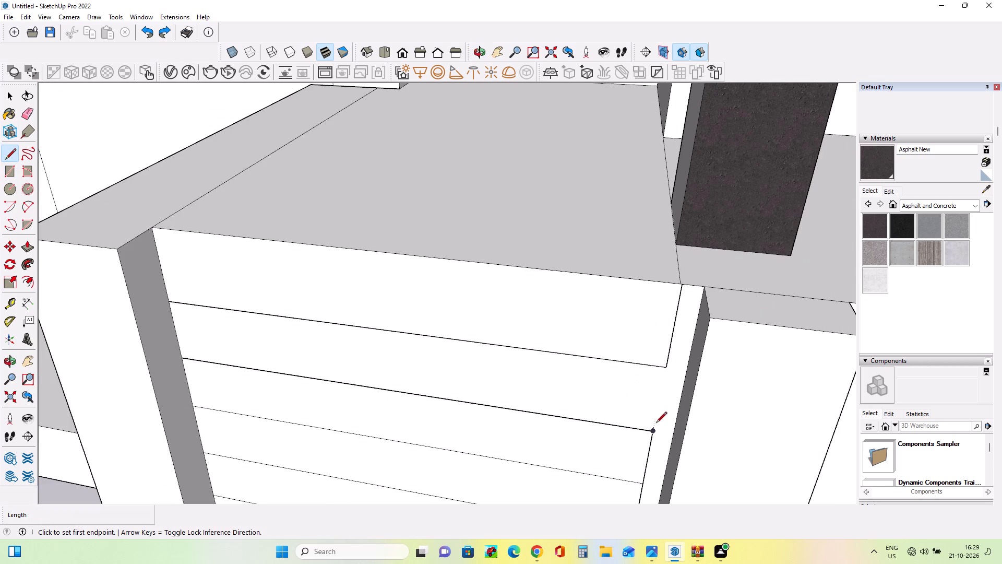
pyautogui.click(652, 432)
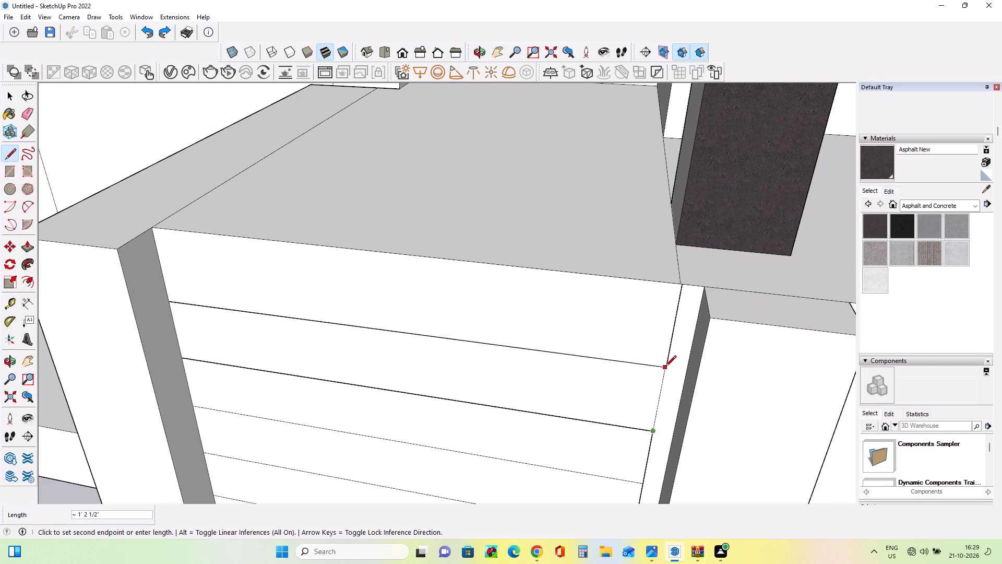
pyautogui.scroll(6, 664, 369)
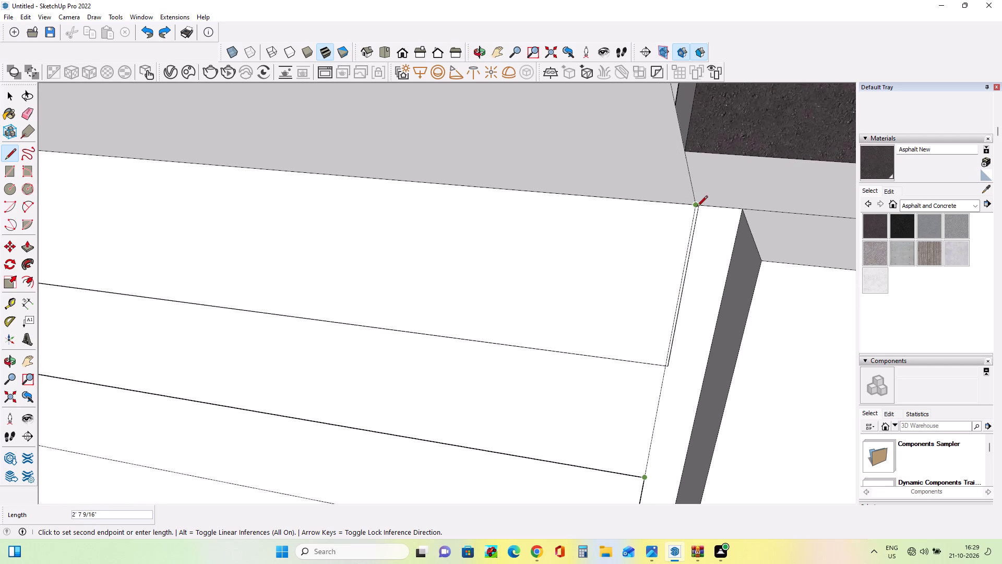
pyautogui.click(696, 207)
pyautogui.moveTo(682, 357); pyautogui.dragTo(643, 361, button='middle')
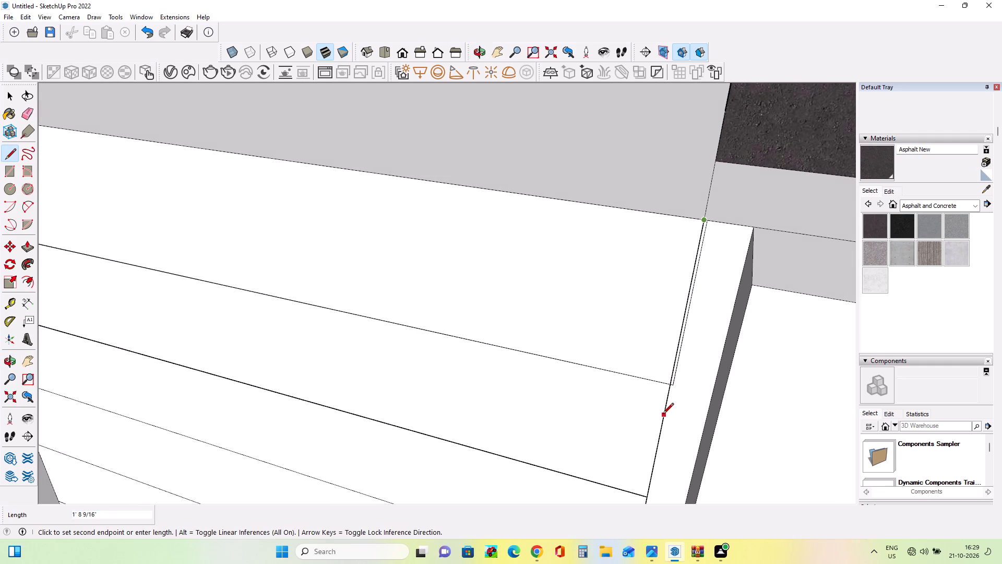
pyautogui.press('space')
# Erase the topmost riser's doubled pillar-side end edge and the dividing line beneath that riser, cleaning up its ends.
pyautogui.moveTo(25, 111); pyautogui.dragTo(32, 114)
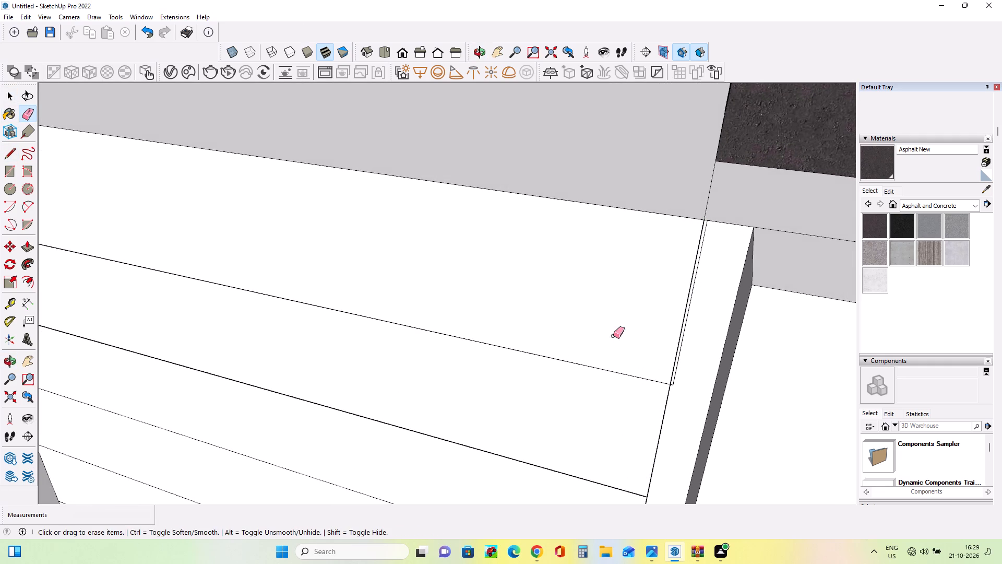
pyautogui.scroll(3, 631, 340)
pyautogui.click(690, 367)
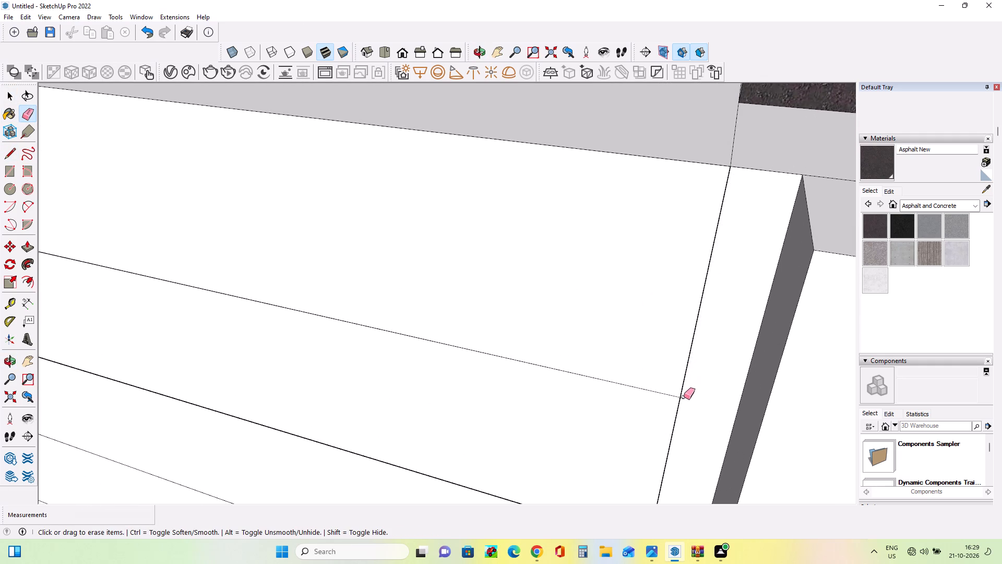
pyautogui.click(684, 397)
pyautogui.hotkey('ctrl', 'z')
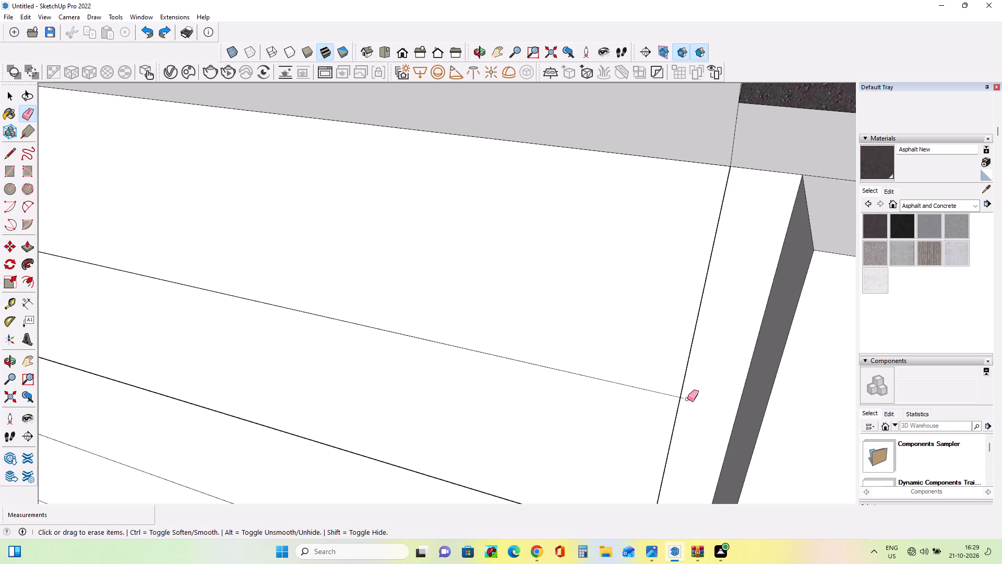
pyautogui.scroll(5, 687, 399)
pyautogui.click(680, 397)
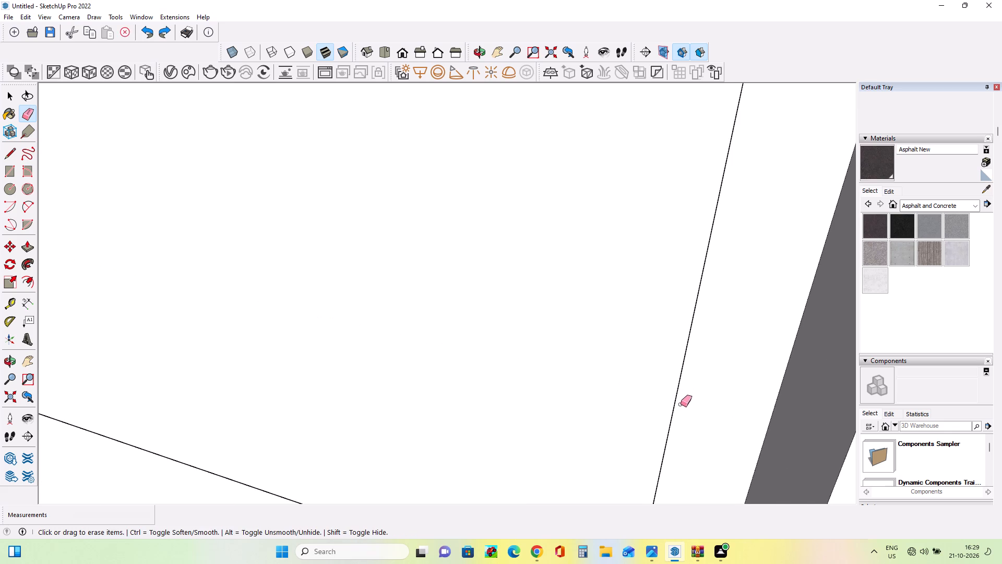
pyautogui.scroll(-20, 677, 404)
pyautogui.moveTo(631, 425); pyautogui.dragTo(662, 372, button='middle')
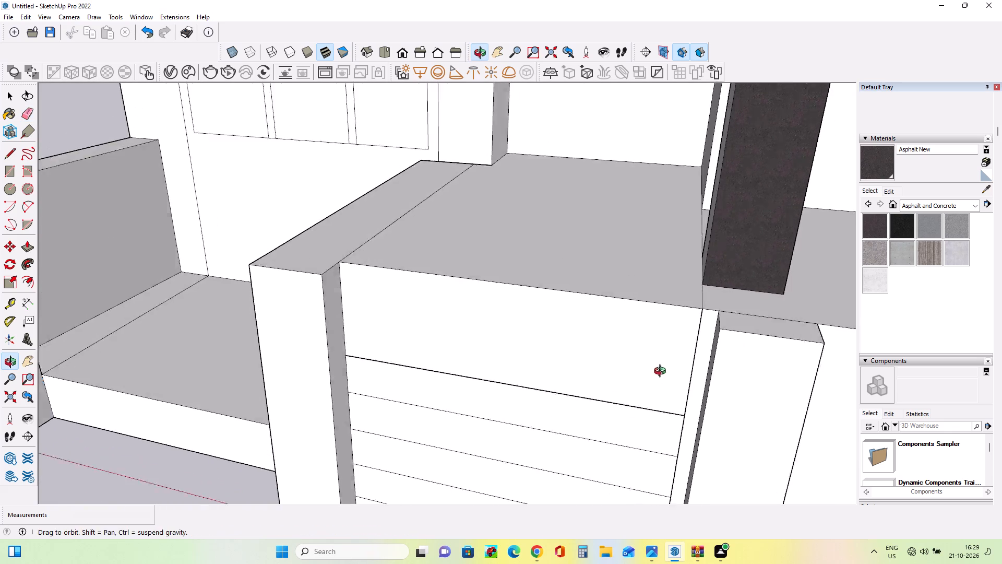
pyautogui.moveTo(662, 372); pyautogui.dragTo(663, 371, button='middle')
pyautogui.scroll(-9, 663, 371)
pyautogui.moveTo(558, 407); pyautogui.dragTo(577, 455, button='middle')
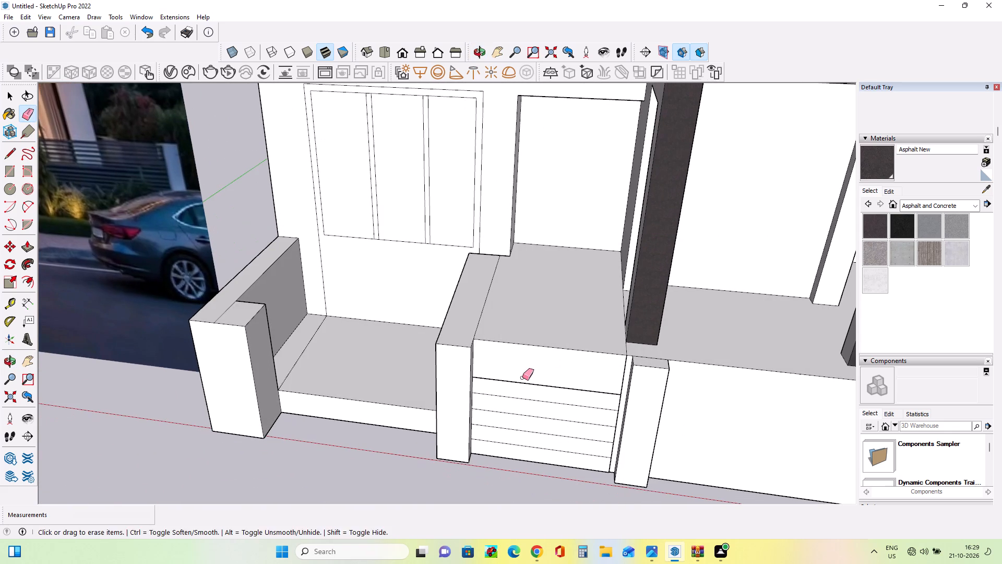
pyautogui.moveTo(522, 378); pyautogui.dragTo(574, 375, button='middle')
pyautogui.scroll(8, 567, 374)
pyautogui.moveTo(516, 387); pyautogui.dragTo(412, 404, button='middle')
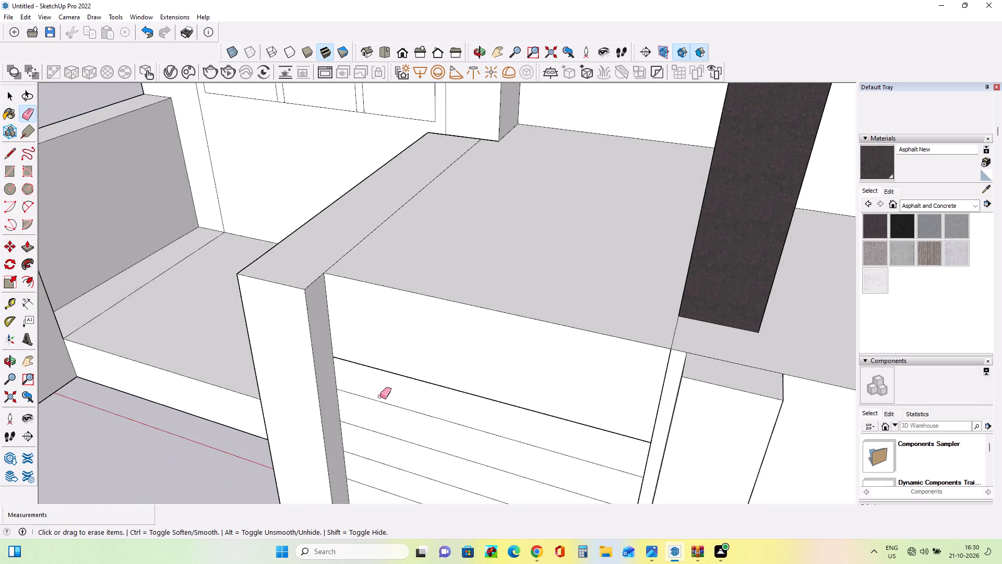
pyautogui.scroll(8, 351, 368)
pyautogui.click(341, 350)
pyautogui.scroll(-5, 352, 363)
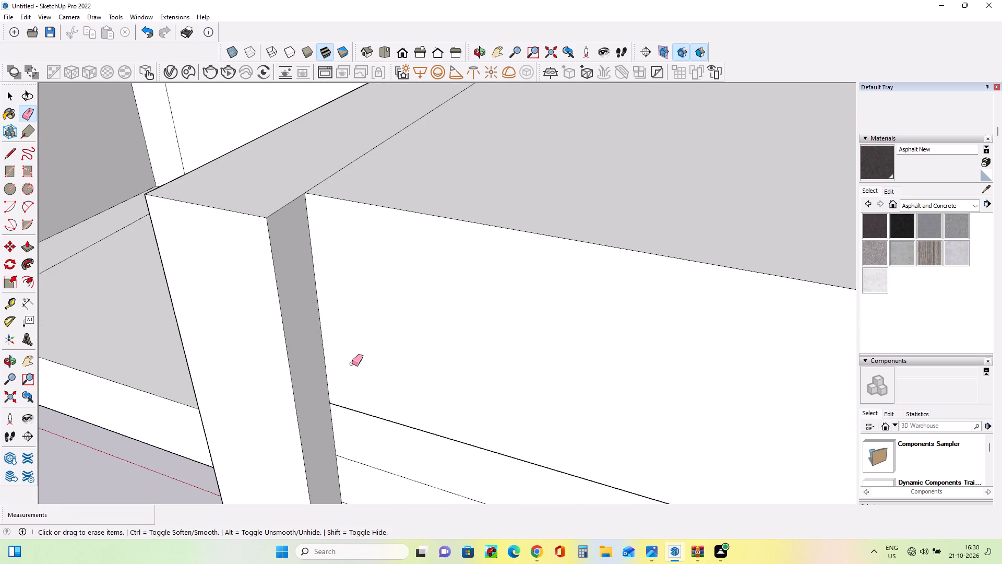
pyautogui.scroll(-7, 352, 363)
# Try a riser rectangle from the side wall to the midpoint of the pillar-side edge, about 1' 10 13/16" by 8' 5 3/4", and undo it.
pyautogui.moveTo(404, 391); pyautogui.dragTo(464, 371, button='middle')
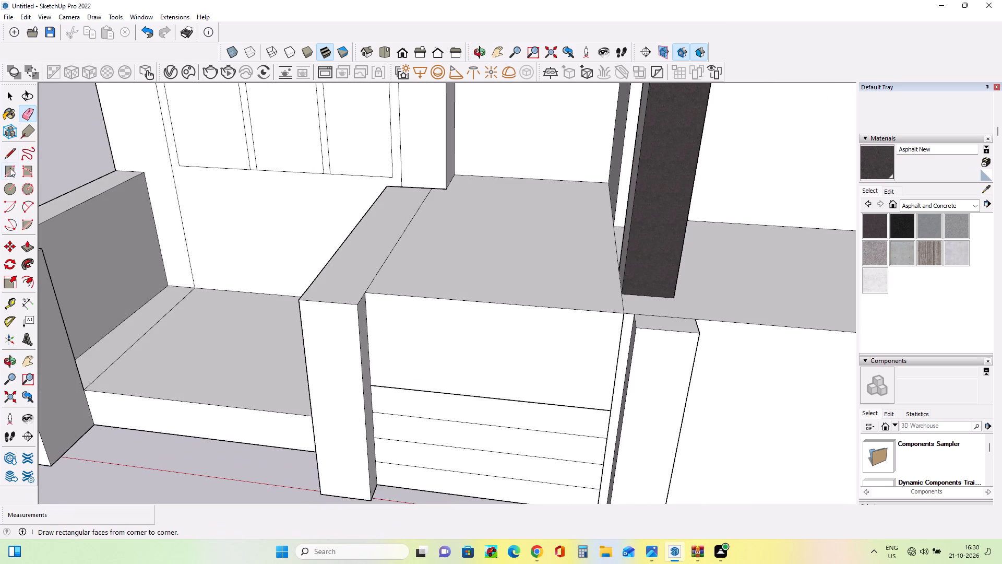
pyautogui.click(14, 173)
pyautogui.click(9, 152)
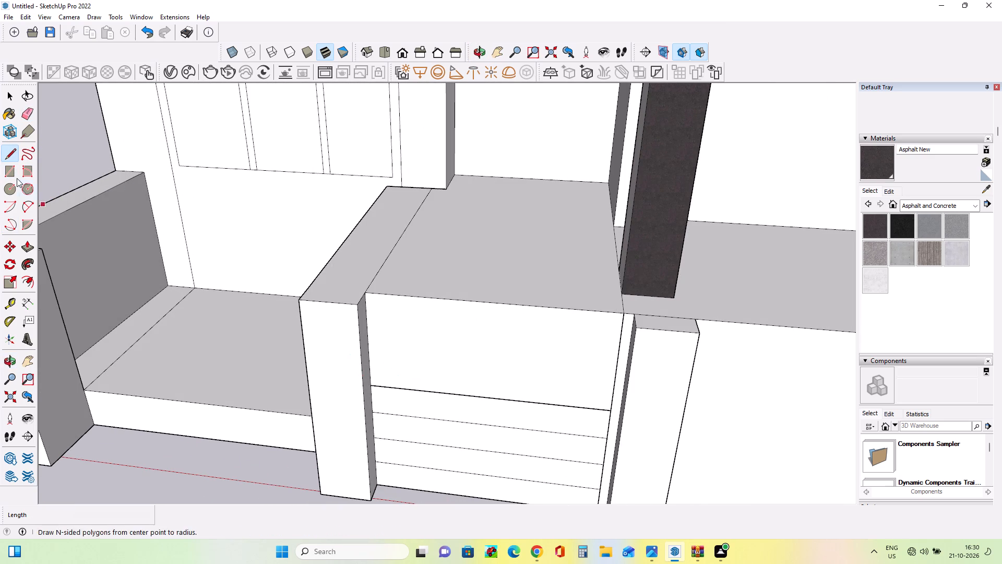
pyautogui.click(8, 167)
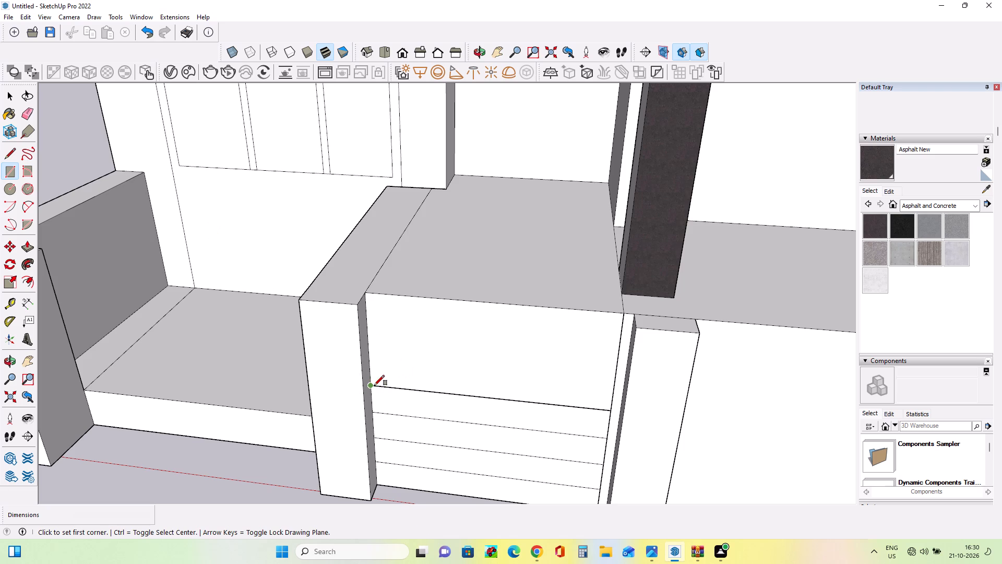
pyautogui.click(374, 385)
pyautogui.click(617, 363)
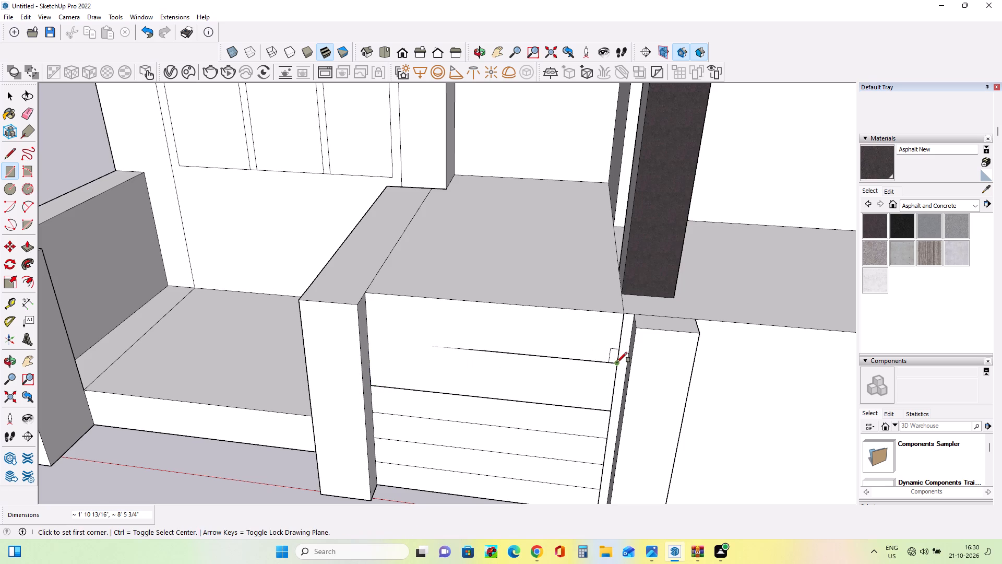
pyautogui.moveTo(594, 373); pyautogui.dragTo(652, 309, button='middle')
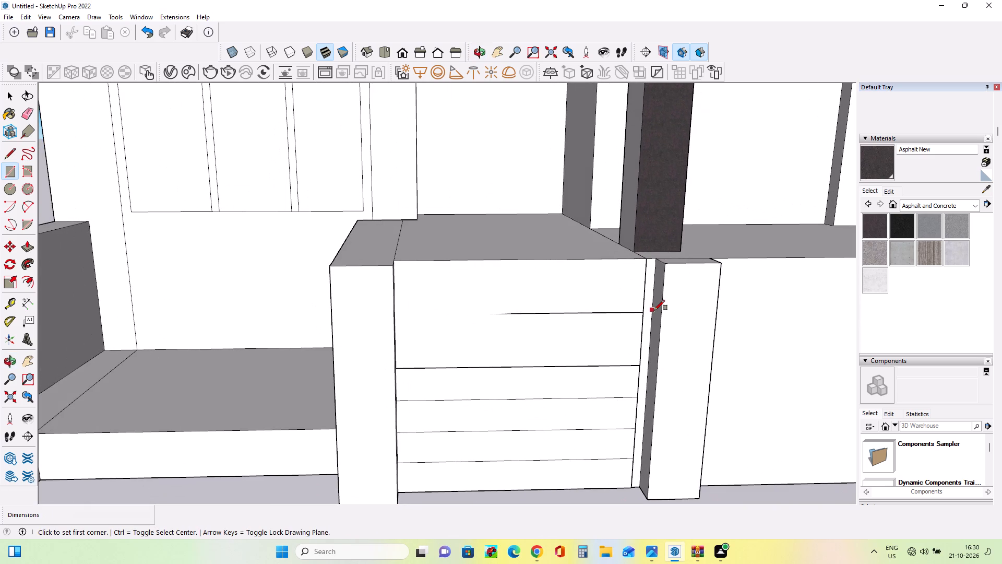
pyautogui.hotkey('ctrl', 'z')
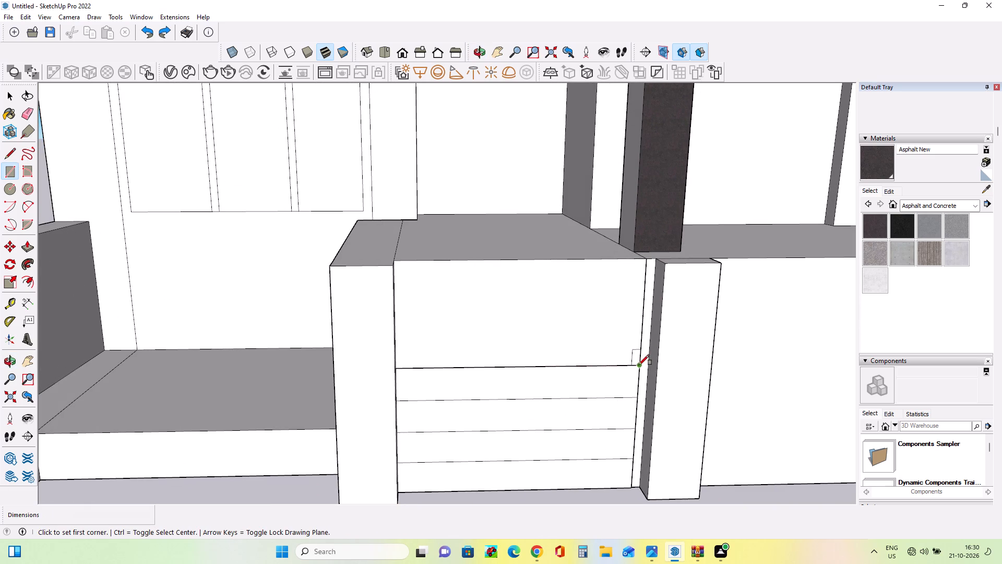
# Draw a riser rectangle about 8' 5 3/4" by 1' 10 1/2" above the lower risers, from the pillar-side corner to the side wall.
pyautogui.click(641, 365)
pyautogui.moveTo(456, 330); pyautogui.dragTo(398, 327, button='middle')
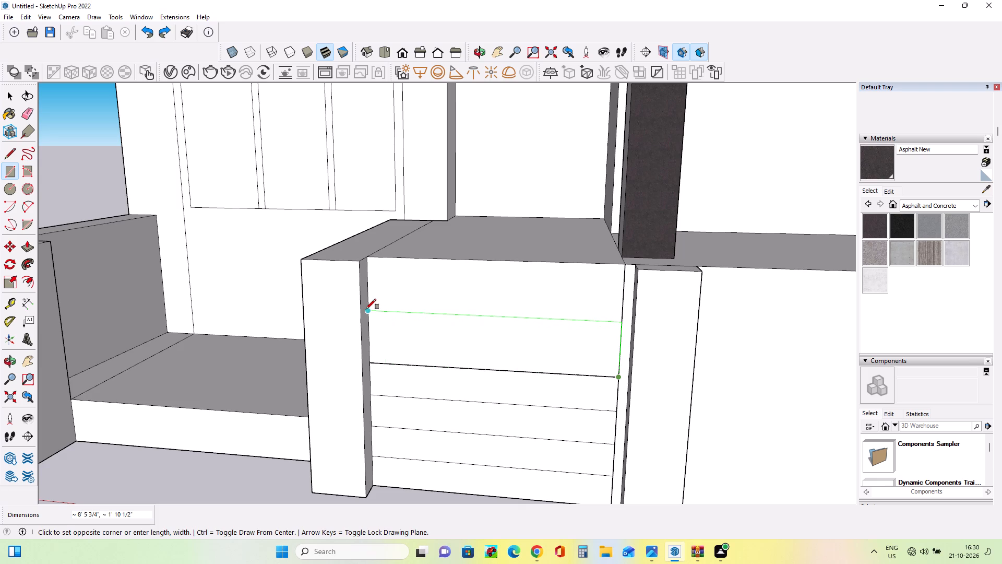
pyautogui.click(366, 309)
pyautogui.moveTo(466, 356); pyautogui.dragTo(535, 396, button='middle')
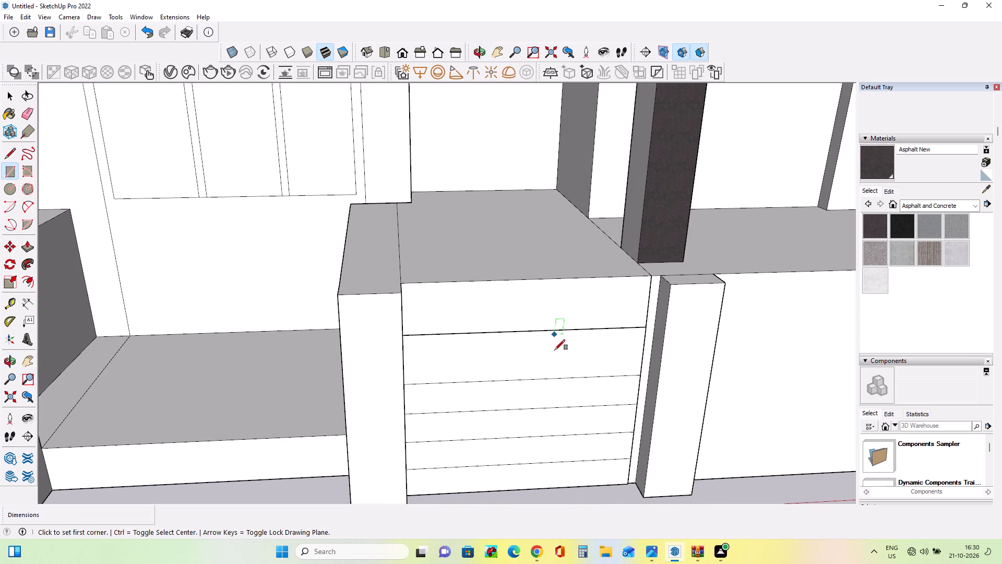
# Push the entrance plinth's top surface down between the side wall and the pillar using Push/Pull.
pyautogui.moveTo(555, 351); pyautogui.dragTo(563, 371, button='middle')
pyautogui.click(29, 246)
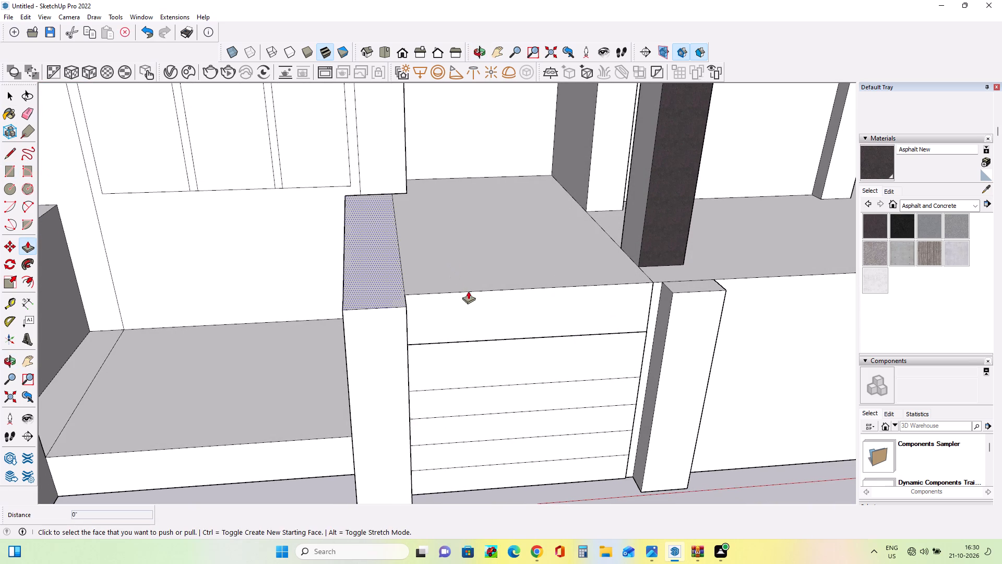
pyautogui.moveTo(475, 309); pyautogui.dragTo(473, 301)
pyautogui.moveTo(488, 307); pyautogui.dragTo(479, 259)
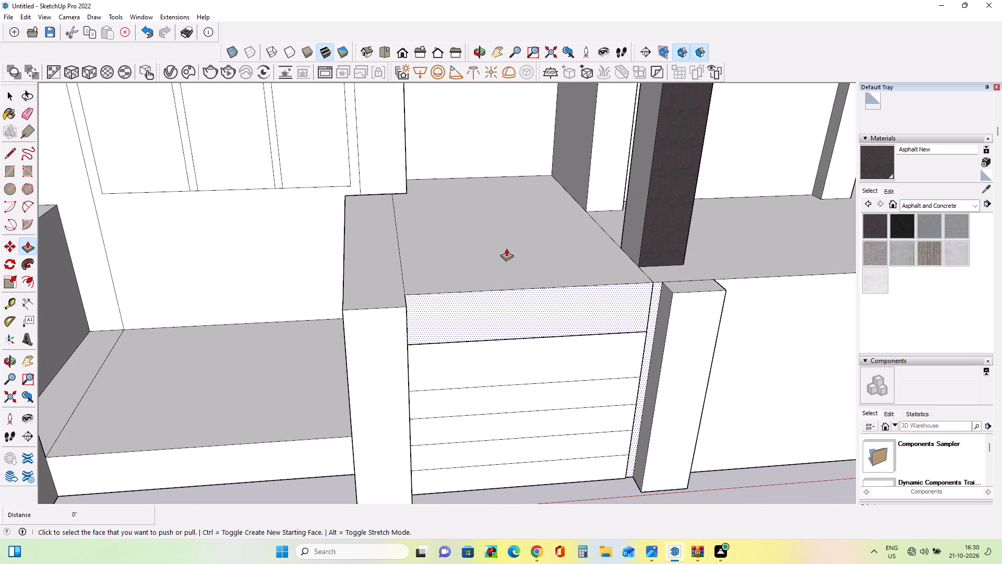
pyautogui.click(506, 245)
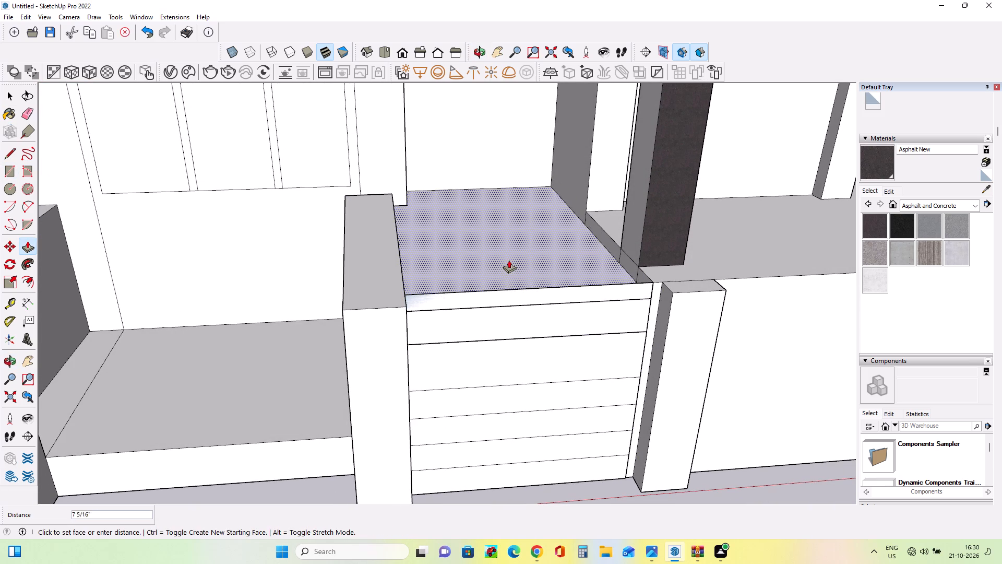